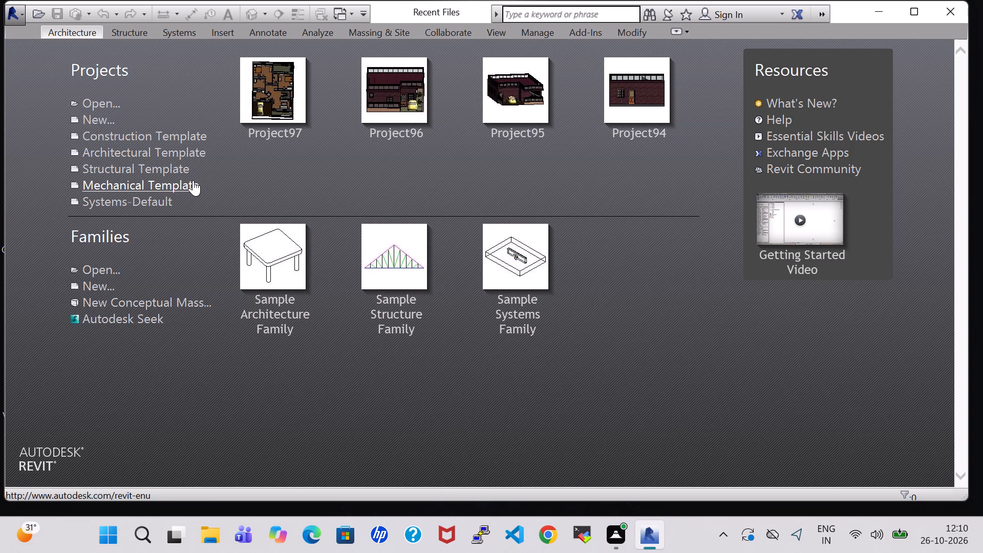
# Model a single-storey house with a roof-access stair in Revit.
# Create a new project from the Architectural Template.
pyautogui.click(87, 119)
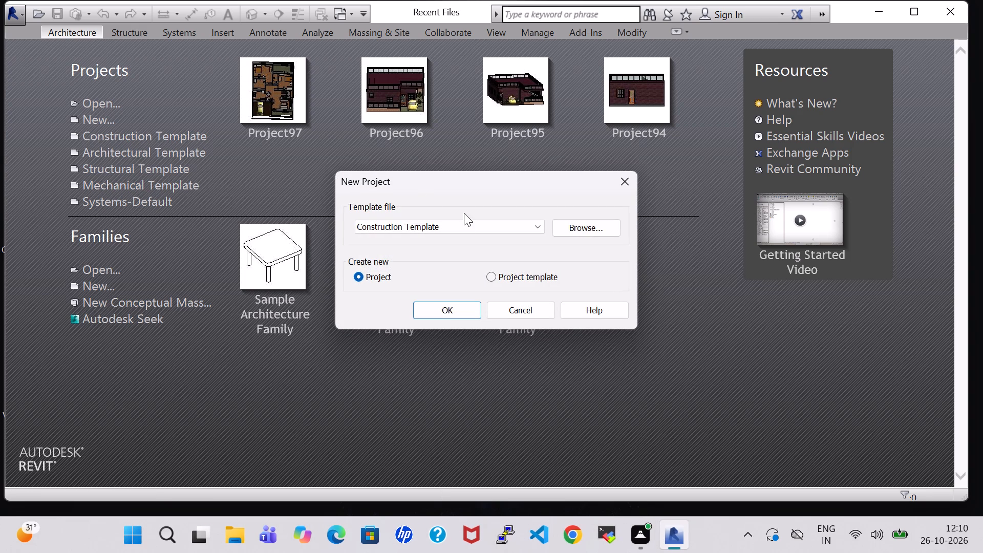
pyautogui.click(468, 239)
pyautogui.click(466, 228)
pyautogui.click(446, 259)
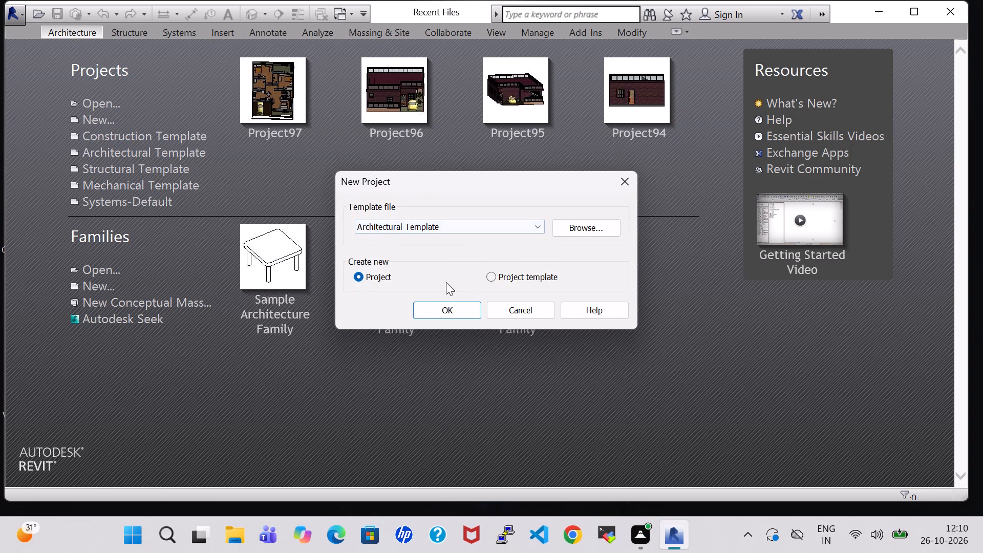
pyautogui.click(453, 307)
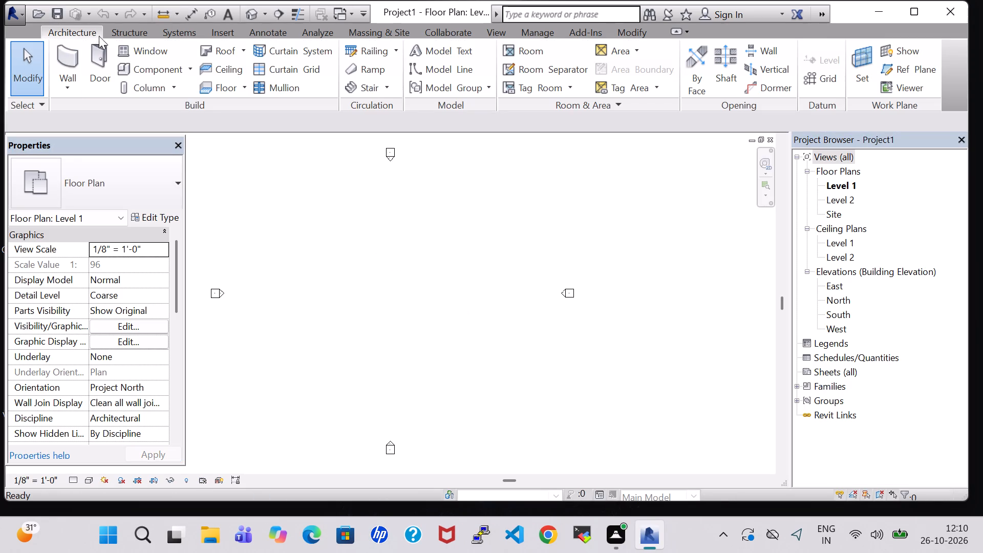
# Draw a closed square of Generic - 8" walls on Level 1, about 60' by 60', between the elevation markers.
pyautogui.click(75, 47)
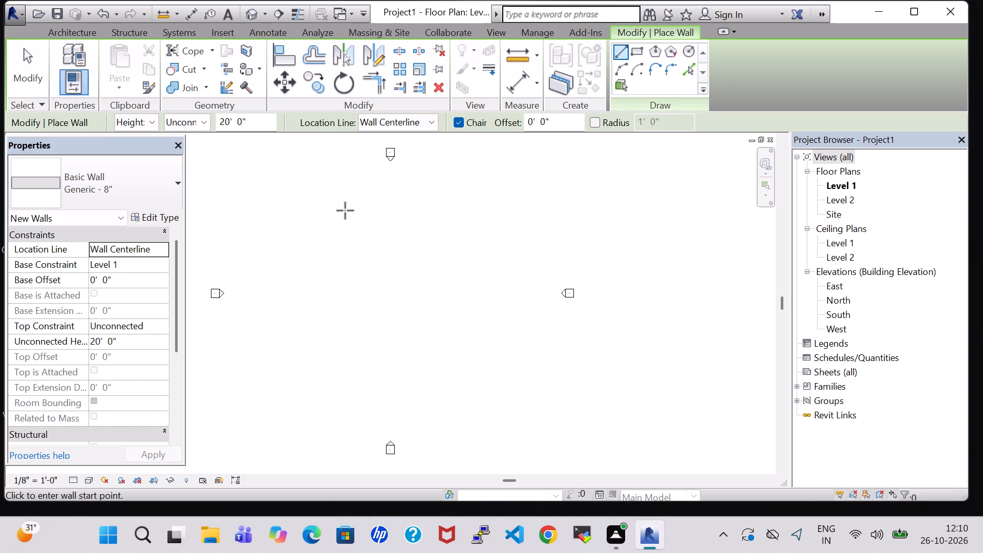
pyautogui.click(345, 210)
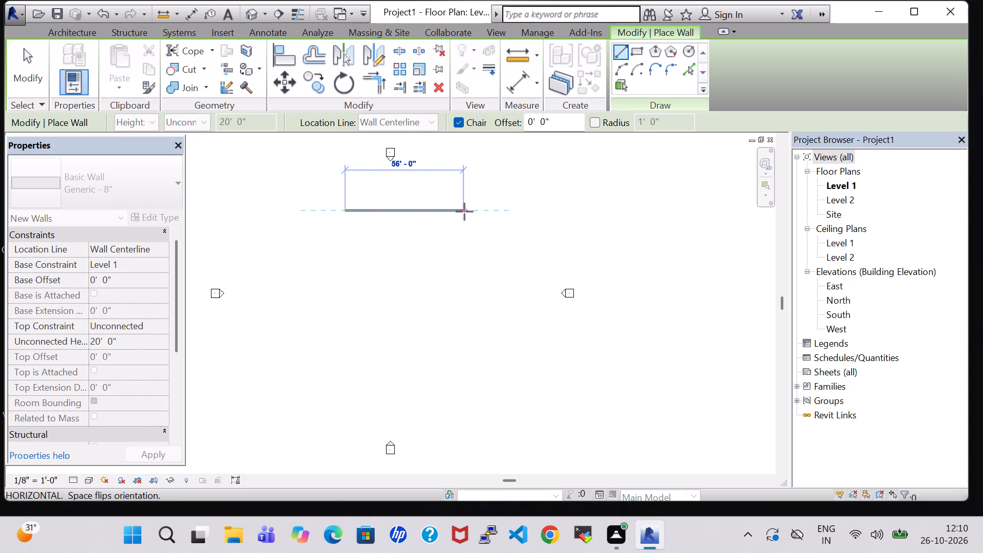
pyautogui.click(473, 211)
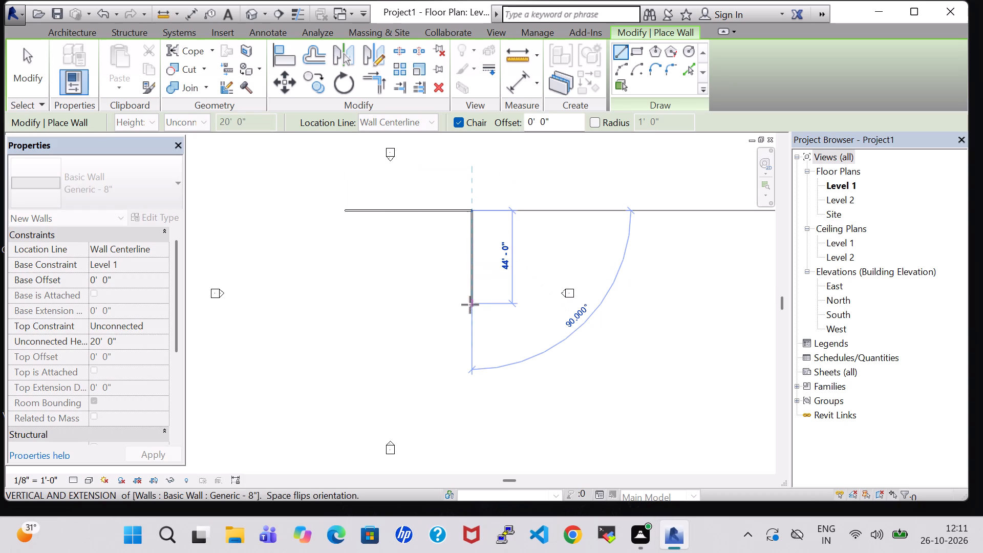
pyautogui.click(474, 338)
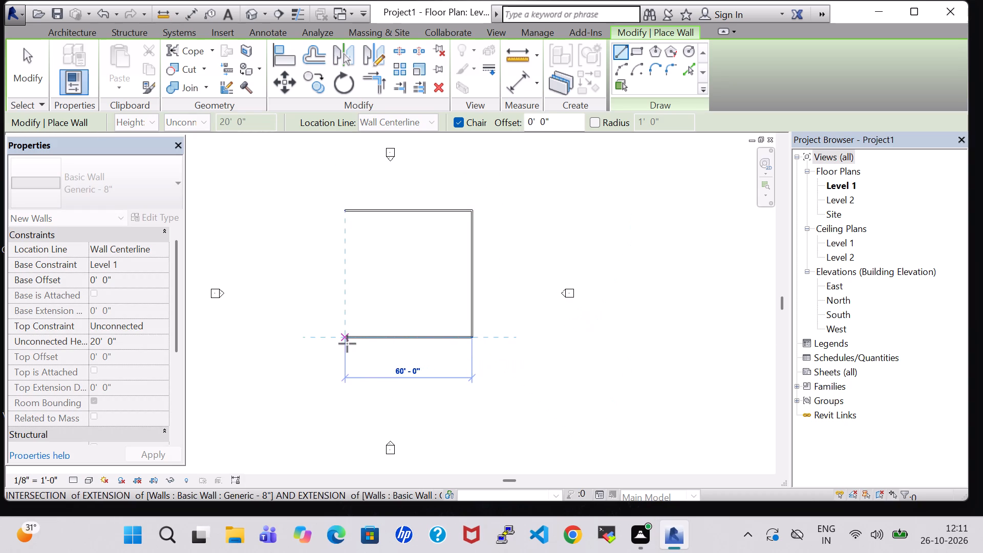
pyautogui.click(347, 344)
pyautogui.scroll(4, 343, 230)
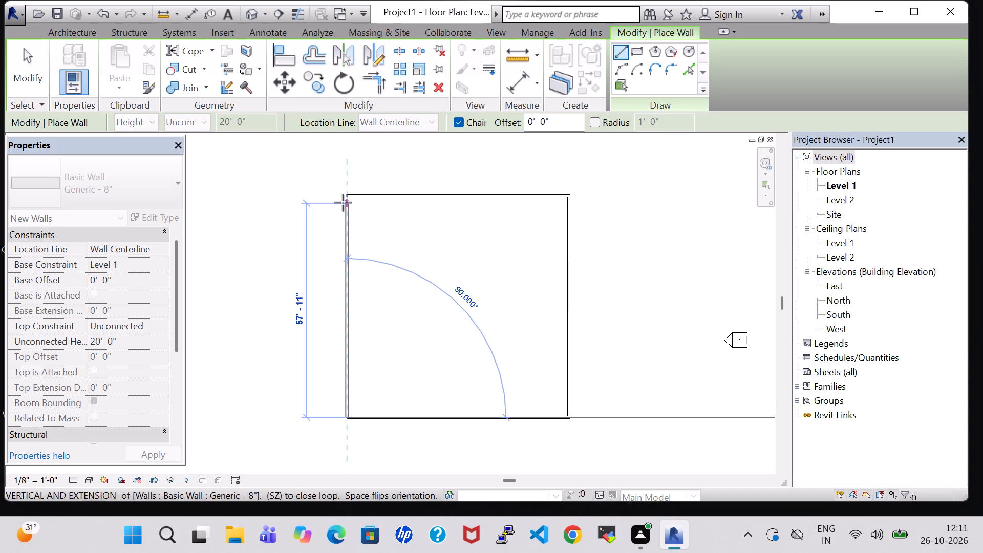
pyautogui.click(345, 196)
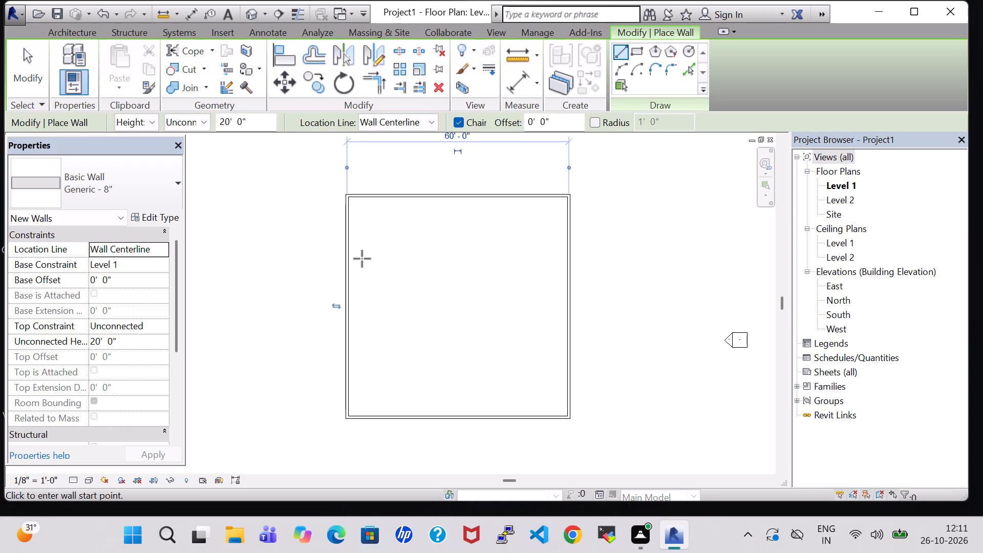
pyautogui.press('Escape')
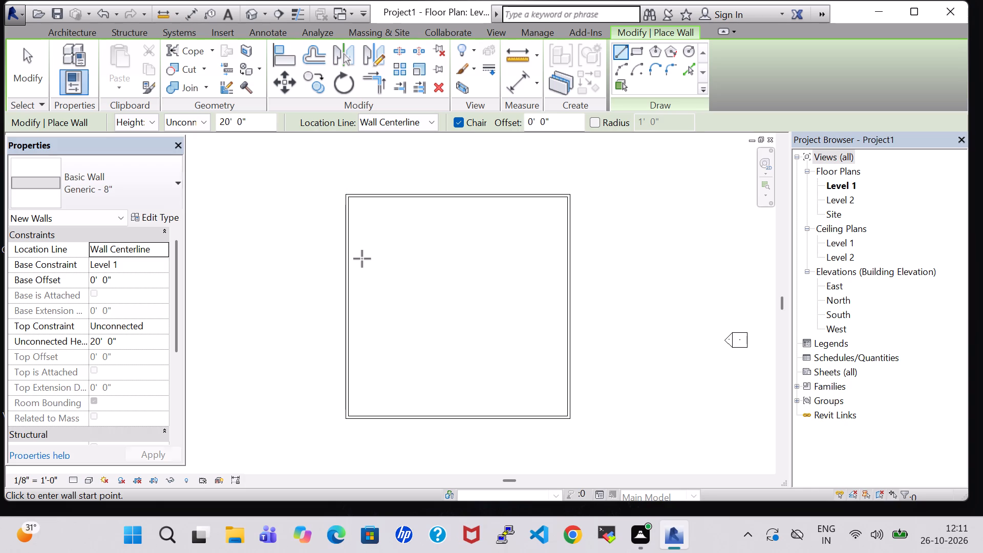
pyautogui.press('Escape')
# Set the unconnected height of the square's north and west walls to 10' 0".
pyautogui.click(414, 202)
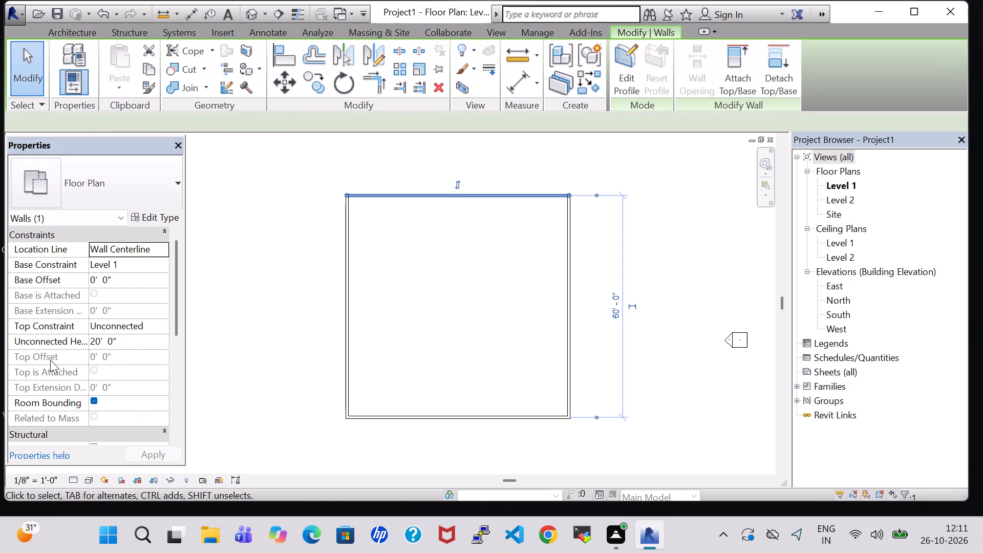
pyautogui.click(97, 338)
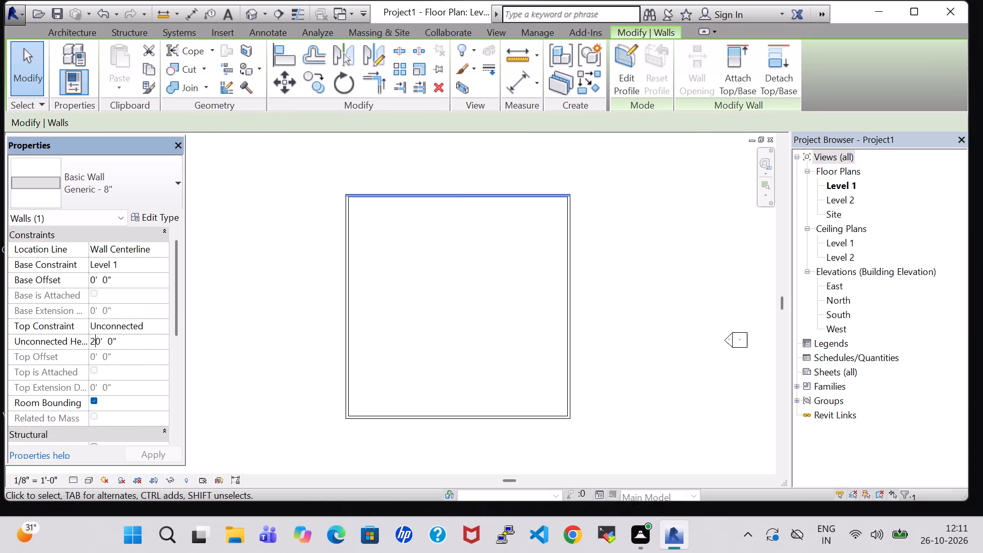
pyautogui.press('BackSpace')
pyautogui.press('1')
pyautogui.press('Return')
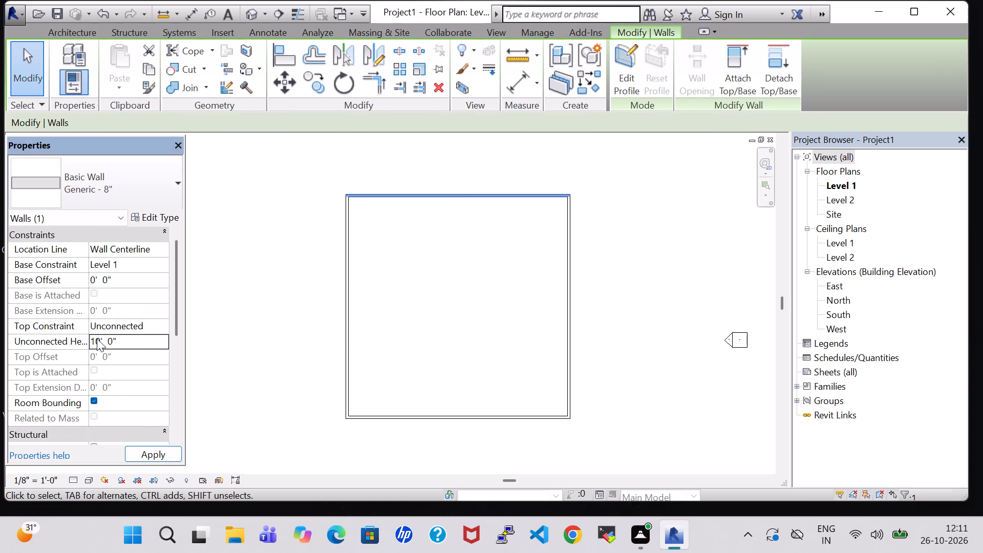
pyautogui.click(349, 301)
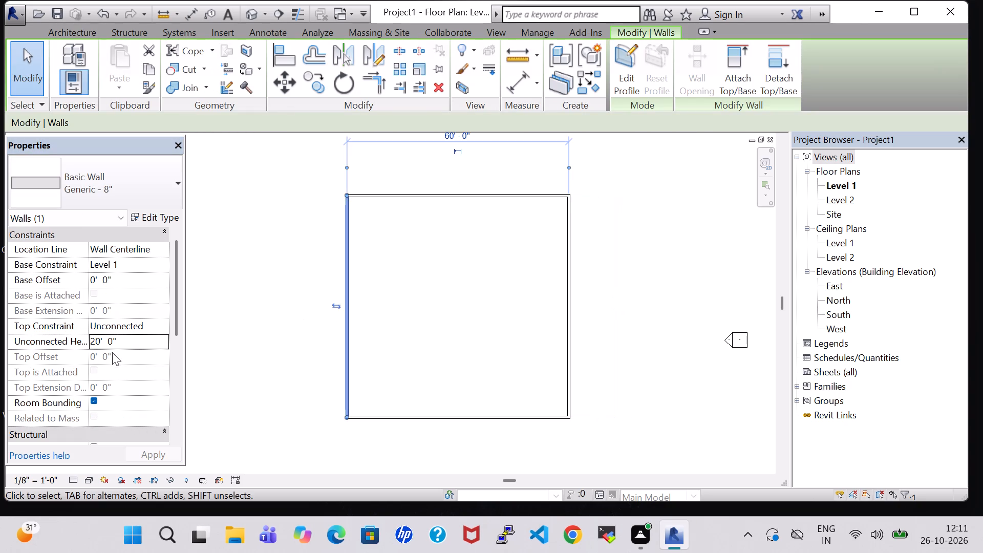
pyautogui.click(97, 338)
pyautogui.press('BackSpace')
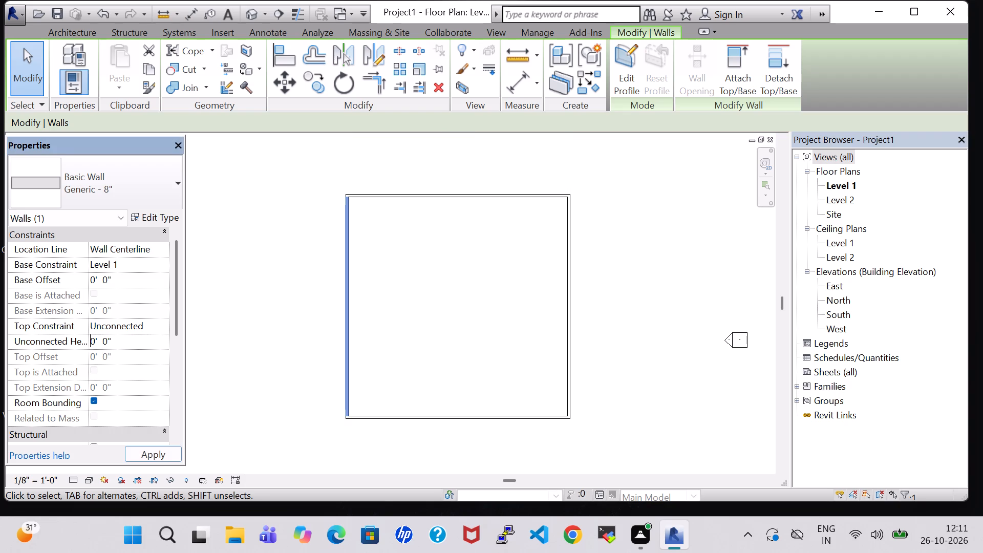
pyautogui.press('1')
pyautogui.press('Return')
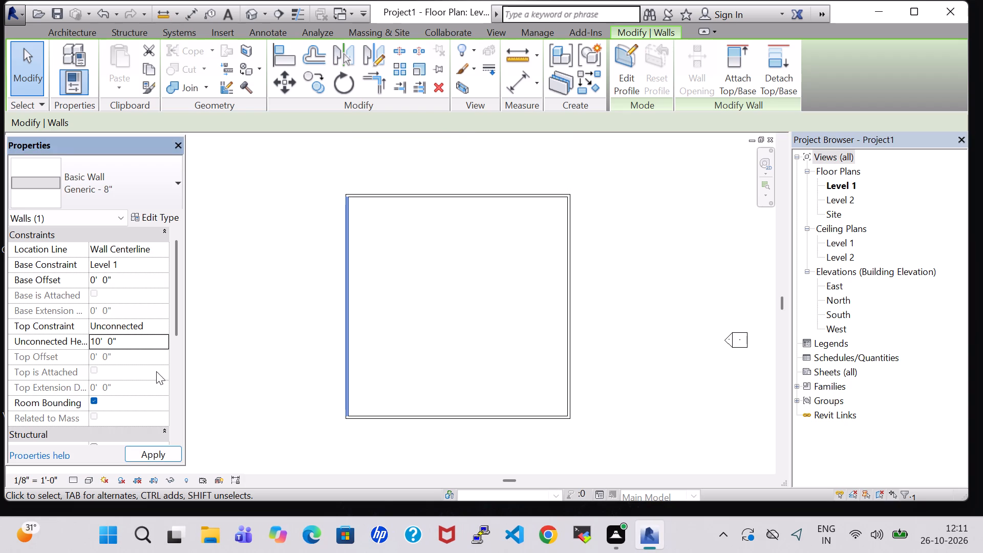
pyautogui.click(631, 281)
# Set the unconnected height of the square's east and south walls to 10' 0".
pyautogui.click(565, 294)
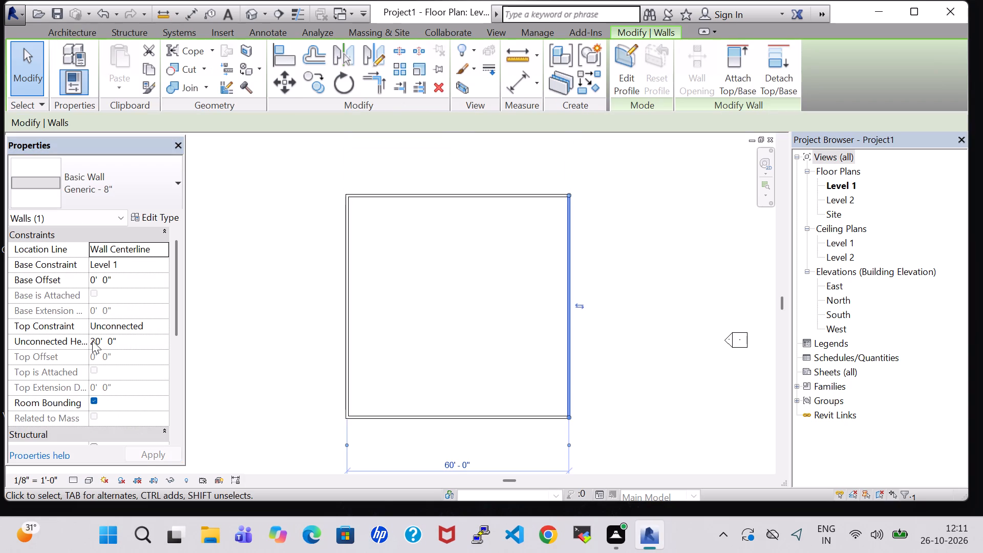
pyautogui.click(96, 342)
pyautogui.press('BackSpace')
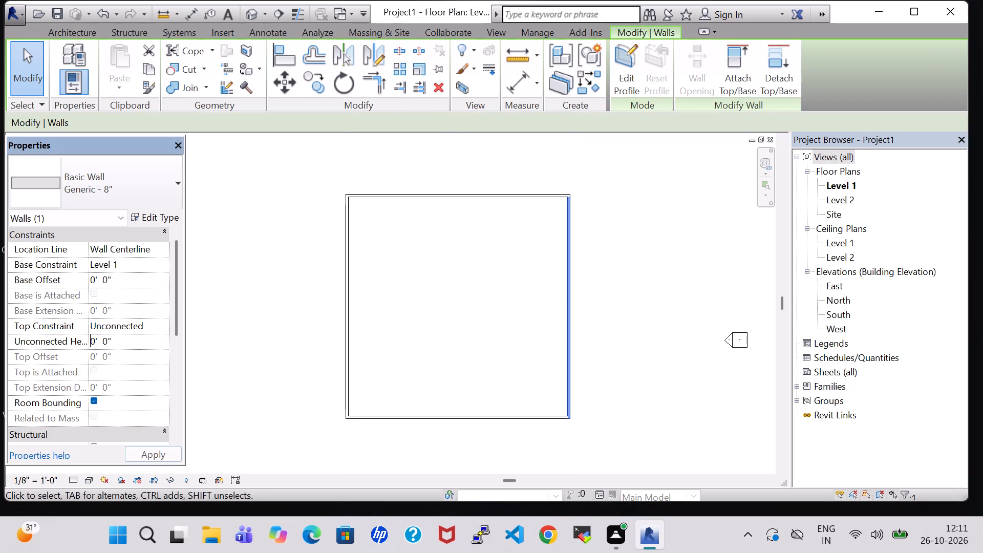
pyautogui.press('1')
pyautogui.click(586, 258)
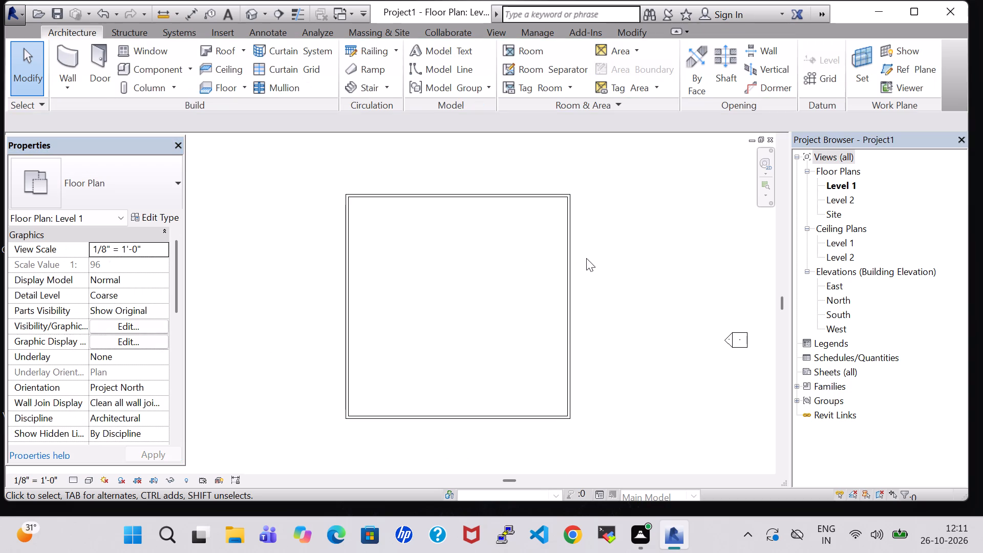
pyautogui.click(454, 420)
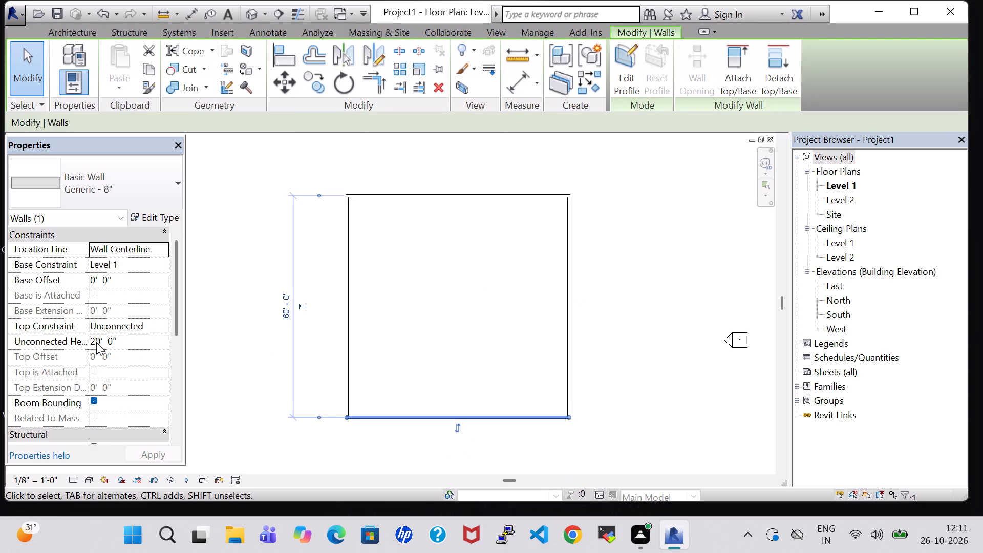
pyautogui.click(96, 342)
pyautogui.press('BackSpace')
pyautogui.press('1')
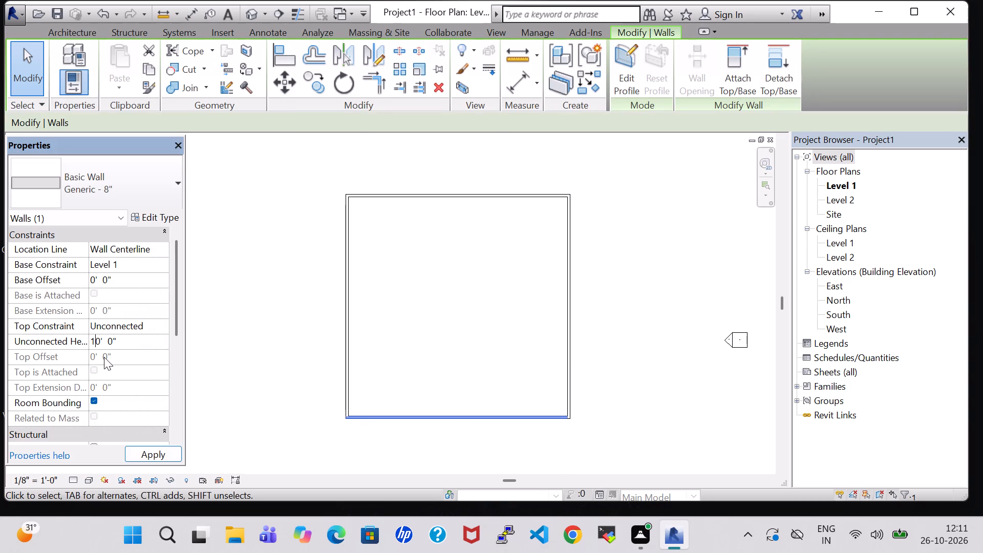
pyautogui.press('Return')
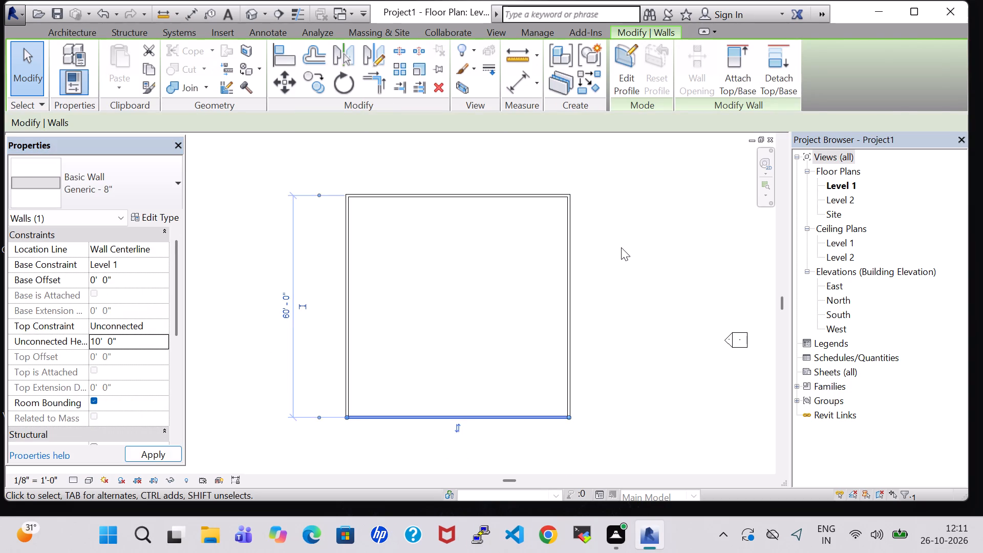
pyautogui.click(621, 247)
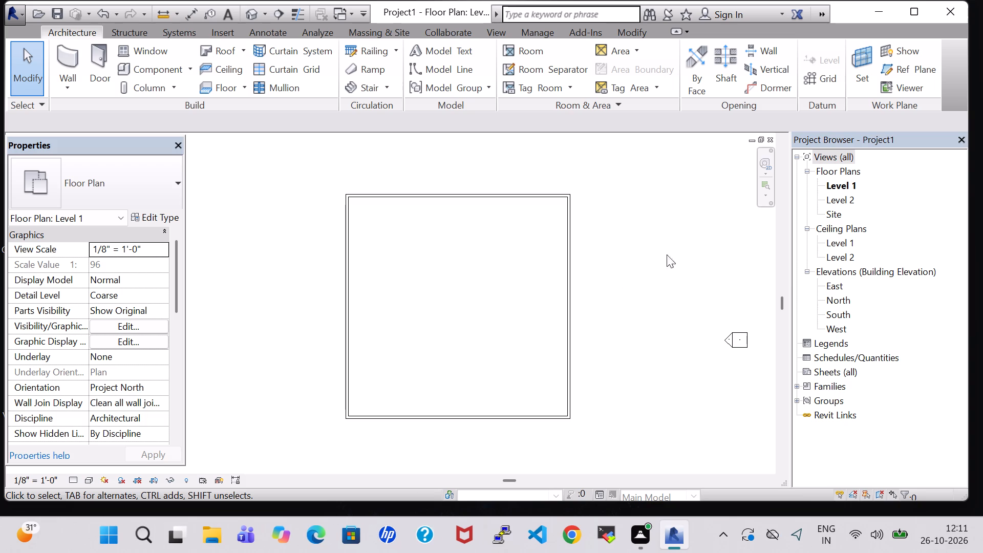
# Draw a closed inner rectangle of 10' high Generic - 8" walls inside the outer square, about 51' 6" by 50'.
pyautogui.click(68, 48)
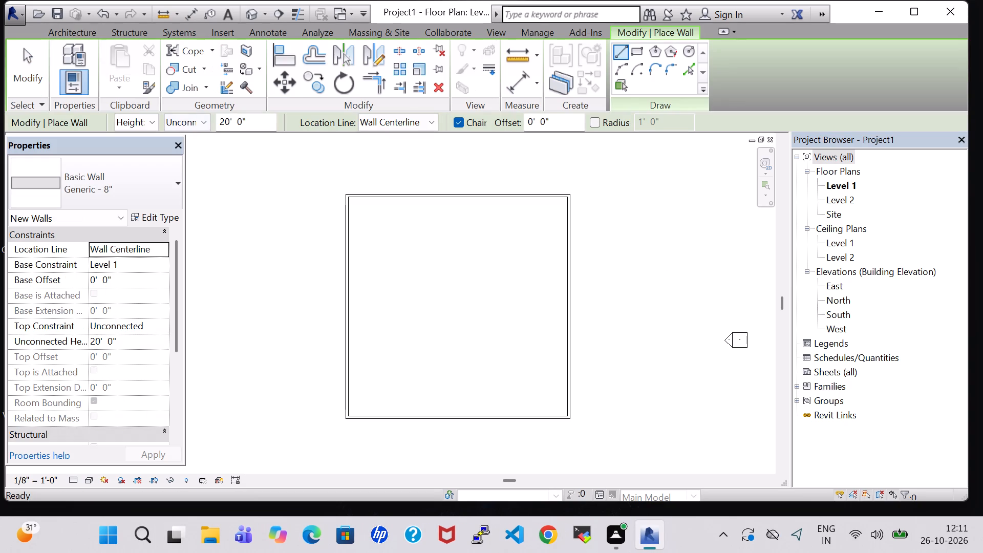
pyautogui.click(225, 119)
pyautogui.press('BackSpace')
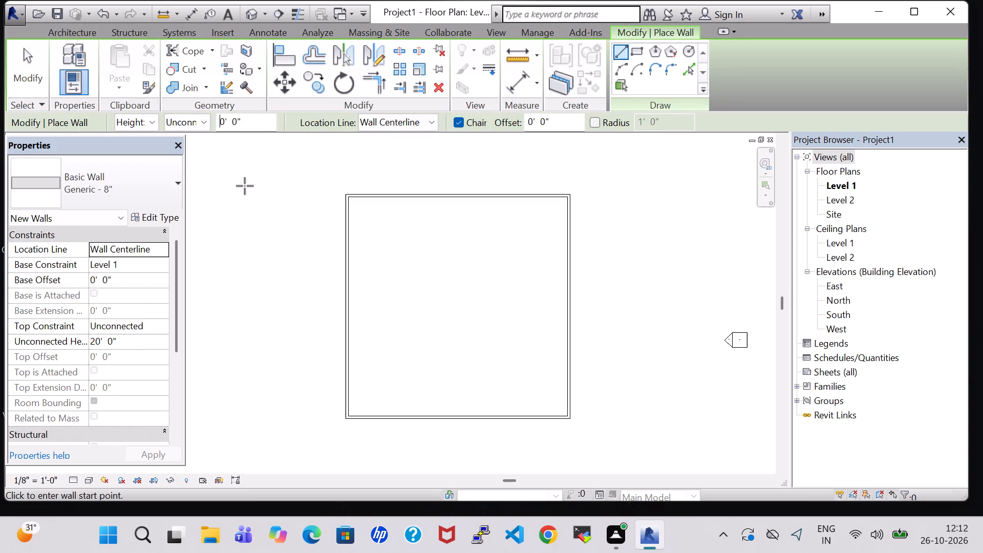
pyautogui.press('1')
pyautogui.press('Return')
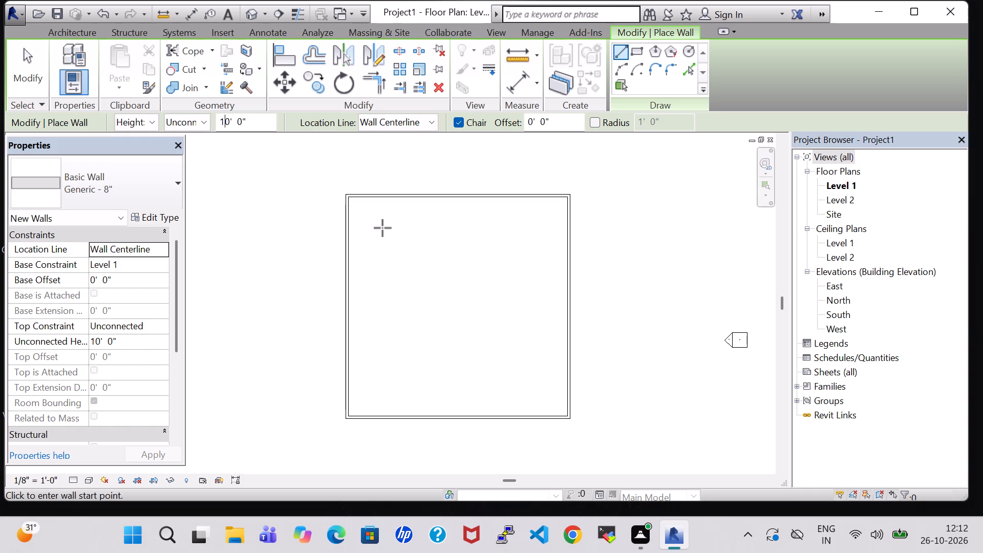
pyautogui.scroll(4, 382, 228)
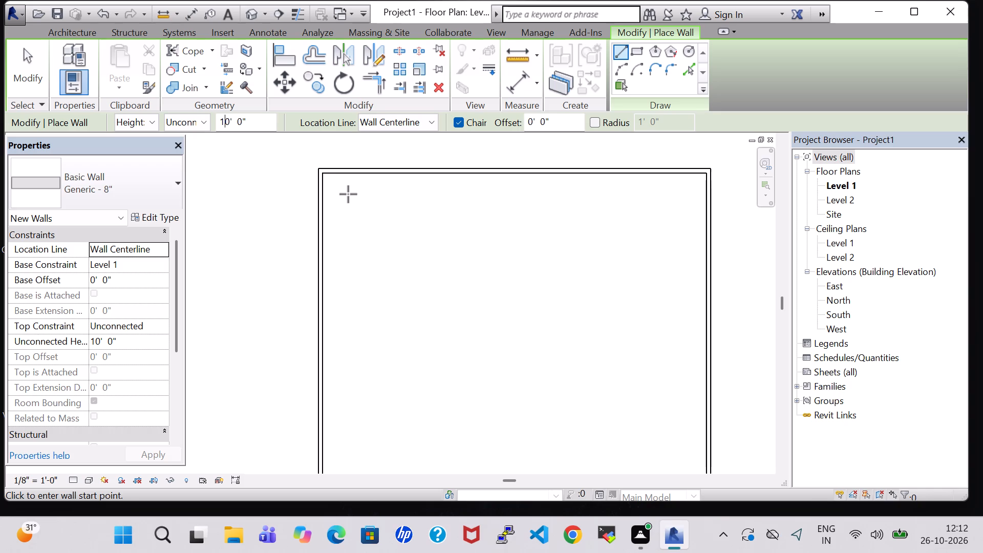
pyautogui.click(348, 194)
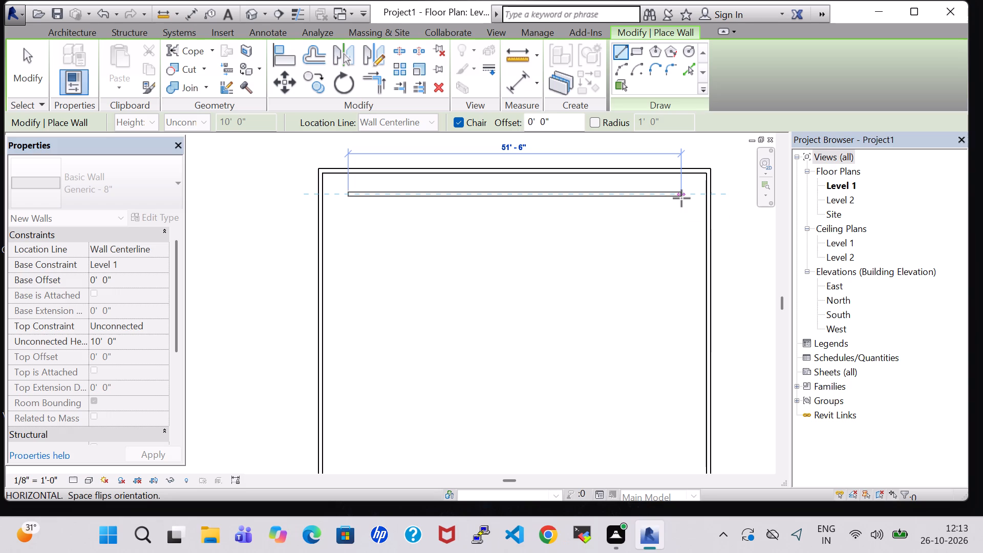
pyautogui.click(681, 198)
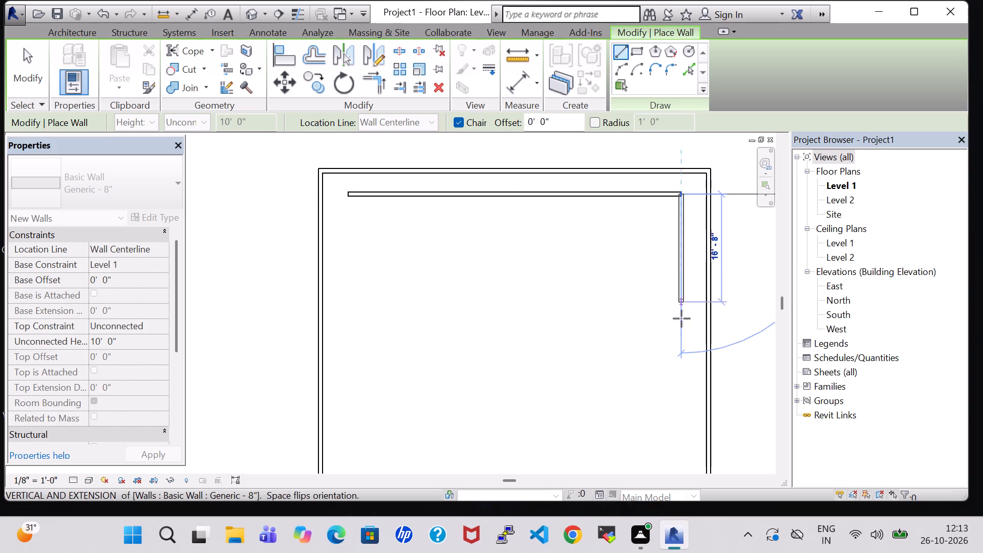
pyautogui.moveTo(684, 394); pyautogui.dragTo(642, 252, button='middle')
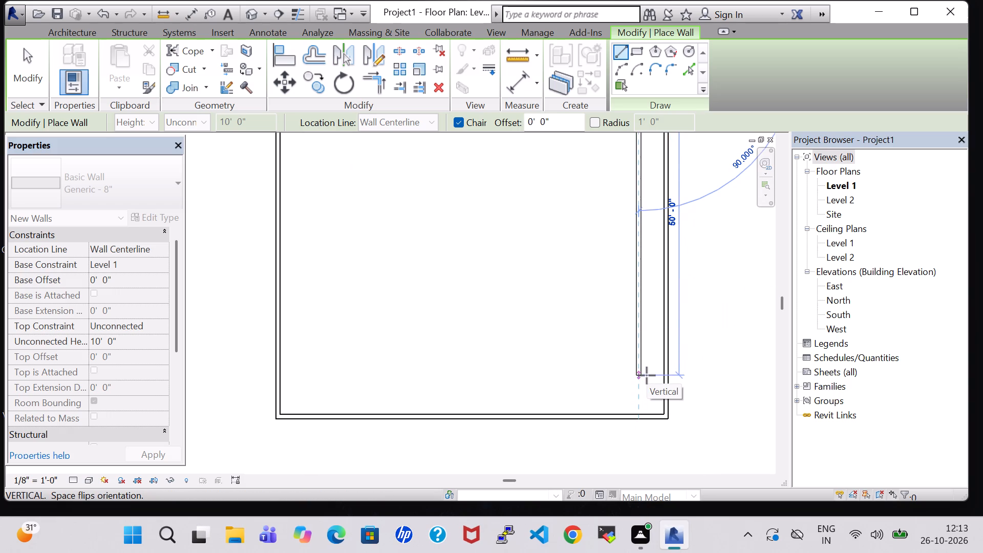
pyautogui.click(647, 375)
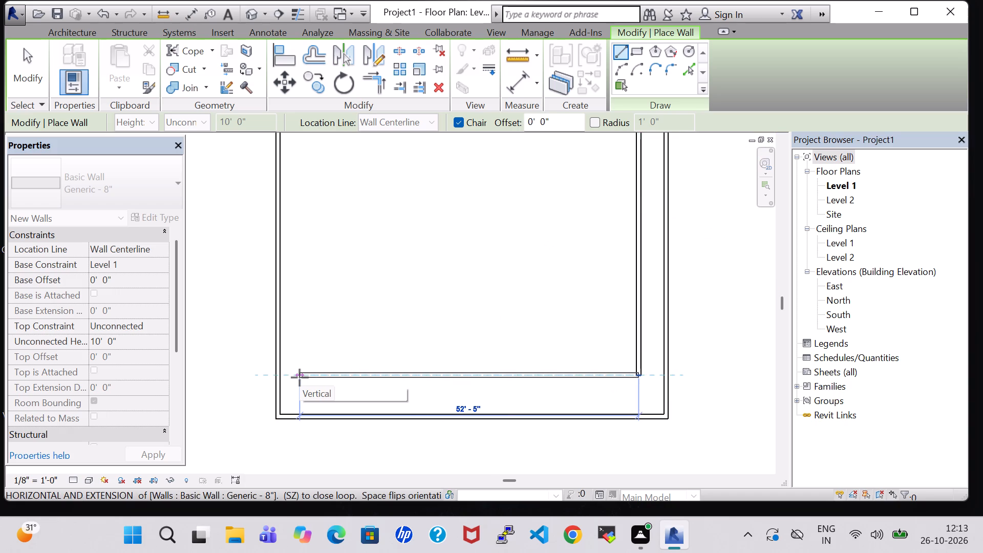
pyautogui.scroll(-3, 300, 377)
pyautogui.click(300, 377)
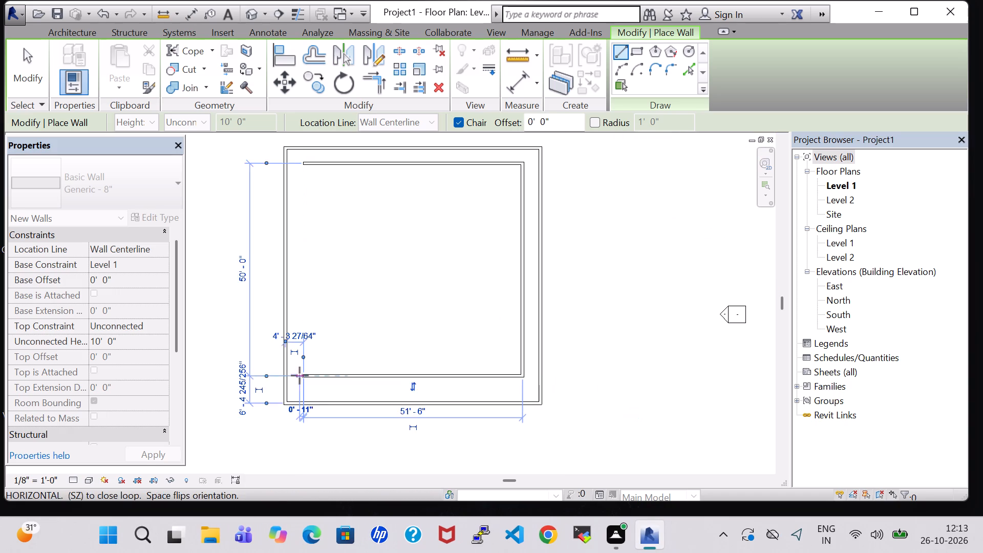
pyautogui.scroll(3, 300, 181)
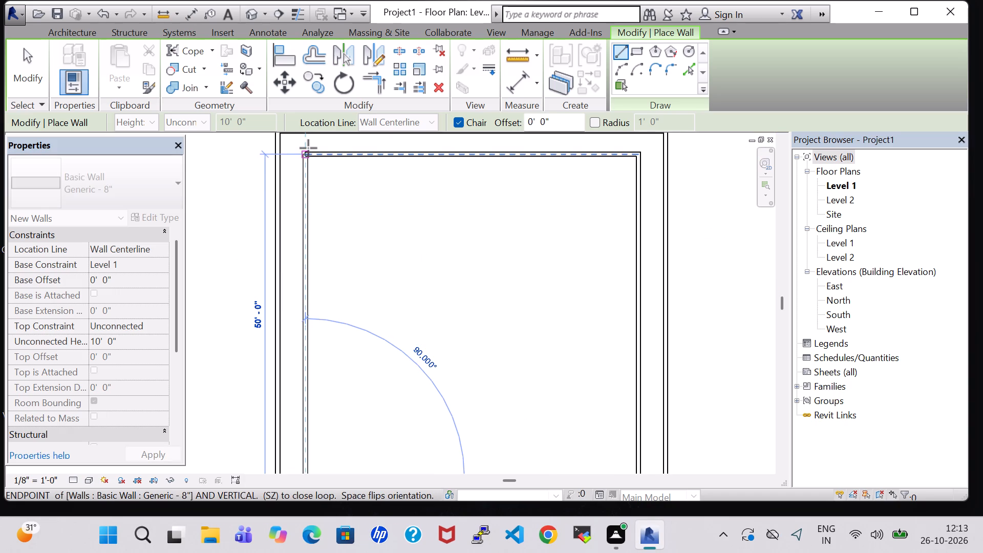
pyautogui.click(308, 148)
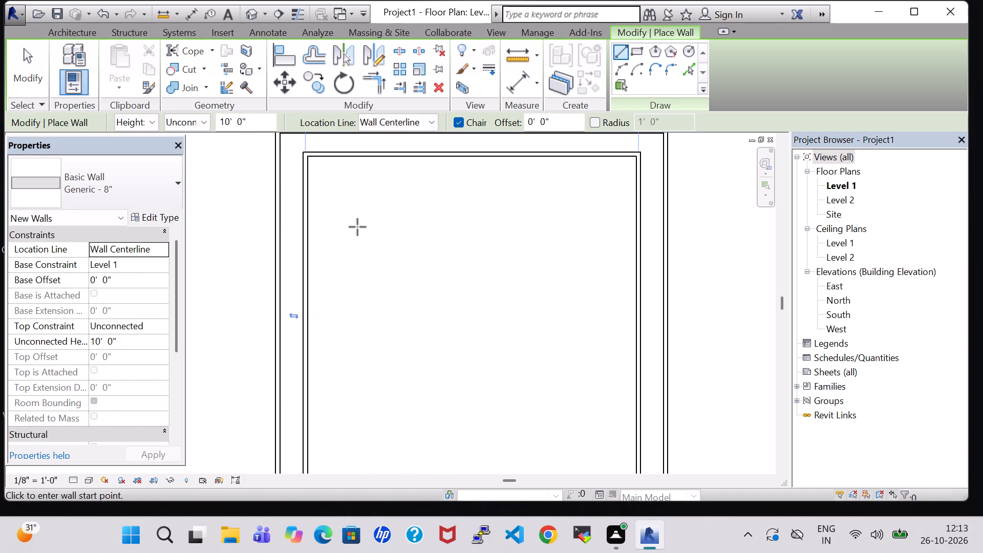
pyautogui.press('Escape')
pyautogui.press('Escape')
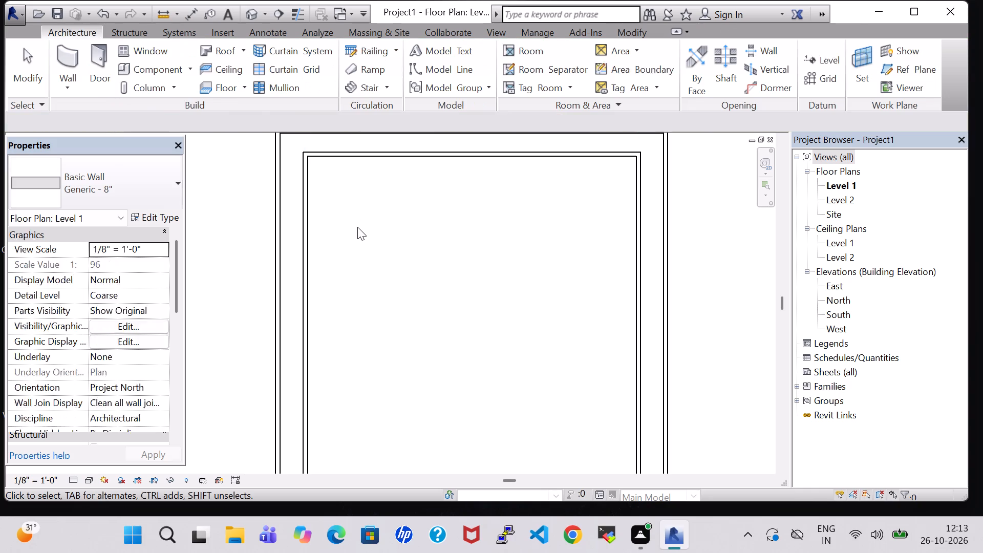
# Set the unconnected height of the outer square's north wall to 4' 0".
pyautogui.scroll(-3, 364, 232)
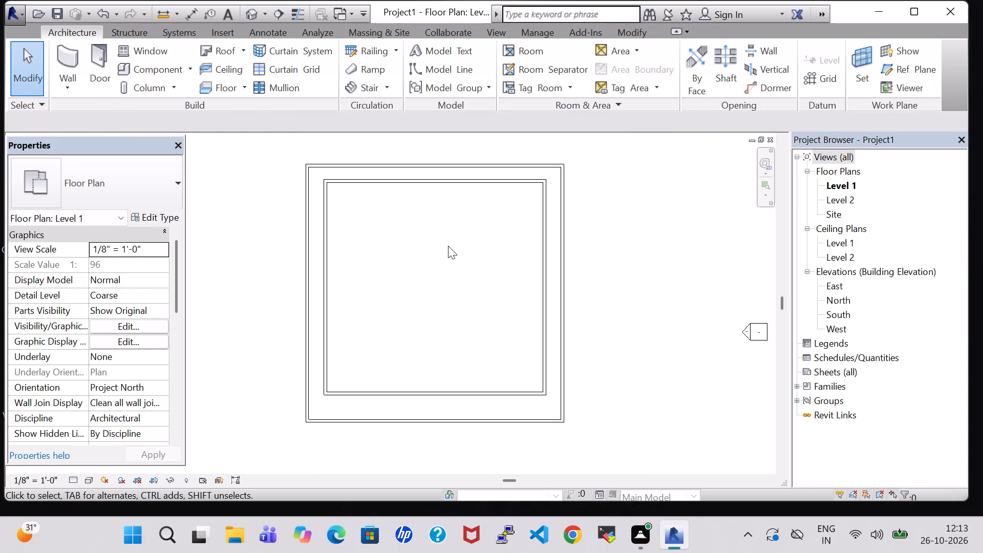
pyautogui.click(382, 169)
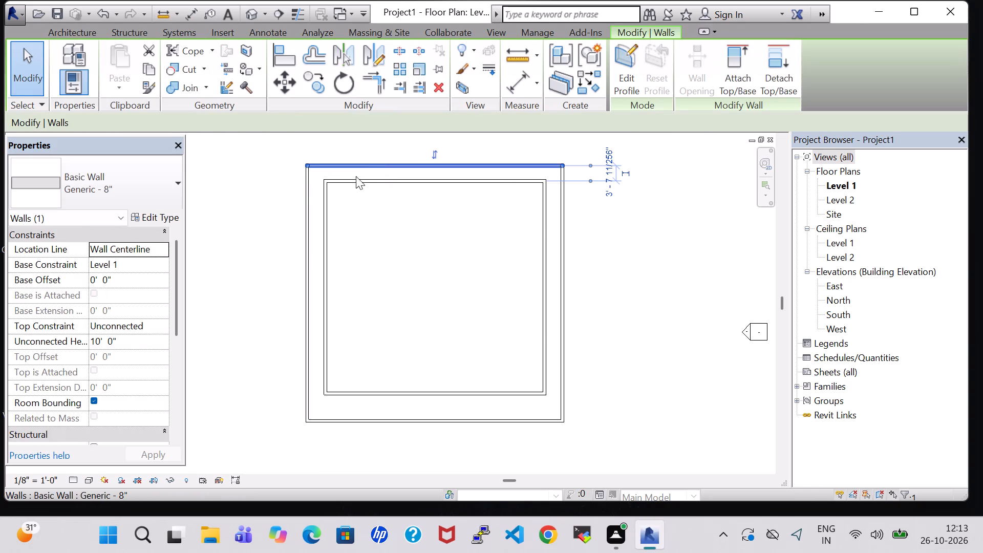
pyautogui.click(100, 344)
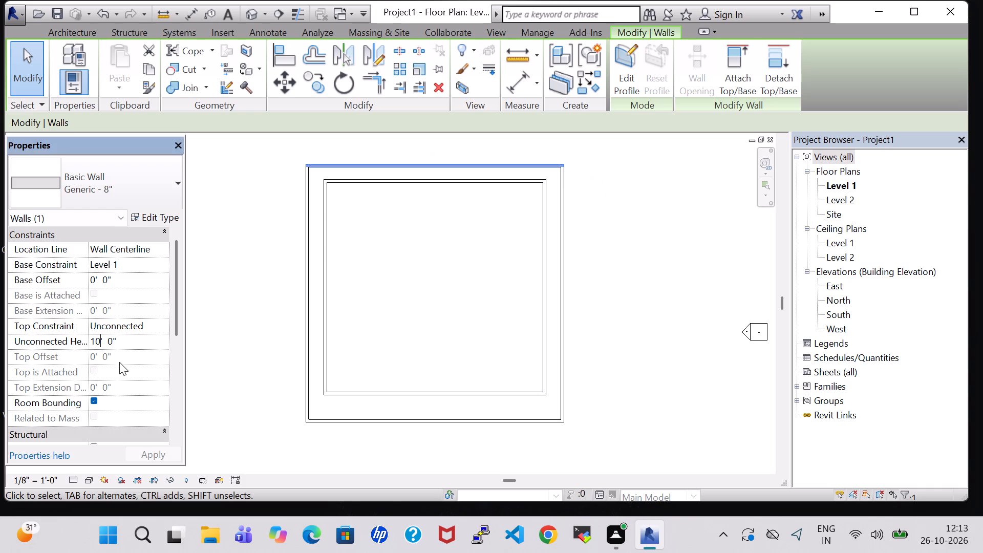
pyautogui.press('BackSpace')
pyautogui.press('BackSpace')
pyautogui.press('4')
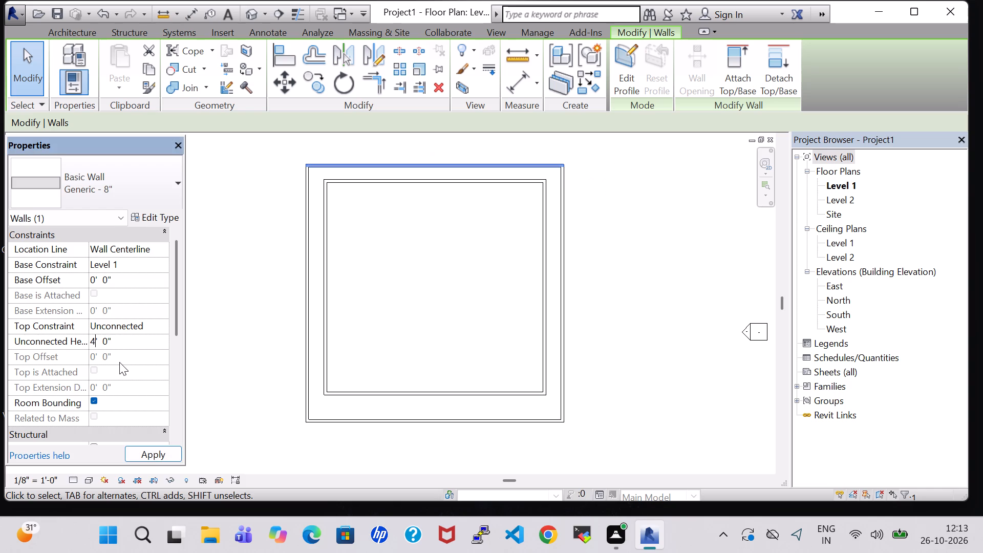
pyautogui.press('Return')
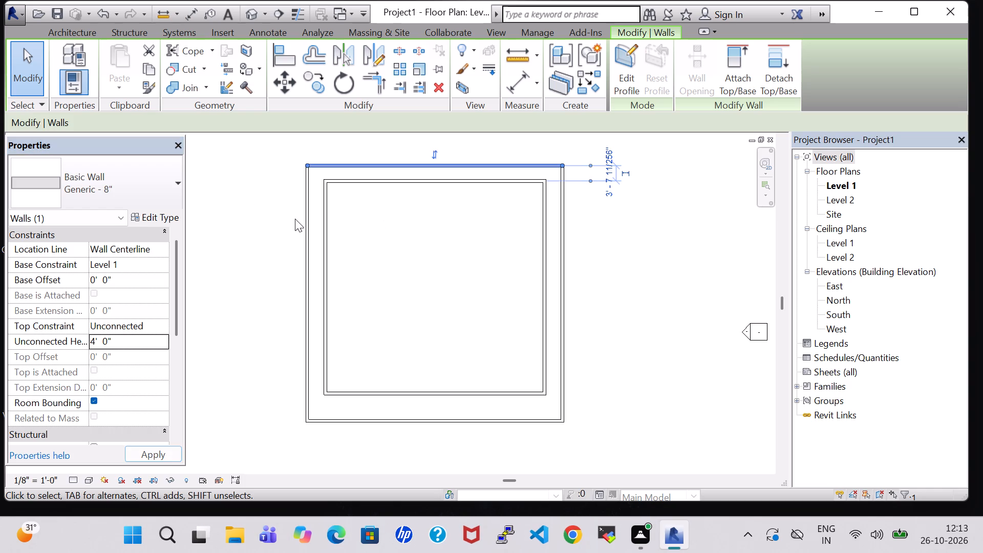
# Set the unconnected height of the outer square's west wall to 4' 0".
pyautogui.click(307, 235)
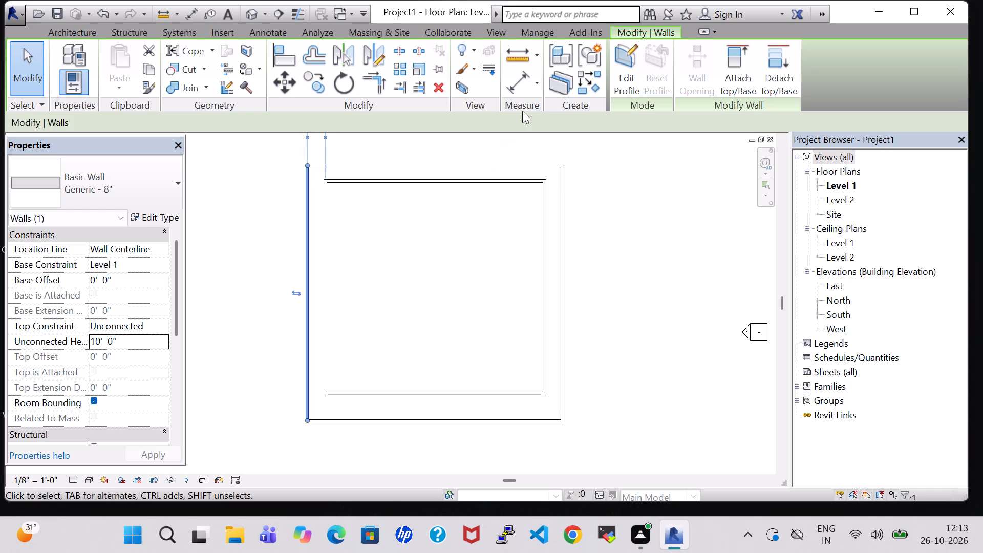
pyautogui.click(477, 163)
pyautogui.click(236, 276)
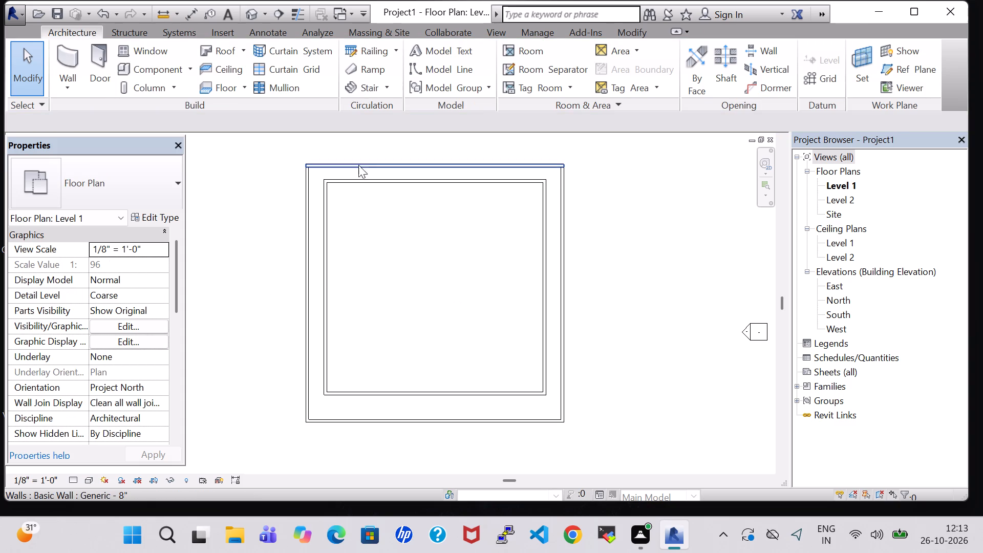
pyautogui.click(310, 190)
pyautogui.click(102, 342)
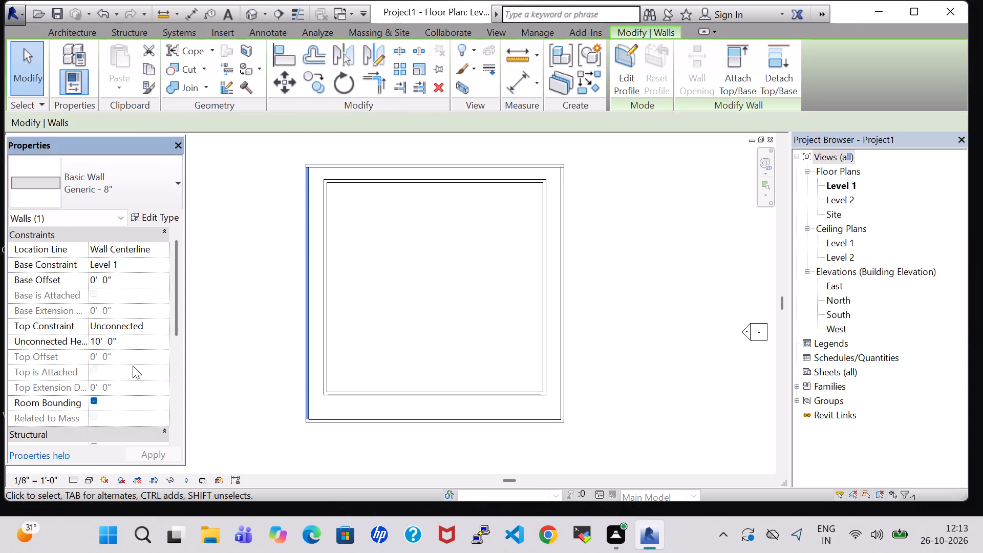
pyautogui.press('Left')
pyautogui.press('BackSpace')
pyautogui.press('BackSpace')
pyautogui.press('4')
pyautogui.press('Return')
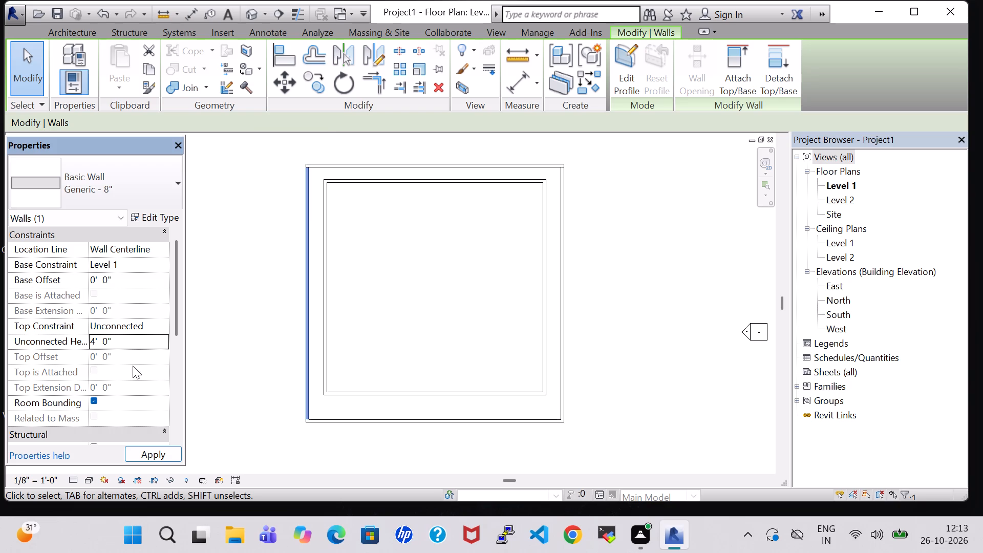
pyautogui.click(682, 342)
# Set the unconnected height of the outer square's south wall to 4' 0".
pyautogui.click(458, 424)
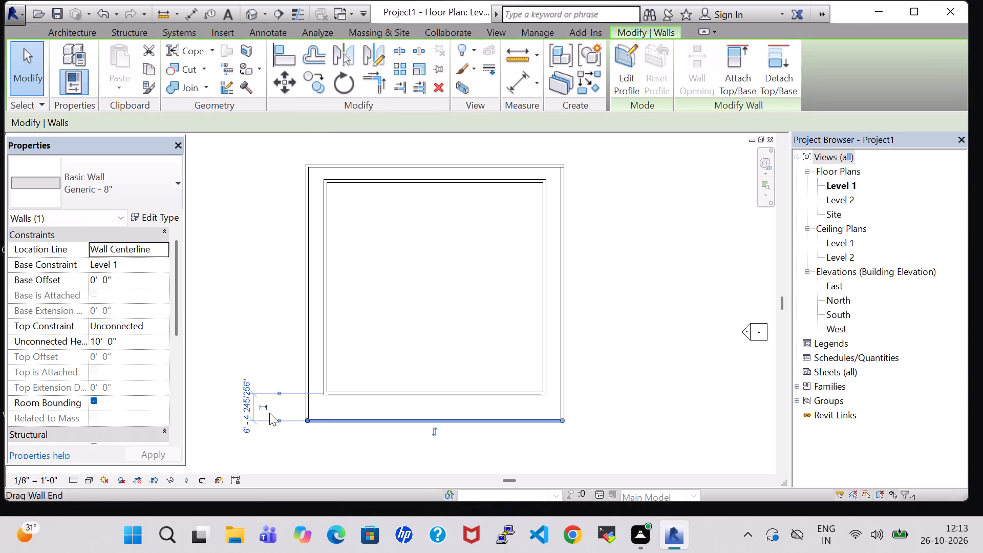
pyautogui.click(102, 342)
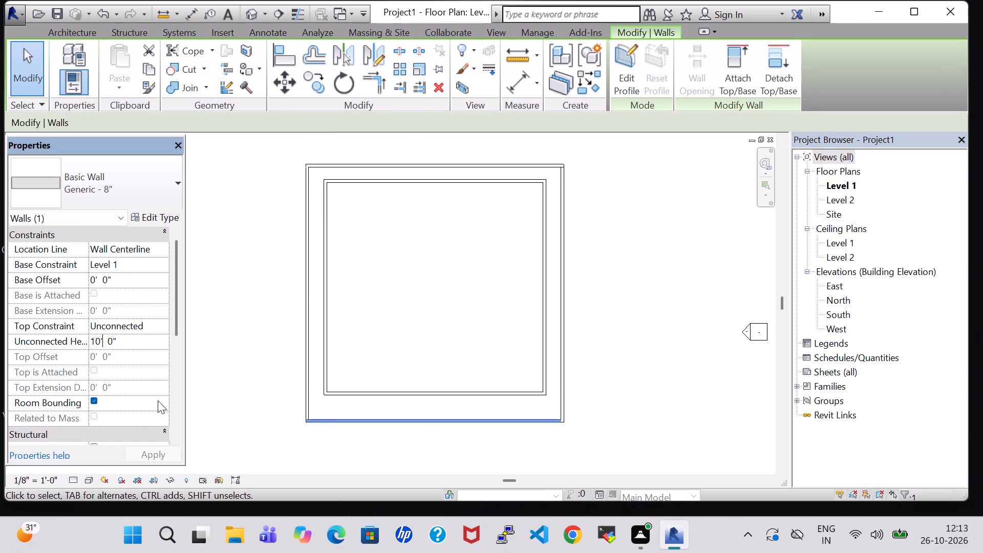
pyautogui.press('Left')
pyautogui.press('BackSpace')
pyautogui.press('BackSpace')
pyautogui.press('4')
pyautogui.press('Return')
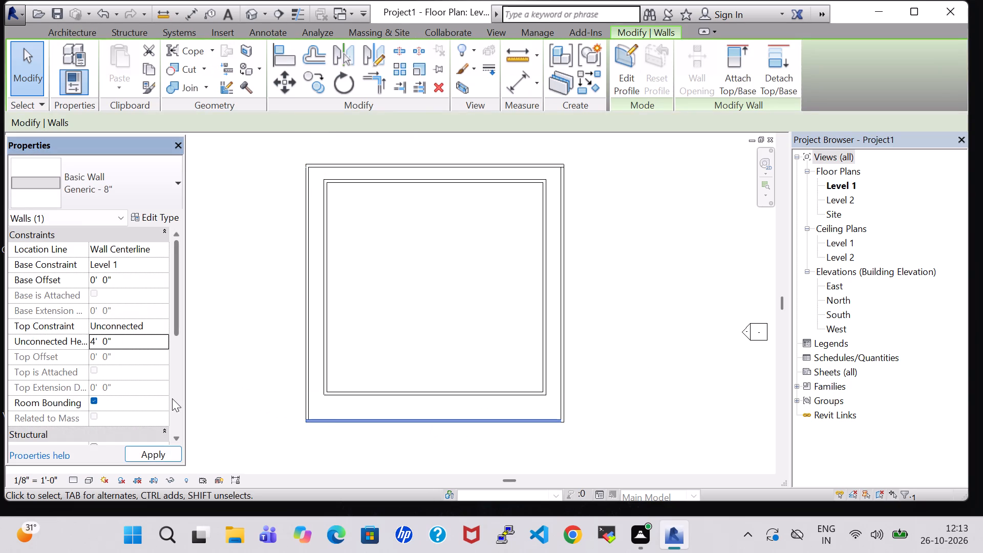
pyautogui.click(656, 350)
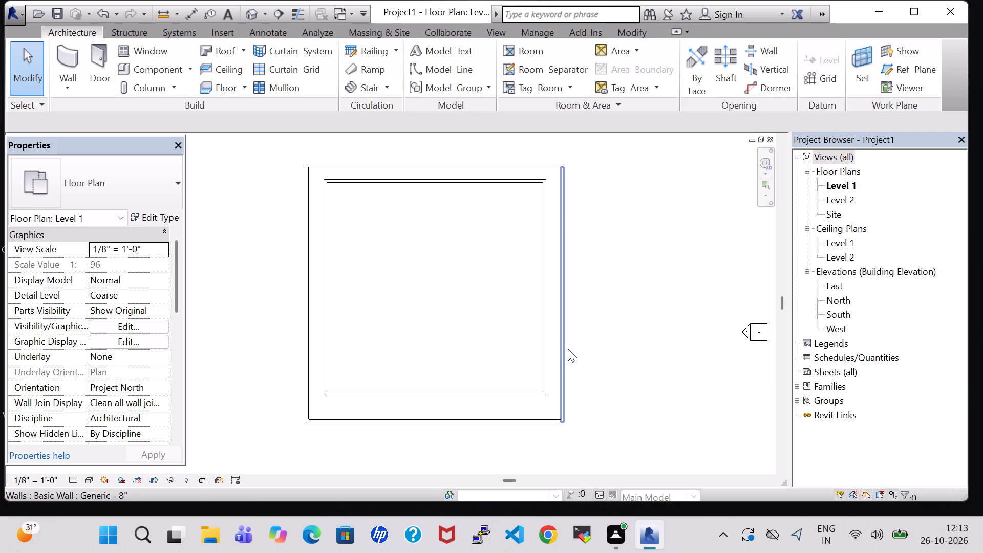
# Set the unconnected height of the outer square's east wall to 4' 0".
pyautogui.click(564, 349)
pyautogui.click(100, 341)
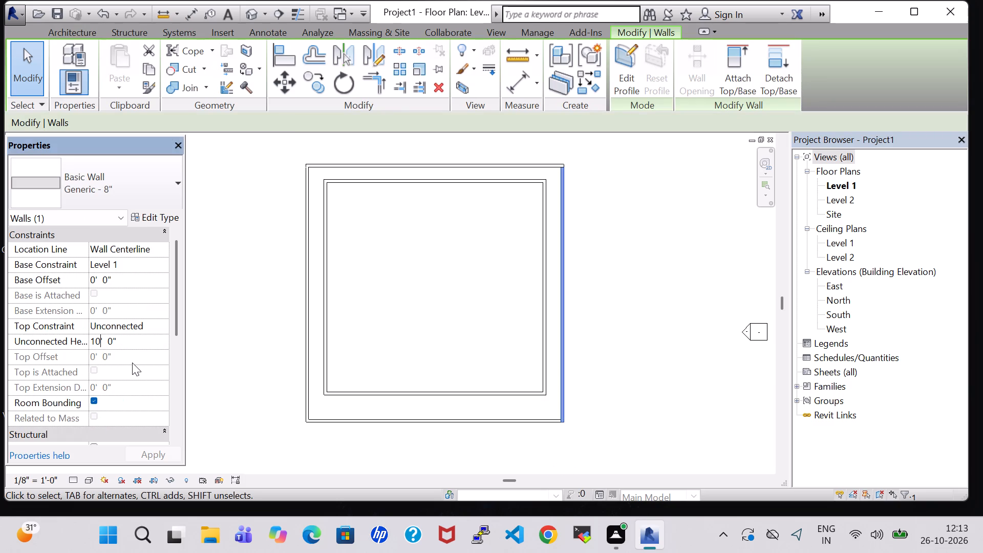
pyautogui.press('BackSpace')
pyautogui.press('BackSpace')
pyautogui.press('4')
pyautogui.press('Return')
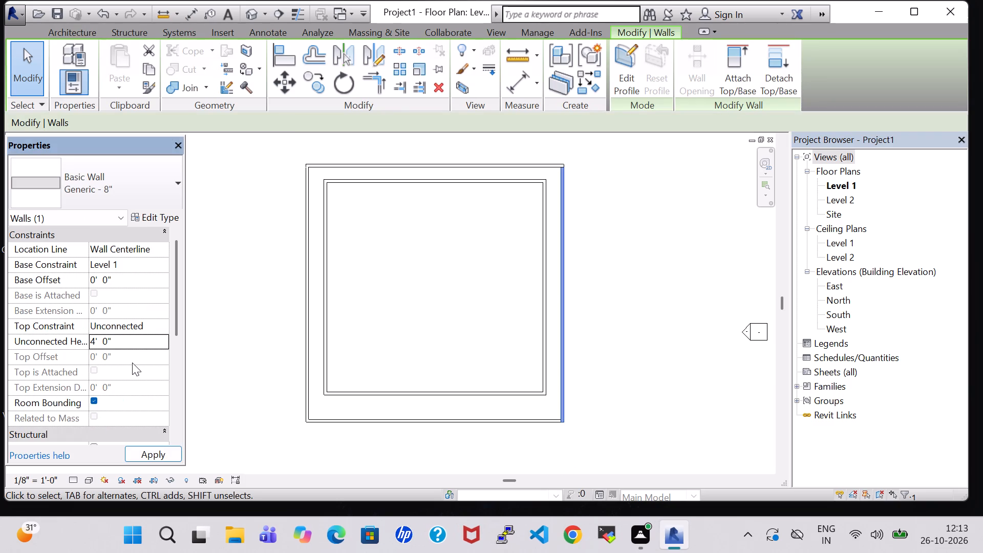
pyautogui.click(687, 273)
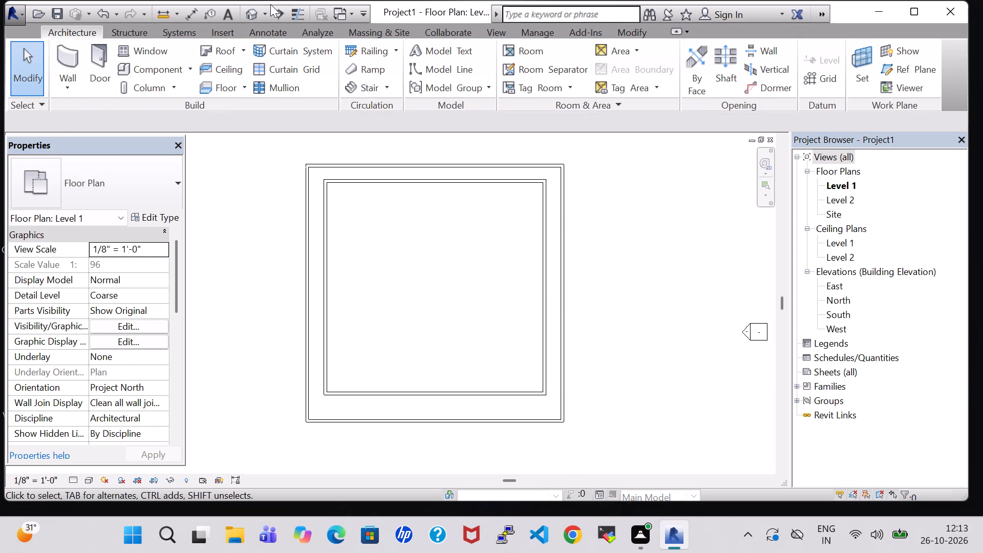
# Inspect the outer and inner walls in the default 3D view and return to the Level 1 floor plan.
pyautogui.click(246, 13)
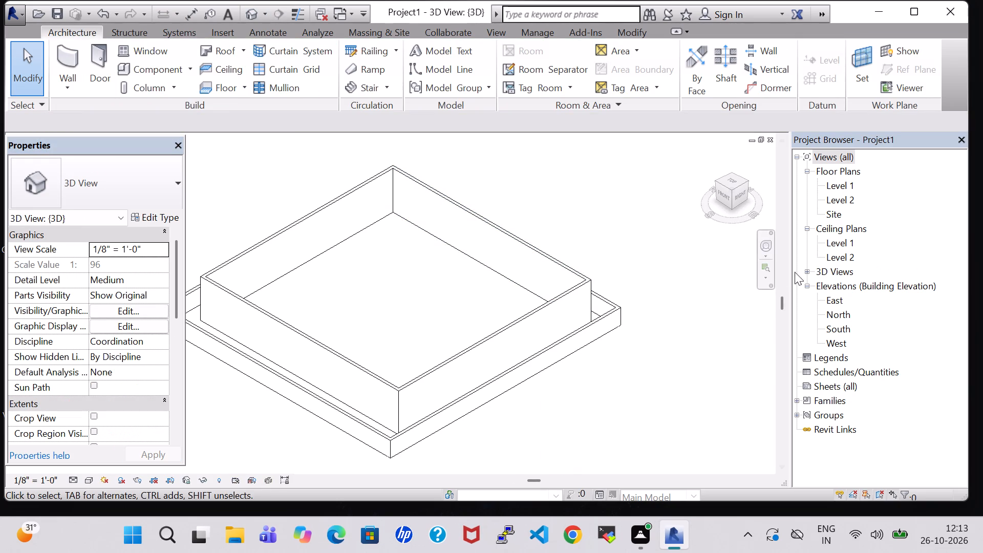
pyautogui.doubleClick(842, 184)
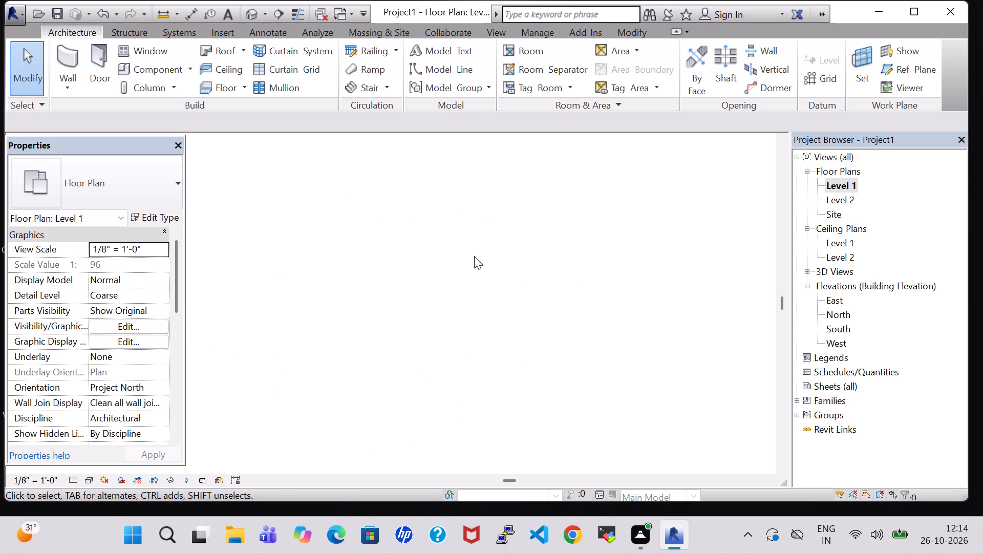
# Sketch a Handrail - Rectangular railing path along the outer west wall's outside face, corner to corner, about 60' 8" long.
pyautogui.scroll(-3, 473, 258)
pyautogui.click(370, 47)
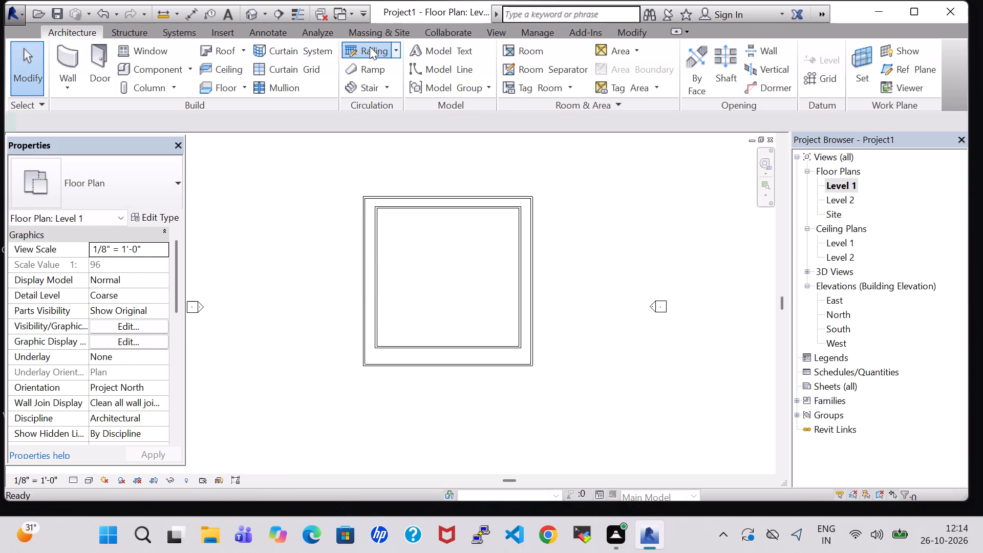
pyautogui.scroll(11, 354, 182)
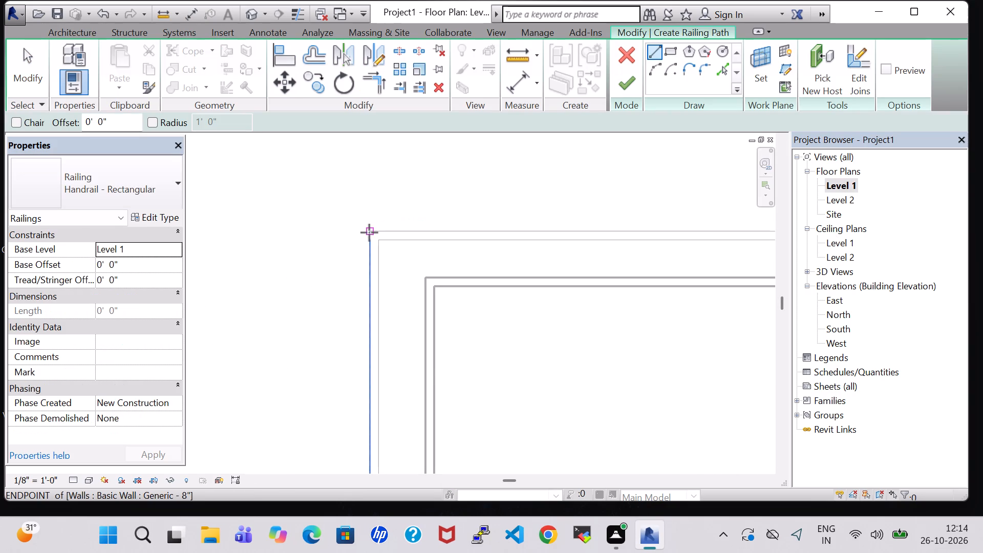
pyautogui.click(369, 232)
pyautogui.moveTo(375, 306); pyautogui.dragTo(380, 61, button='middle')
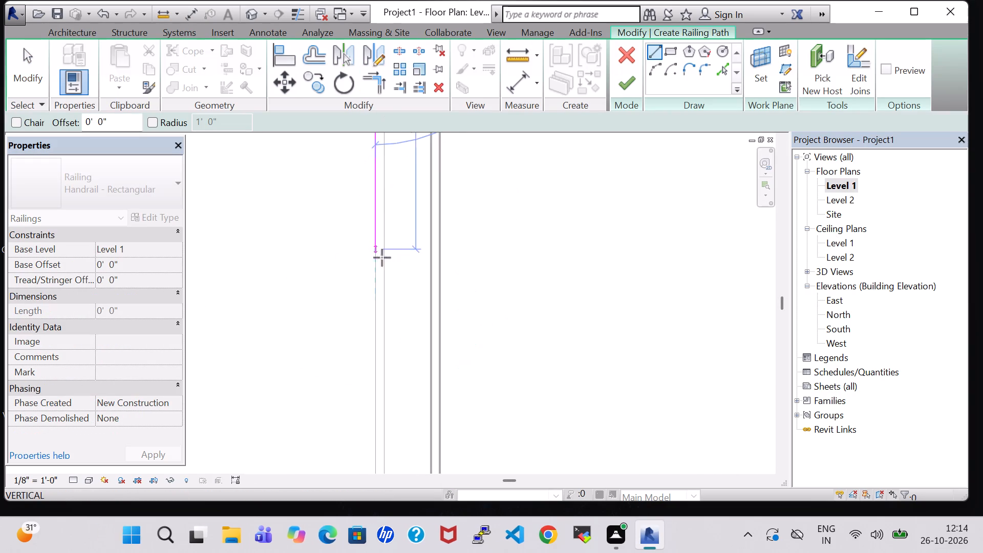
pyautogui.moveTo(369, 303); pyautogui.dragTo(373, 148, button='middle')
pyautogui.moveTo(374, 286); pyautogui.dragTo(379, 143, button='middle')
pyautogui.scroll(-2, 381, 170)
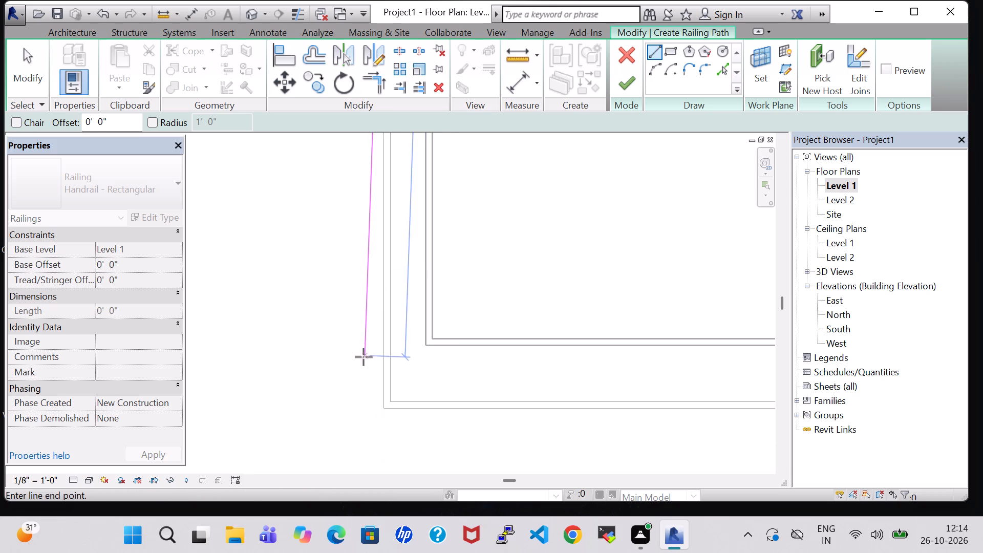
pyautogui.scroll(6, 377, 393)
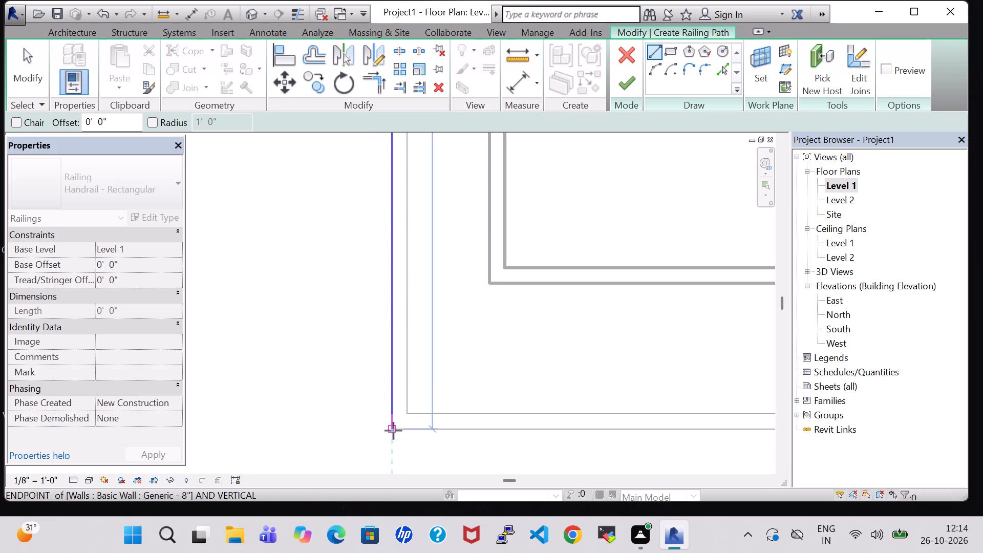
pyautogui.click(393, 431)
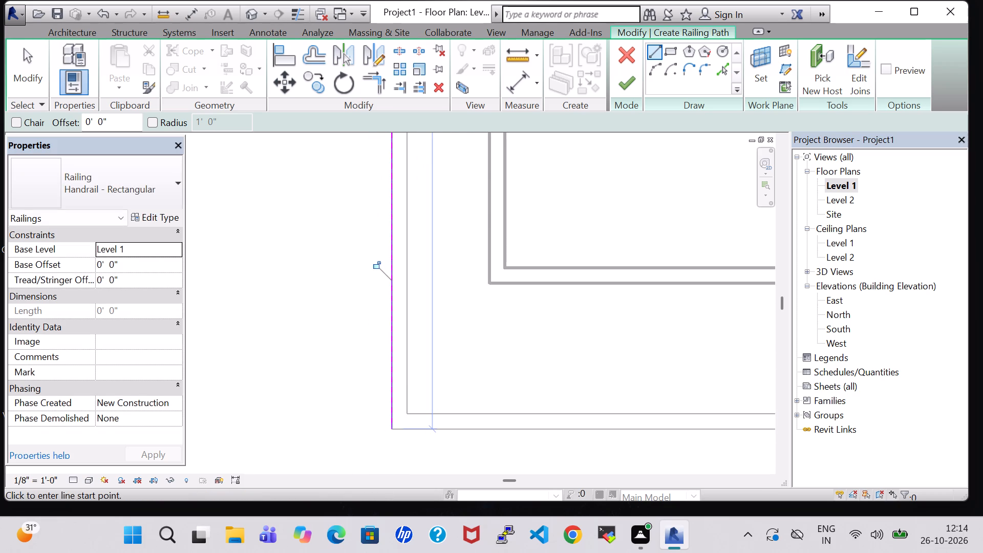
# Set the west railing's base offset to 4' 0" and finish the railing.
pyautogui.click(101, 267)
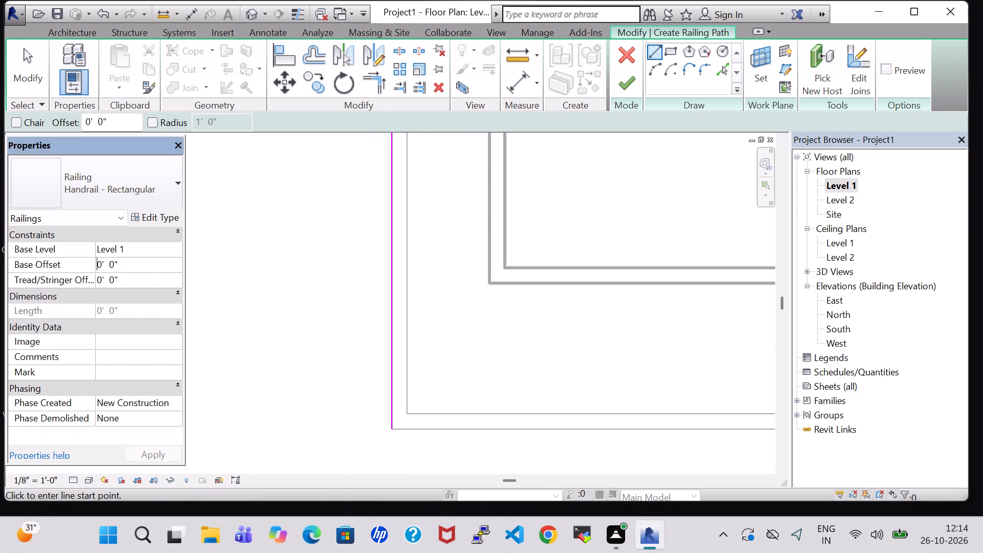
pyautogui.press('Right')
pyautogui.press('BackSpace')
pyautogui.press('4')
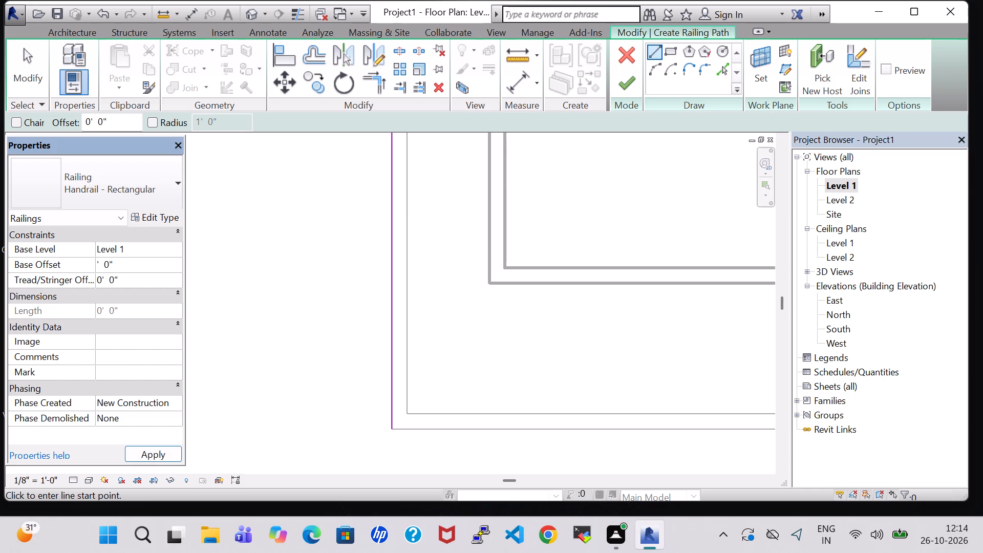
pyautogui.press('Return')
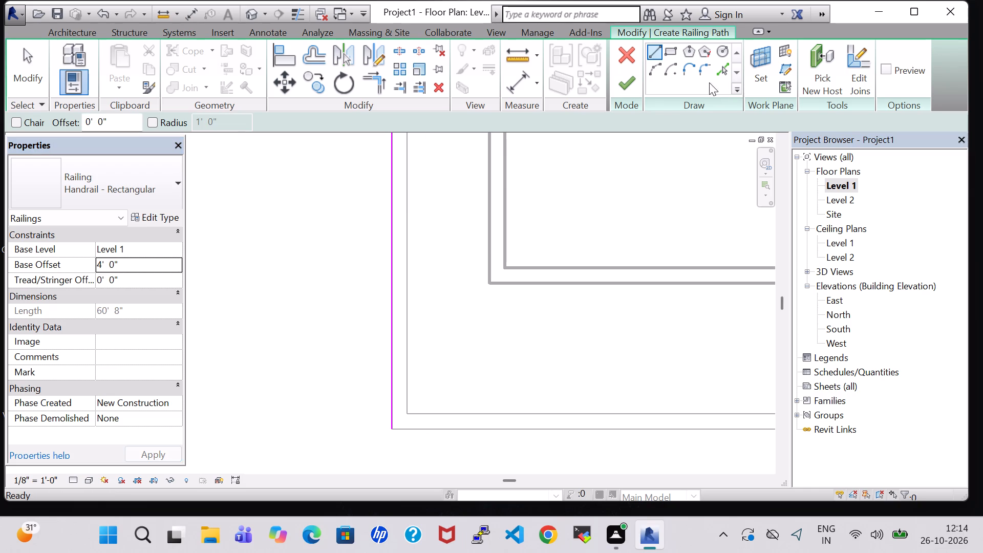
pyautogui.click(635, 85)
# Create a Handrail - Rectangular railing with 4' 0" base offset along the outer south wall's outside face, about 34' 3" from the southwest corner.
pyautogui.click(80, 28)
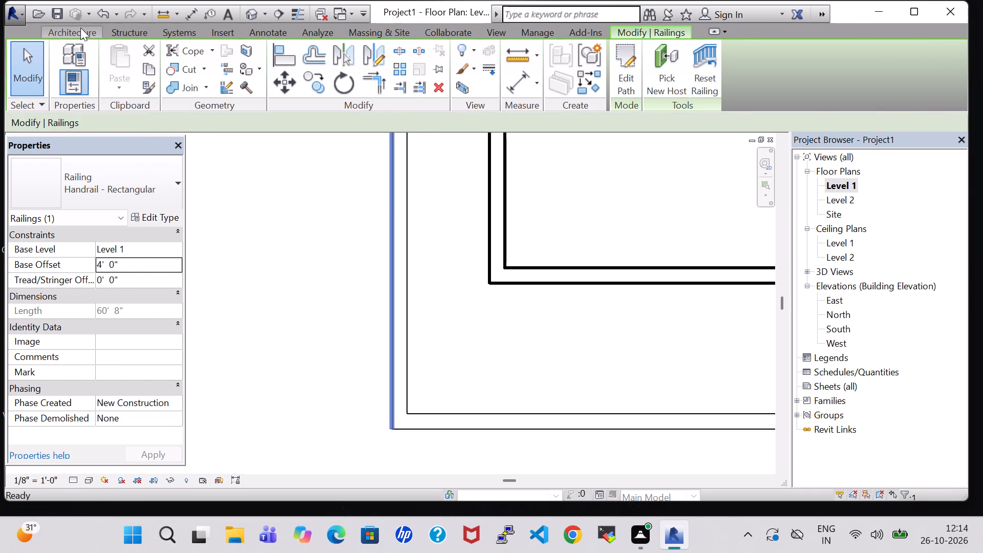
pyautogui.click(371, 52)
pyautogui.scroll(5, 420, 413)
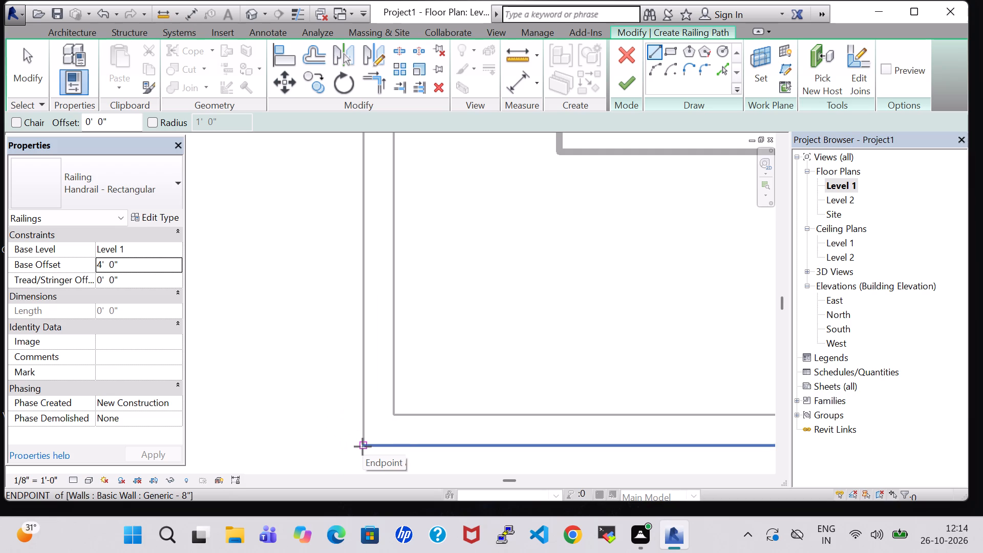
pyautogui.click(364, 449)
pyautogui.moveTo(626, 449); pyautogui.dragTo(567, 449, button='middle')
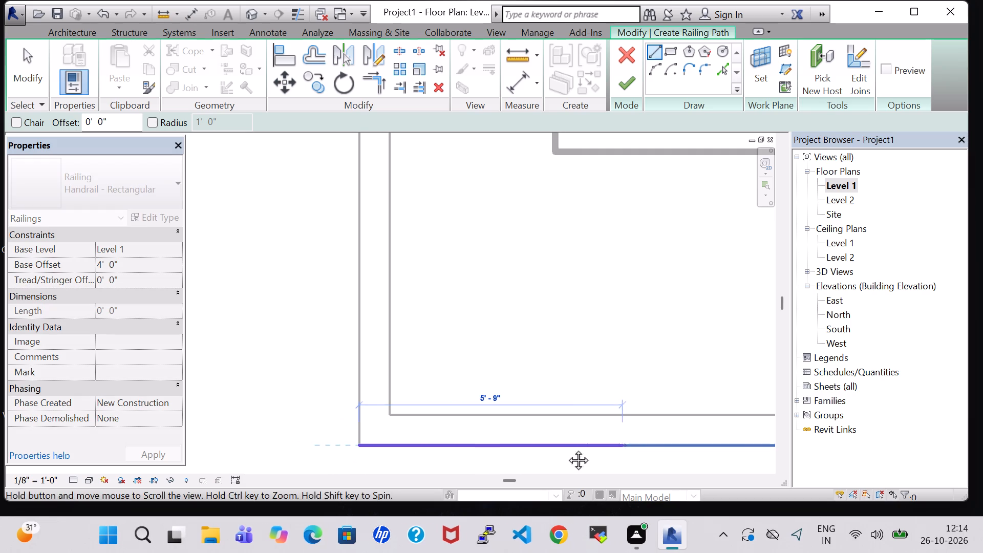
pyautogui.moveTo(567, 449); pyautogui.dragTo(380, 449, button='middle')
pyautogui.scroll(-2, 380, 449)
pyautogui.moveTo(691, 438); pyautogui.dragTo(463, 438, button='middle')
pyautogui.scroll(-5, 463, 438)
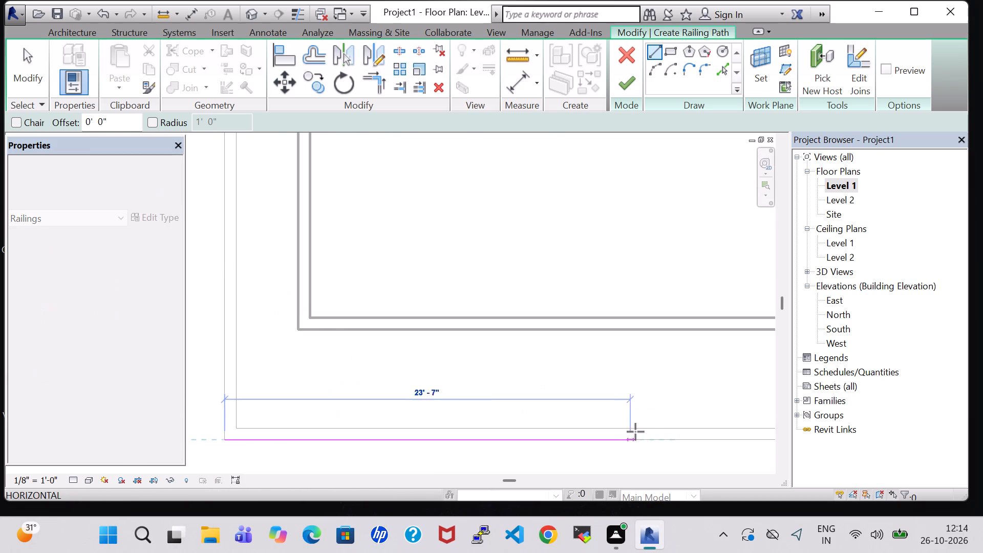
pyautogui.moveTo(658, 438); pyautogui.dragTo(426, 436, button='middle')
pyautogui.scroll(-2, 631, 440)
pyautogui.moveTo(633, 440); pyautogui.dragTo(373, 441, button='middle')
pyautogui.scroll(-6, 373, 441)
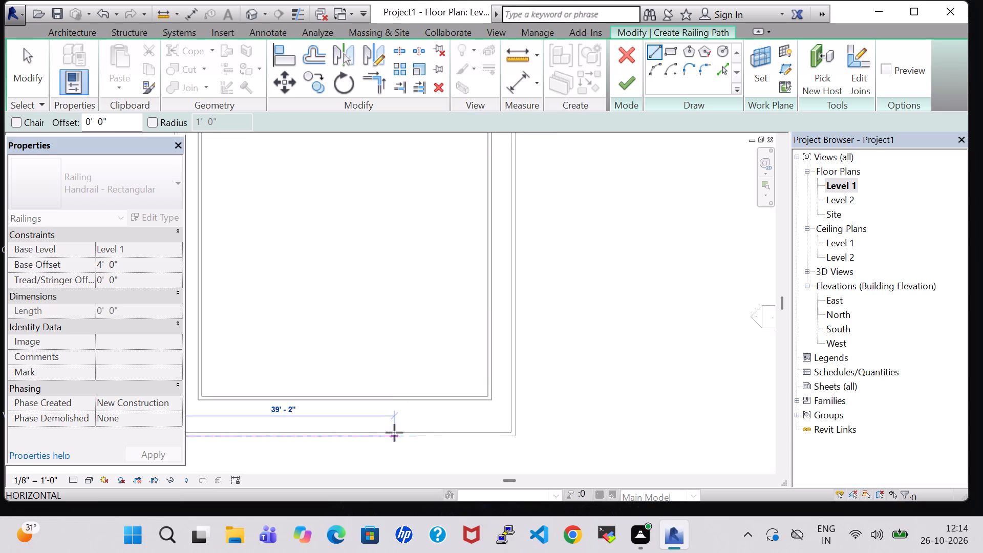
pyautogui.click(367, 434)
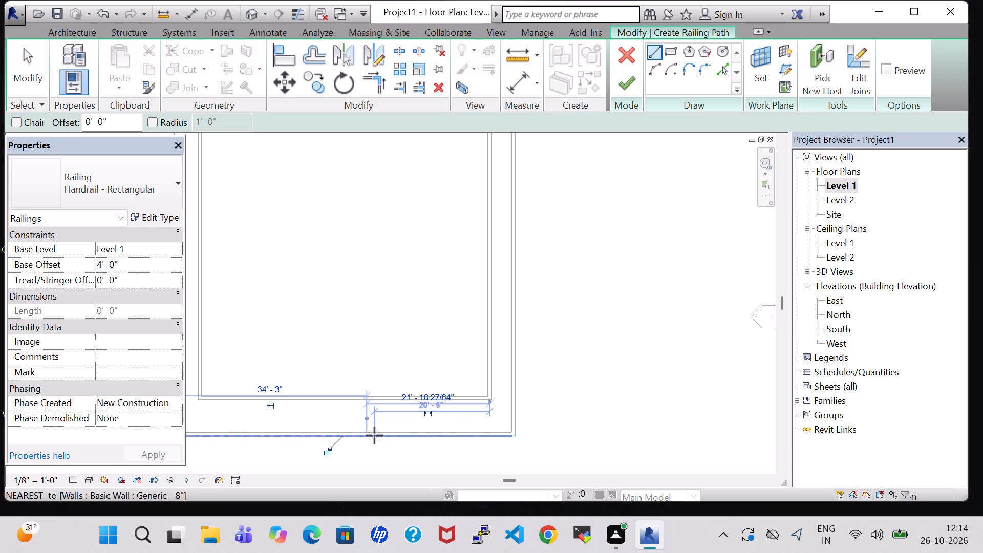
pyautogui.click(628, 80)
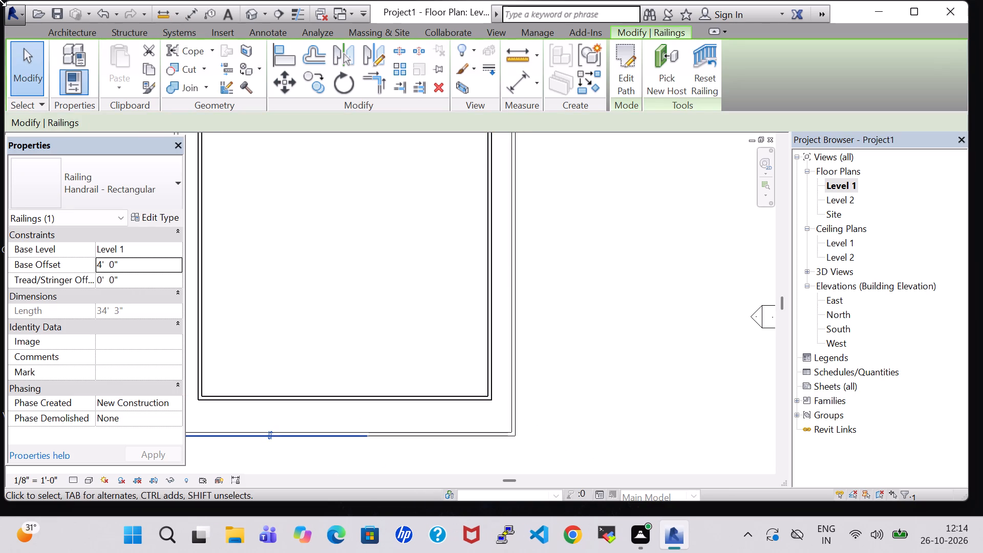
# Create a Handrail - Rectangular railing with 4' 0" base offset along the outer east wall's outside face, corner to corner, about 60' 8" long.
pyautogui.click(82, 27)
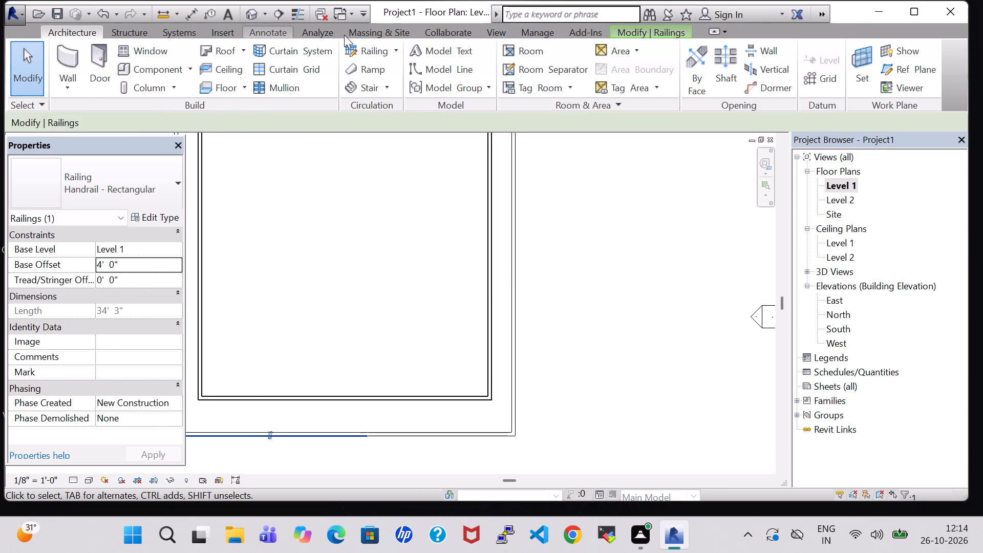
pyautogui.click(362, 46)
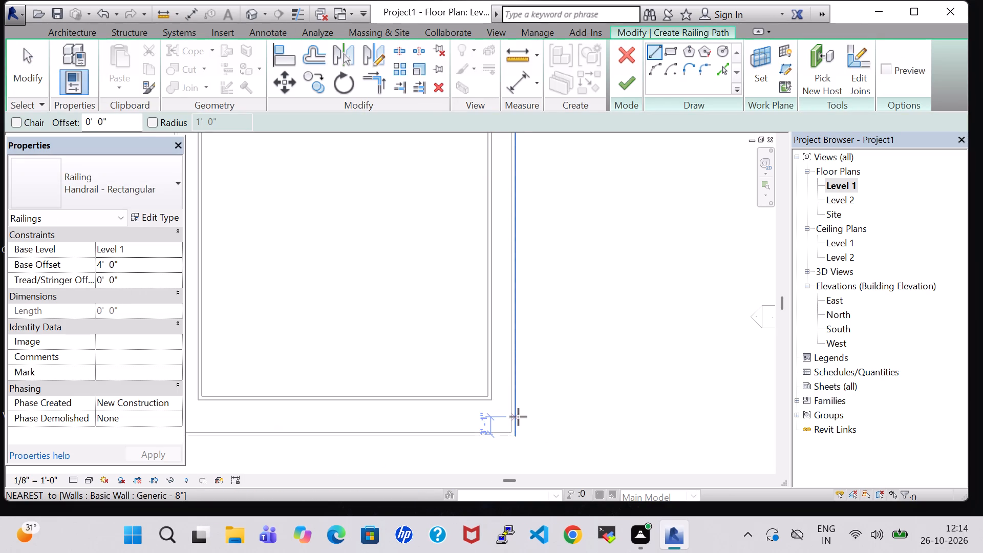
pyautogui.scroll(2, 518, 417)
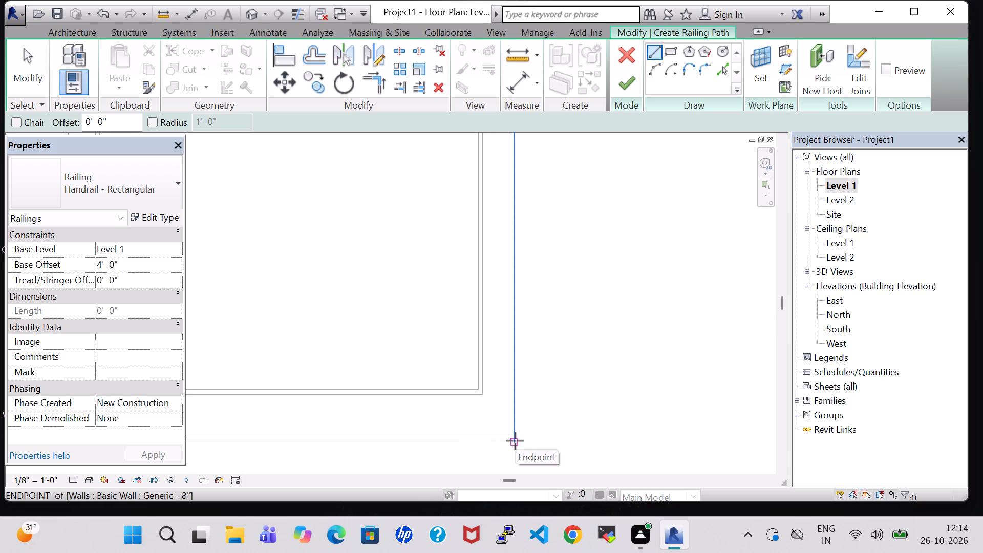
pyautogui.click(515, 441)
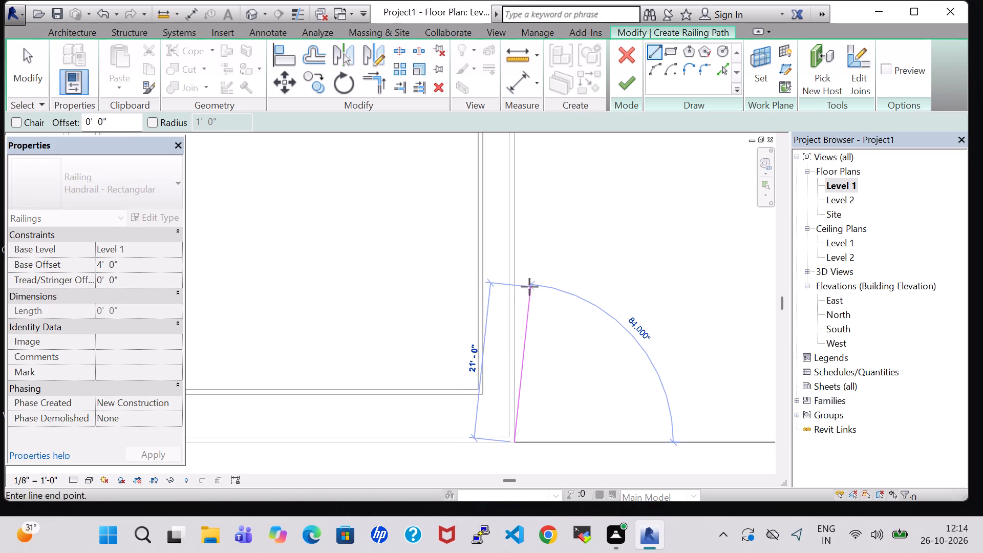
pyautogui.moveTo(511, 210); pyautogui.dragTo(512, 271, button='middle')
pyautogui.scroll(-3, 512, 271)
pyautogui.scroll(-1, 517, 199)
pyautogui.middleClick(517, 199)
pyautogui.moveTo(517, 199); pyautogui.dragTo(512, 253, button='middle')
pyautogui.scroll(-1, 512, 253)
pyautogui.scroll(19, 470, 223)
pyautogui.moveTo(440, 195); pyautogui.dragTo(441, 244, button='middle')
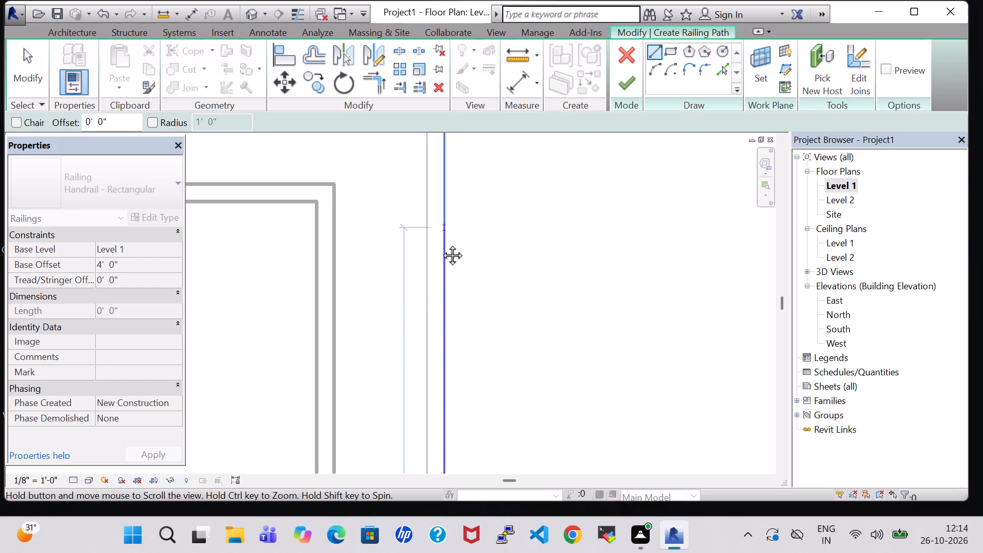
pyautogui.moveTo(441, 244); pyautogui.dragTo(441, 329, button='middle')
pyautogui.middleClick(441, 338)
pyautogui.click(443, 196)
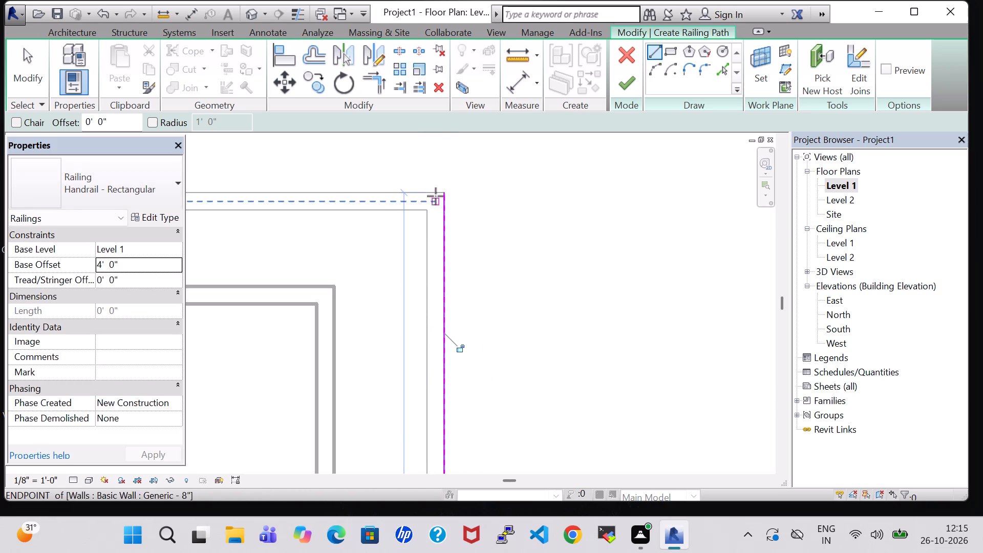
pyautogui.click(626, 81)
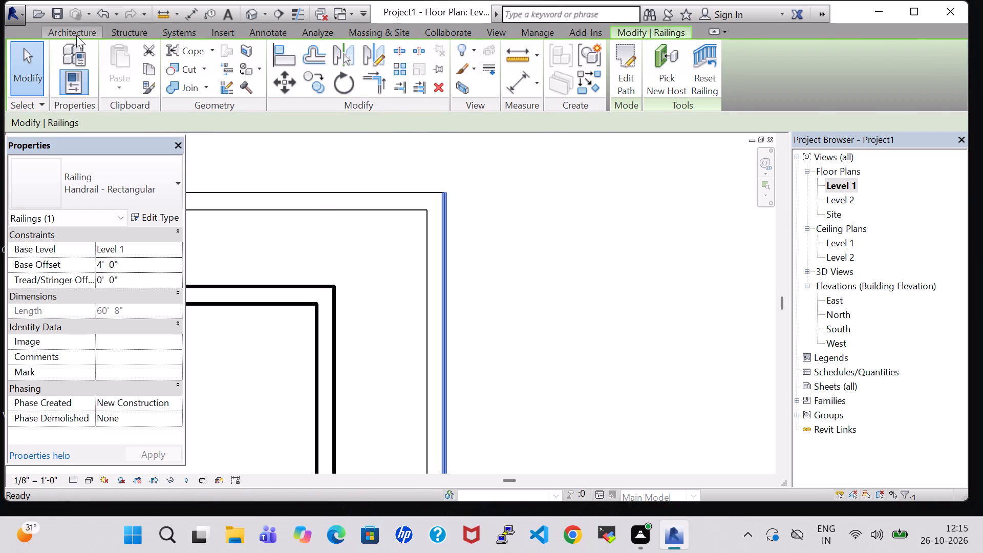
# Create a Handrail - Rectangular railing with 4' 0" base offset along the outer north wall's outside face, from northeast to northwest corner, about 60' 8" long.
pyautogui.click(60, 35)
pyautogui.click(378, 47)
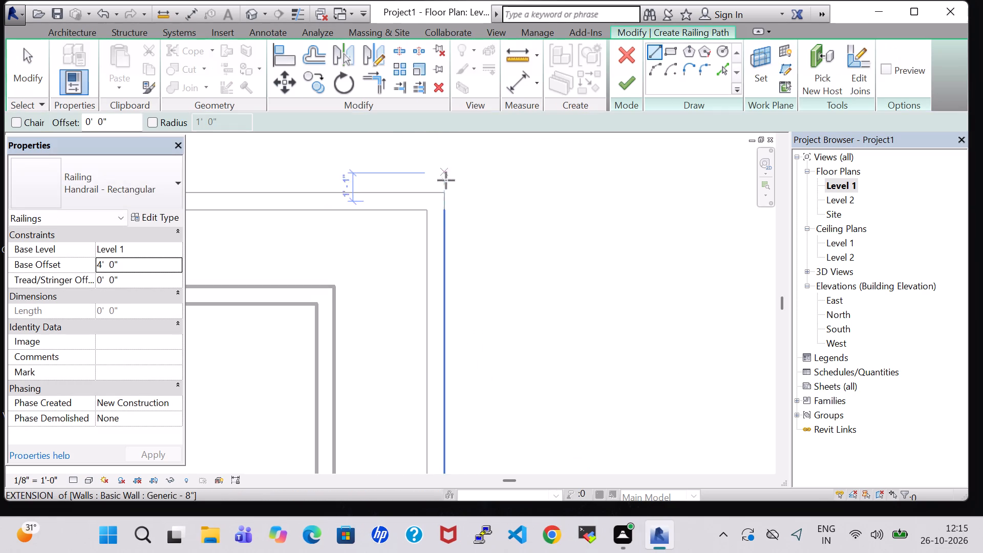
pyautogui.scroll(13, 446, 193)
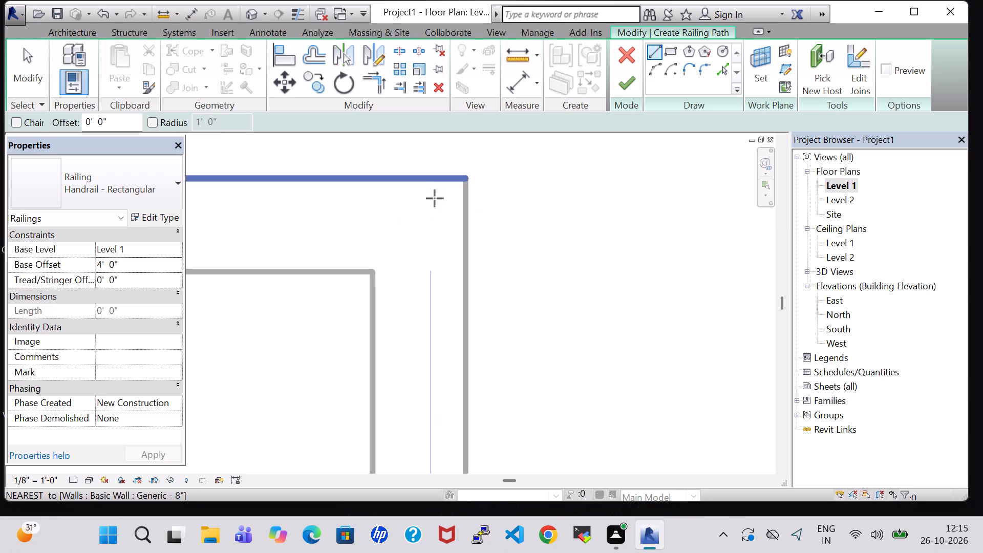
pyautogui.click(469, 176)
pyautogui.scroll(-2, 312, 183)
pyautogui.moveTo(301, 183); pyautogui.dragTo(405, 182, button='middle')
pyautogui.scroll(-3, 439, 182)
pyautogui.moveTo(259, 188); pyautogui.dragTo(532, 189, button='middle')
pyautogui.scroll(-3, 533, 189)
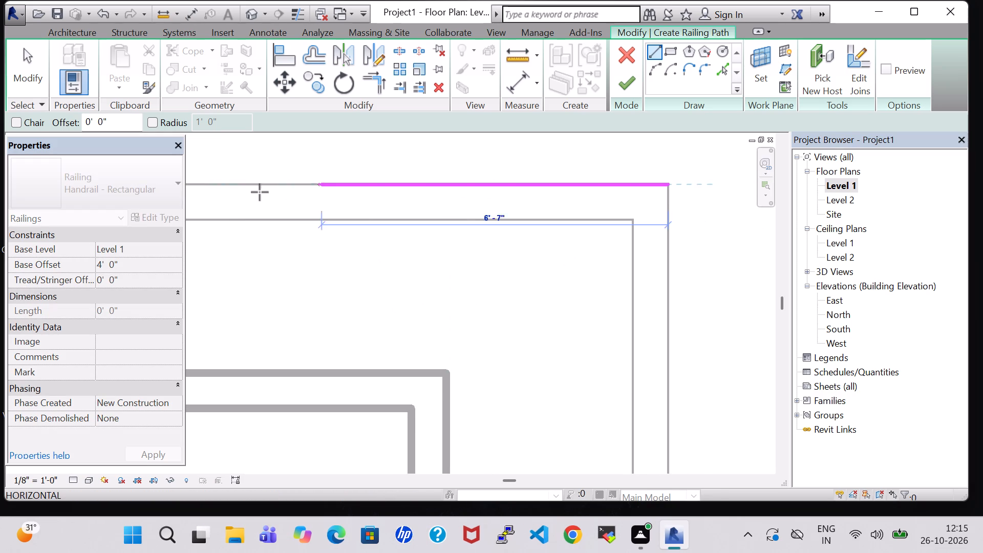
pyautogui.moveTo(244, 192); pyautogui.dragTo(465, 193, button='middle')
pyautogui.scroll(-1, 462, 195)
pyautogui.moveTo(218, 197); pyautogui.dragTo(404, 200, button='middle')
pyautogui.scroll(-3, 404, 200)
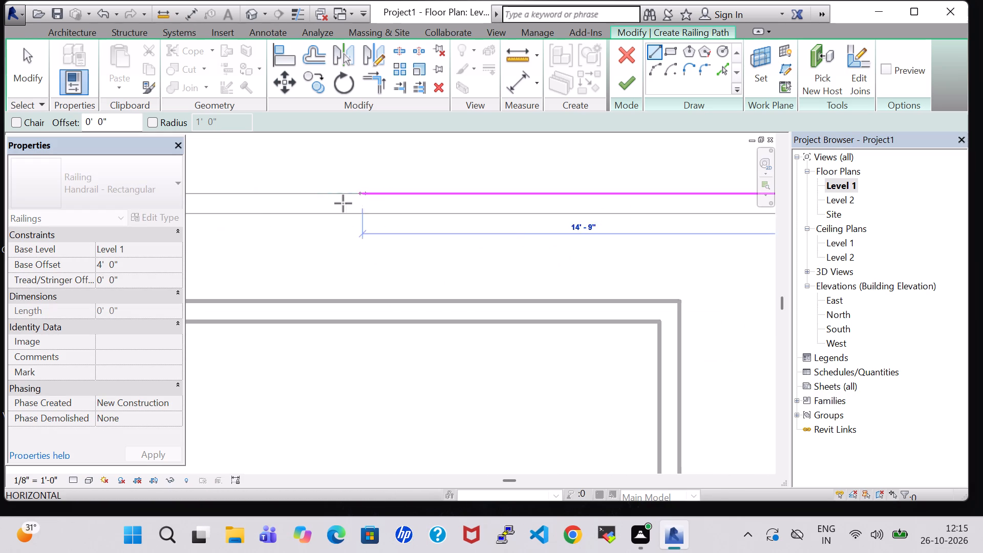
pyautogui.moveTo(262, 189); pyautogui.dragTo(487, 195, button='middle')
pyautogui.scroll(-3, 485, 195)
pyautogui.moveTo(328, 196); pyautogui.dragTo(548, 197, button='middle')
pyautogui.scroll(-4, 415, 197)
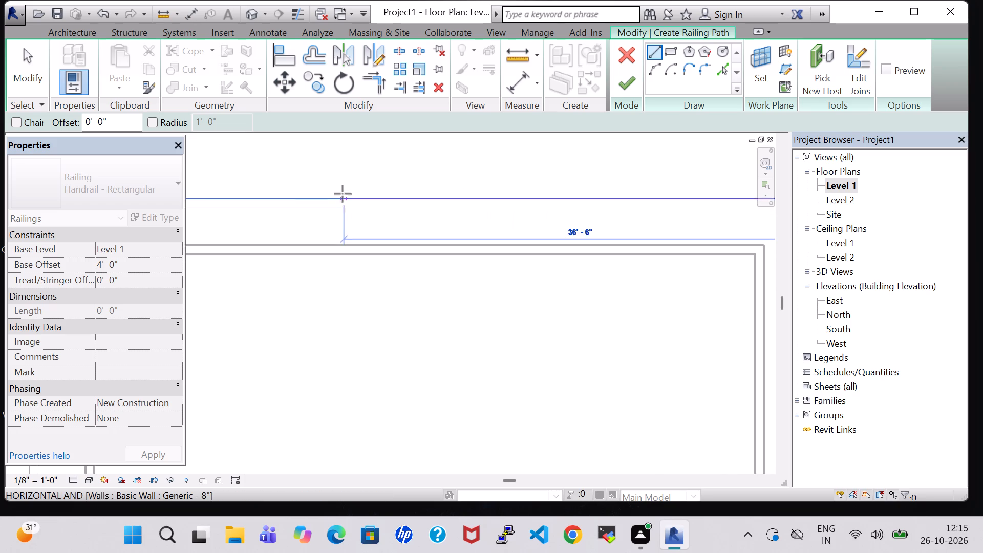
pyautogui.scroll(-3, 343, 194)
pyautogui.moveTo(323, 192); pyautogui.dragTo(545, 196, button='middle')
pyautogui.scroll(8, 387, 201)
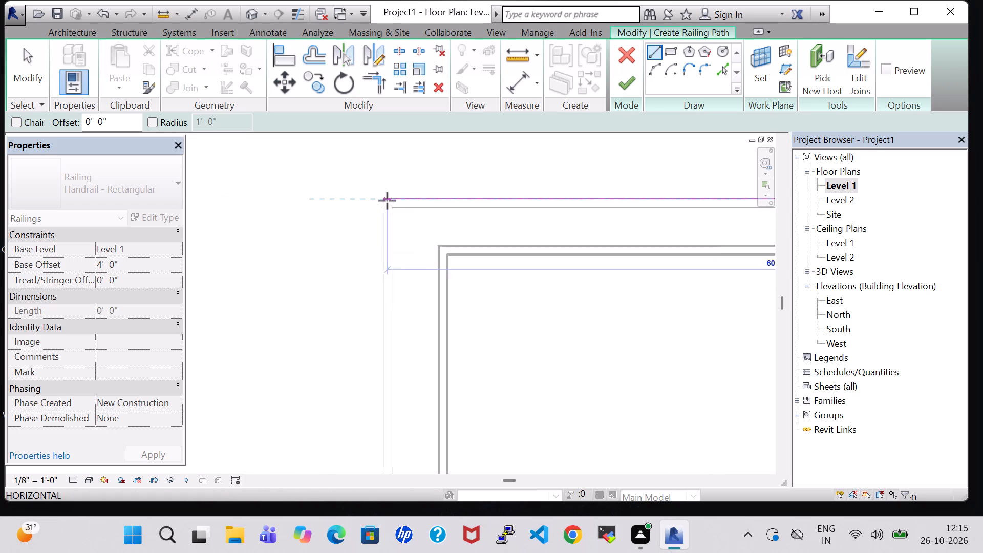
pyautogui.scroll(14, 387, 201)
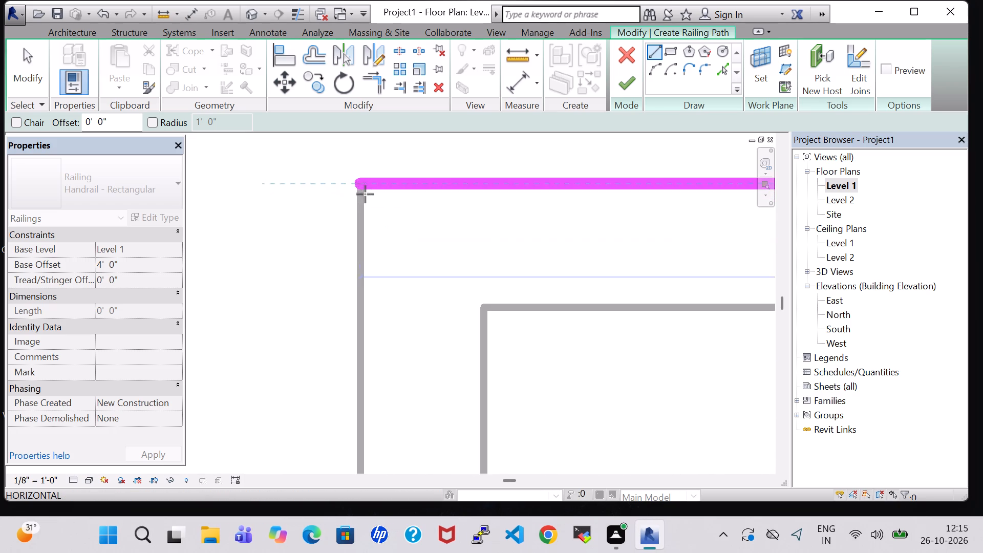
pyautogui.scroll(6, 365, 194)
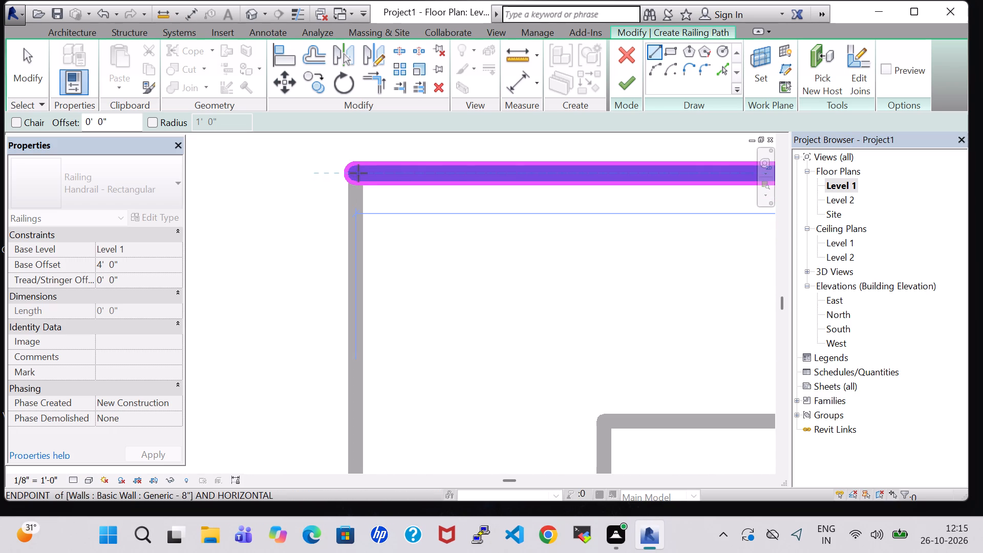
pyautogui.click(358, 174)
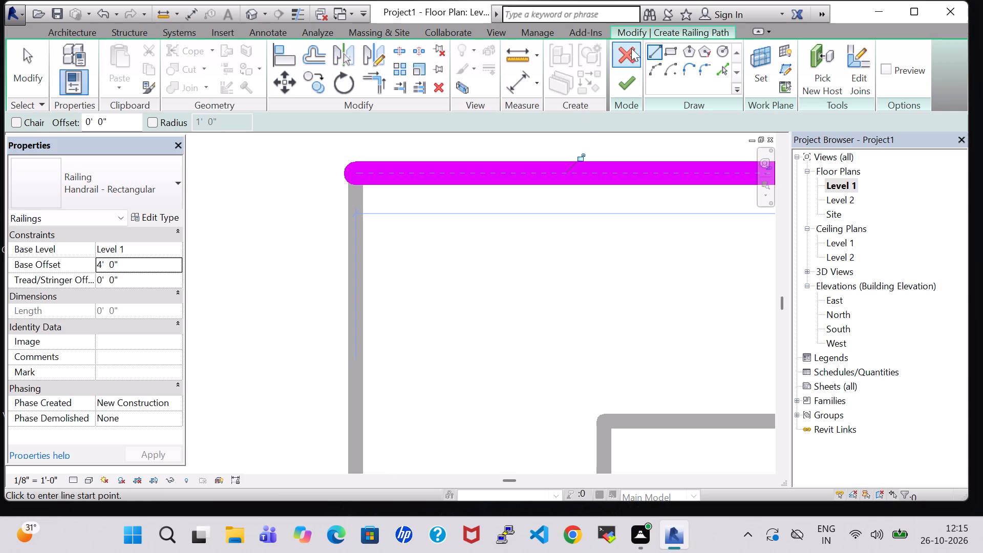
pyautogui.click(631, 80)
# Open the default 3D view and switch its visual style to show shaded surfaces.
pyautogui.click(247, 18)
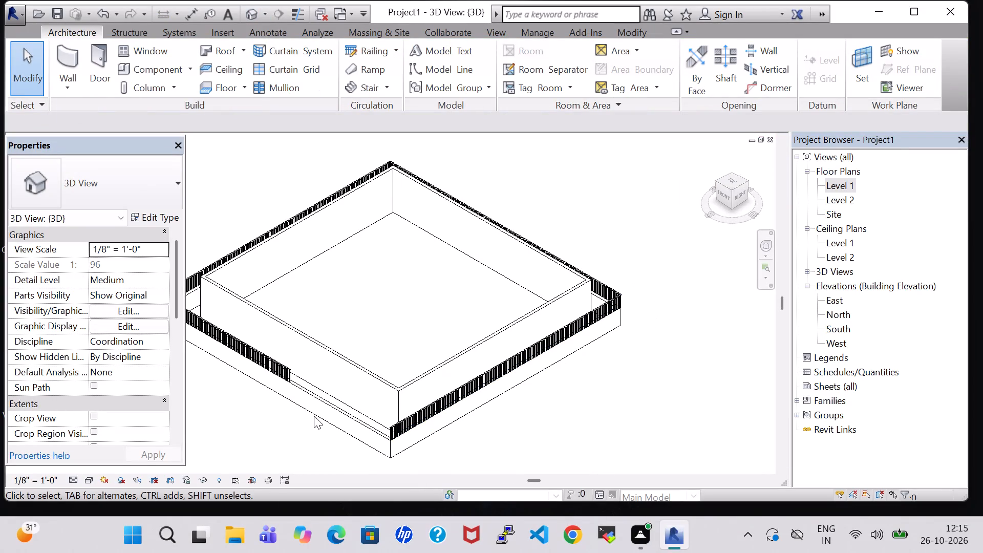
pyautogui.click(84, 481)
pyautogui.click(141, 444)
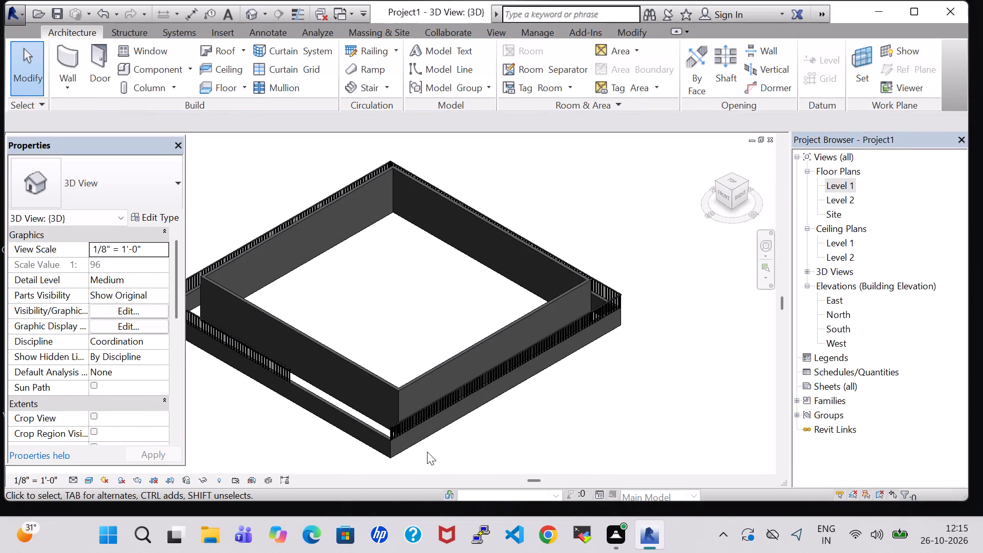
# Change the east and south railings to the Glass Panel - Bottom Fill type.
pyautogui.click(398, 432)
pyautogui.click(135, 192)
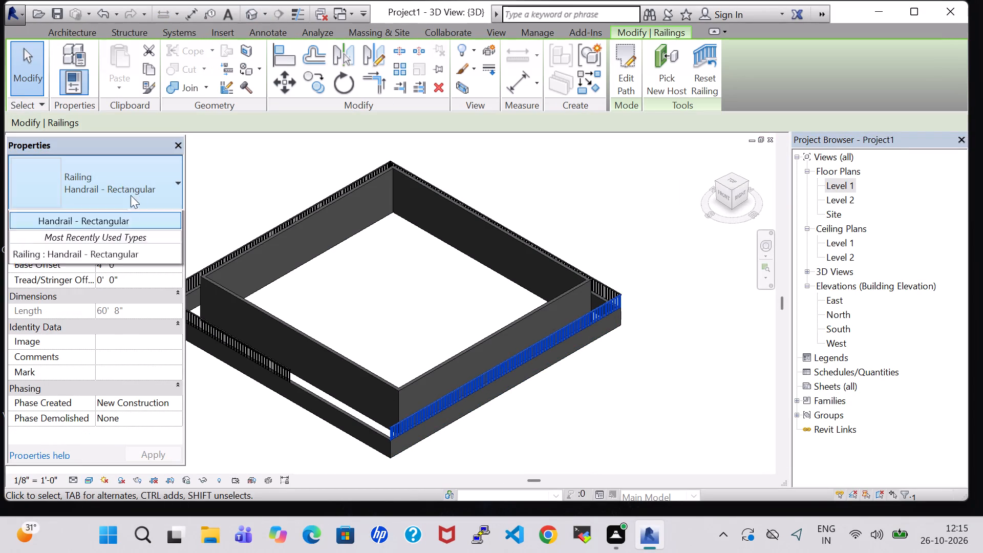
pyautogui.scroll(1, 102, 278)
pyautogui.click(103, 256)
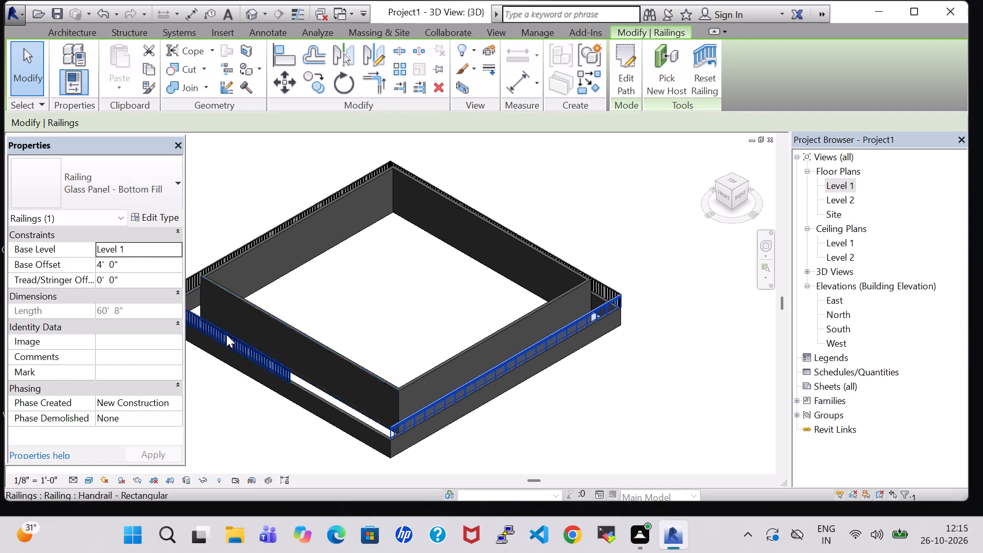
pyautogui.click(226, 334)
pyautogui.click(114, 181)
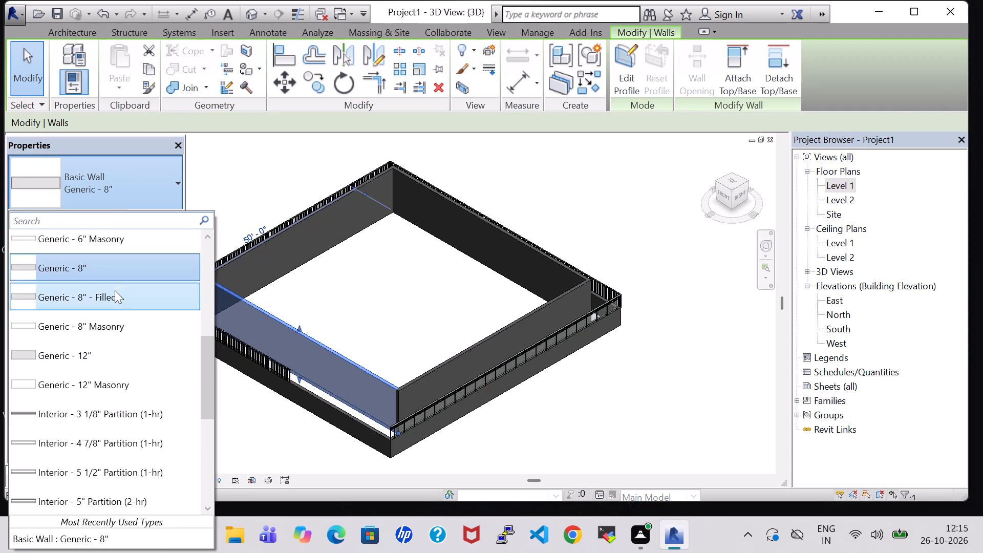
pyautogui.click(208, 161)
pyautogui.click(225, 341)
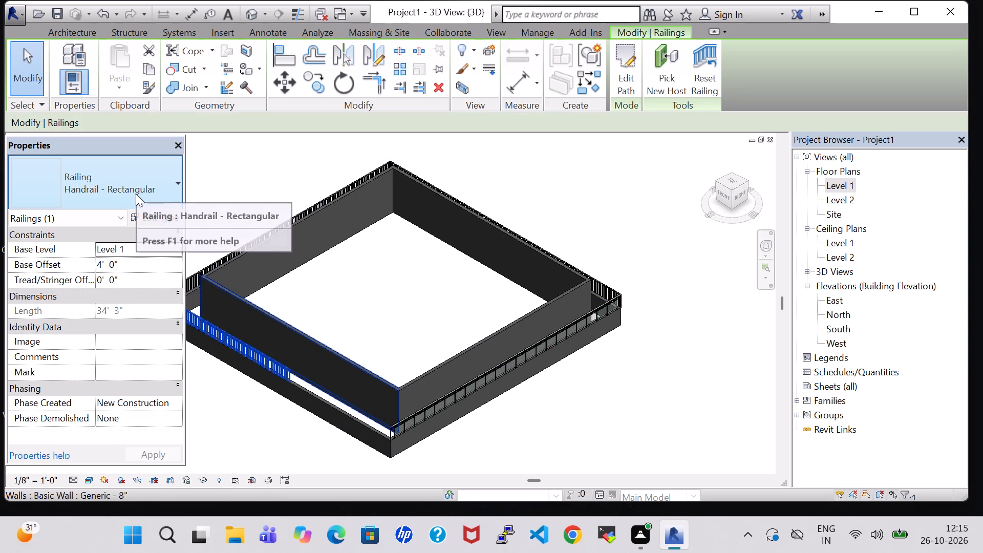
pyautogui.click(136, 189)
pyautogui.scroll(4, 149, 253)
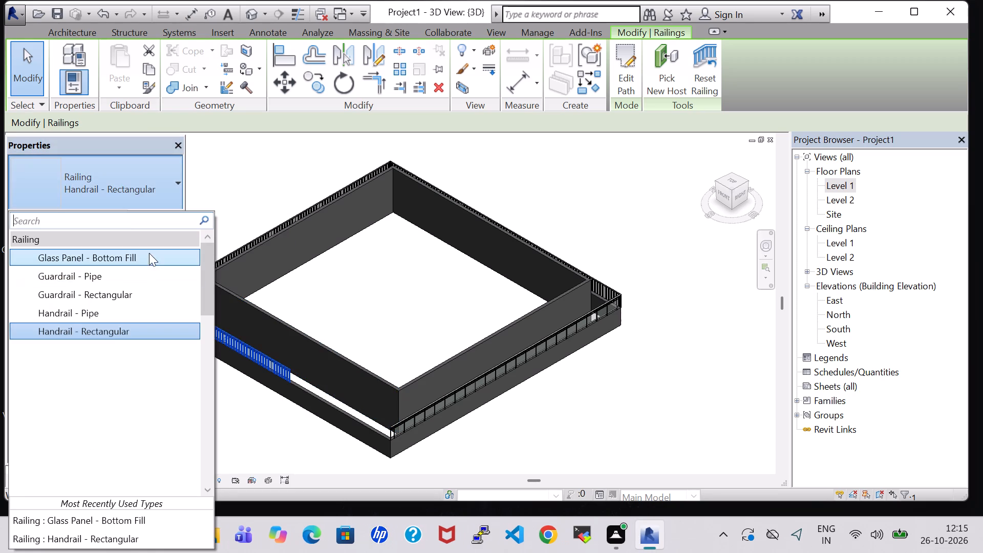
pyautogui.click(138, 264)
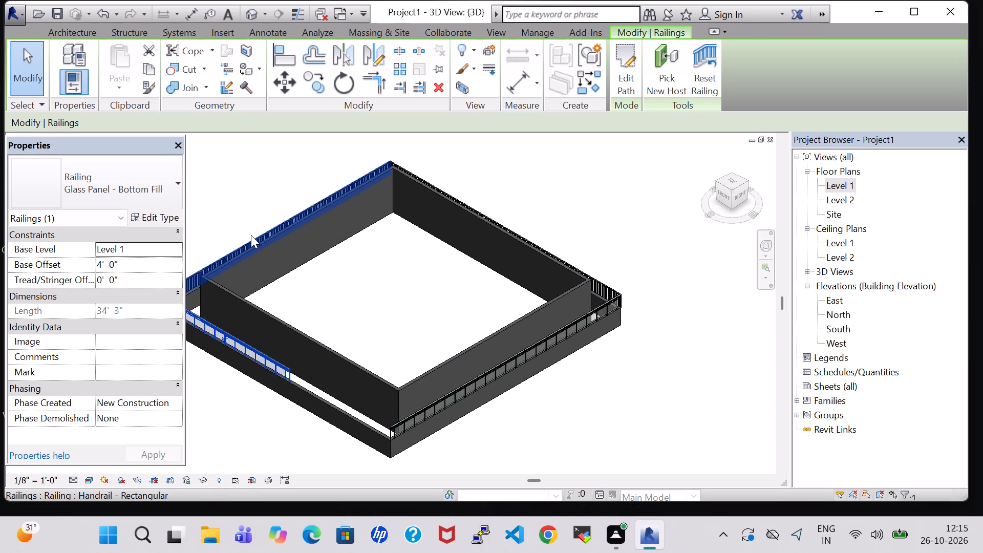
# Change the west and north railings to the Glass Panel - Bottom Fill type.
pyautogui.click(251, 235)
pyautogui.click(143, 193)
pyautogui.click(146, 259)
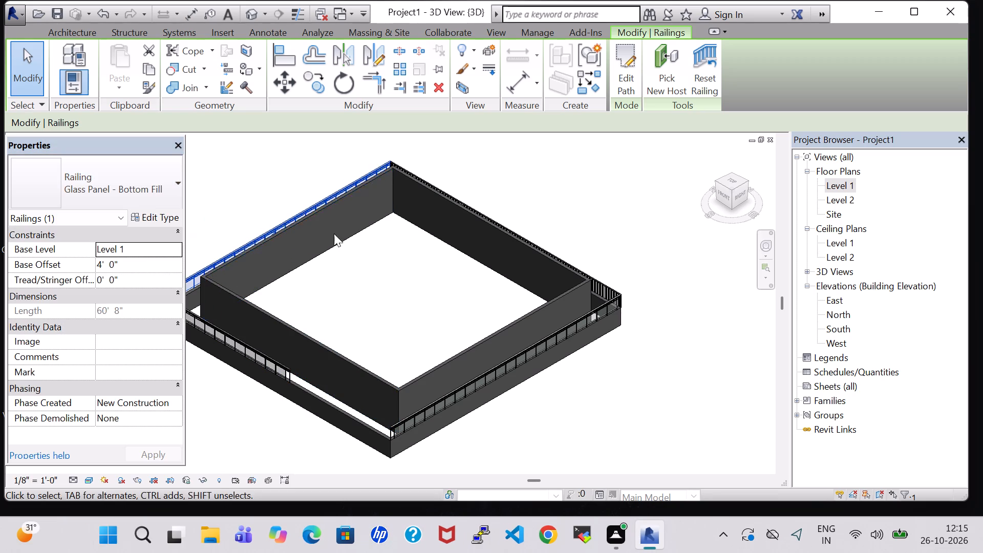
pyautogui.click(498, 219)
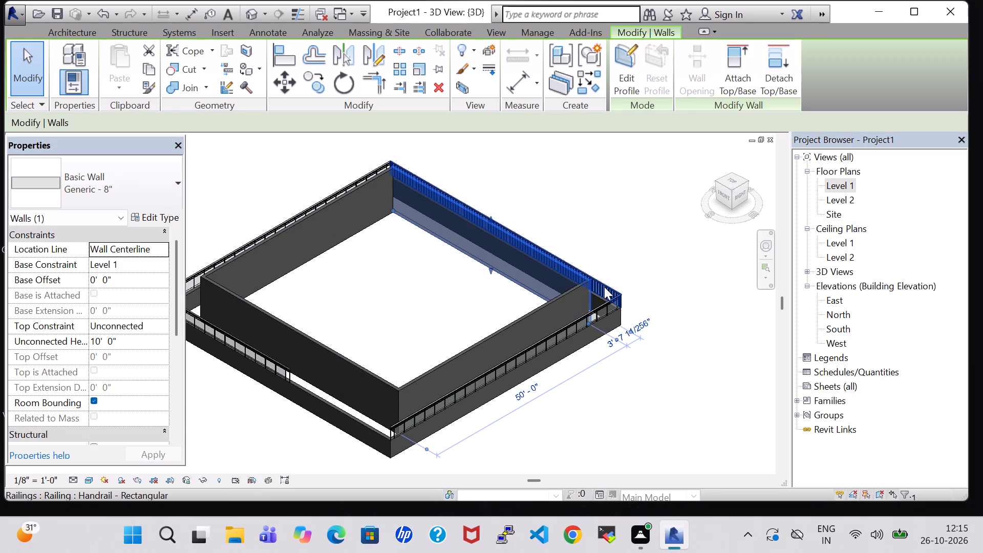
pyautogui.click(604, 287)
pyautogui.click(110, 182)
pyautogui.click(130, 257)
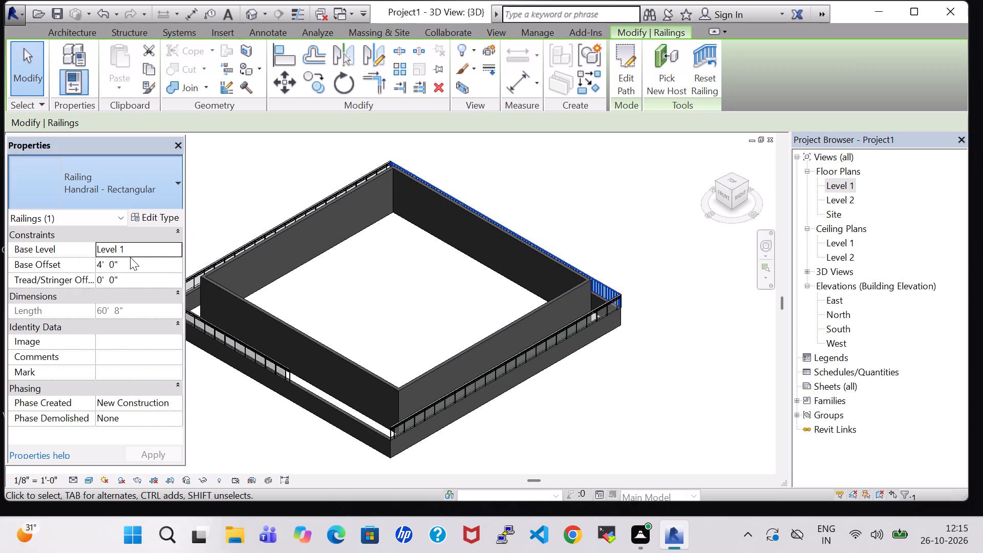
# Open the Level 1 floor plan and split the south outer wall at the east end of its glass railing.
pyautogui.doubleClick(845, 186)
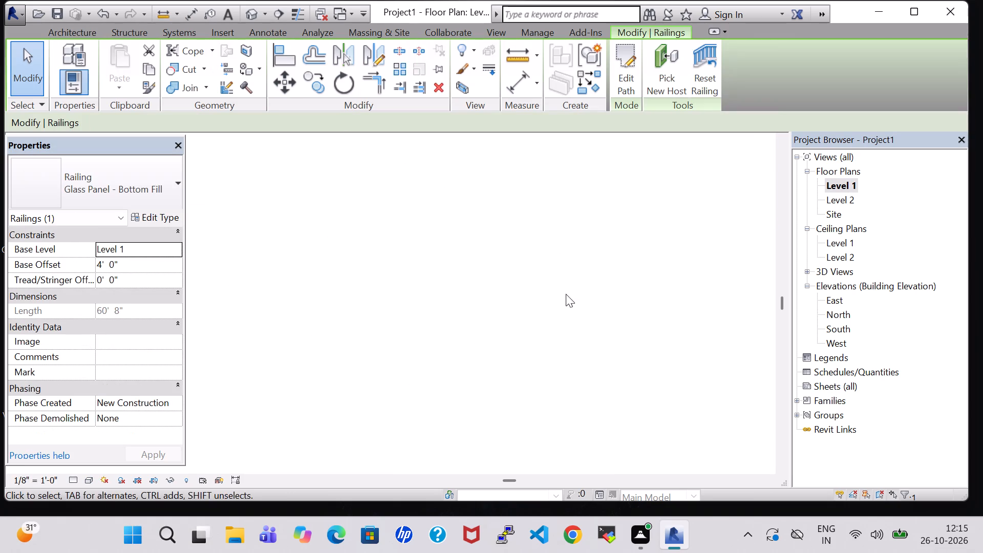
pyautogui.scroll(-3, 566, 303)
pyautogui.scroll(1, 713, 308)
pyautogui.scroll(-7, 713, 308)
pyautogui.click(386, 344)
pyautogui.scroll(-5, 399, 343)
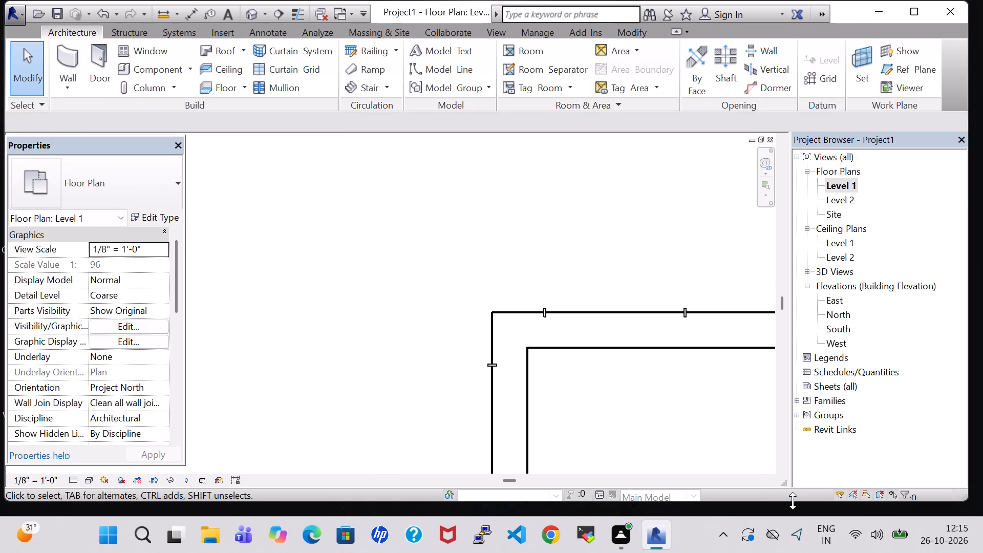
pyautogui.moveTo(731, 419); pyautogui.dragTo(497, 303, button='middle')
pyautogui.scroll(-9, 473, 287)
pyautogui.moveTo(675, 406); pyautogui.dragTo(422, 335, button='middle')
pyautogui.moveTo(418, 333); pyautogui.dragTo(413, 330, button='middle')
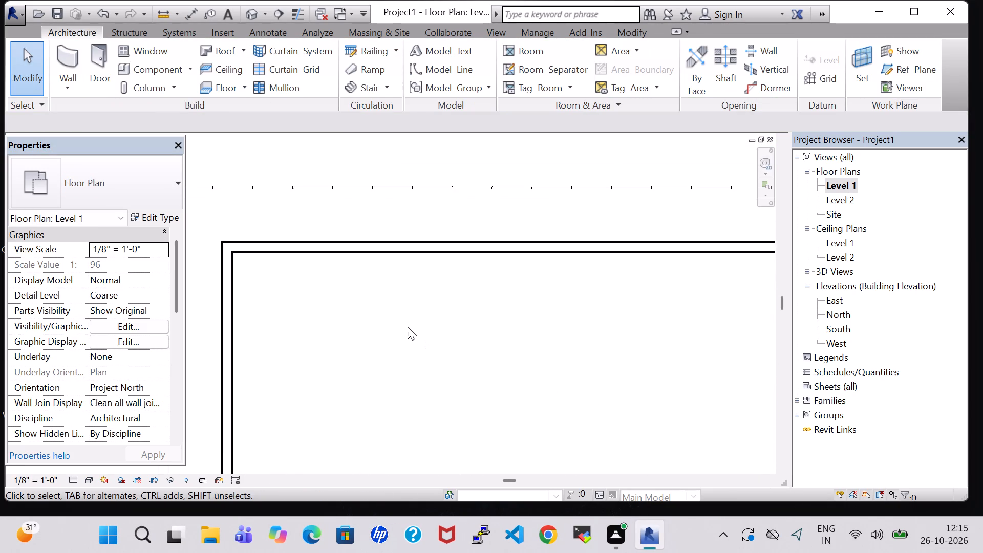
pyautogui.scroll(-2, 408, 327)
pyautogui.moveTo(437, 342); pyautogui.dragTo(368, 319, button='middle')
pyautogui.scroll(-1, 368, 319)
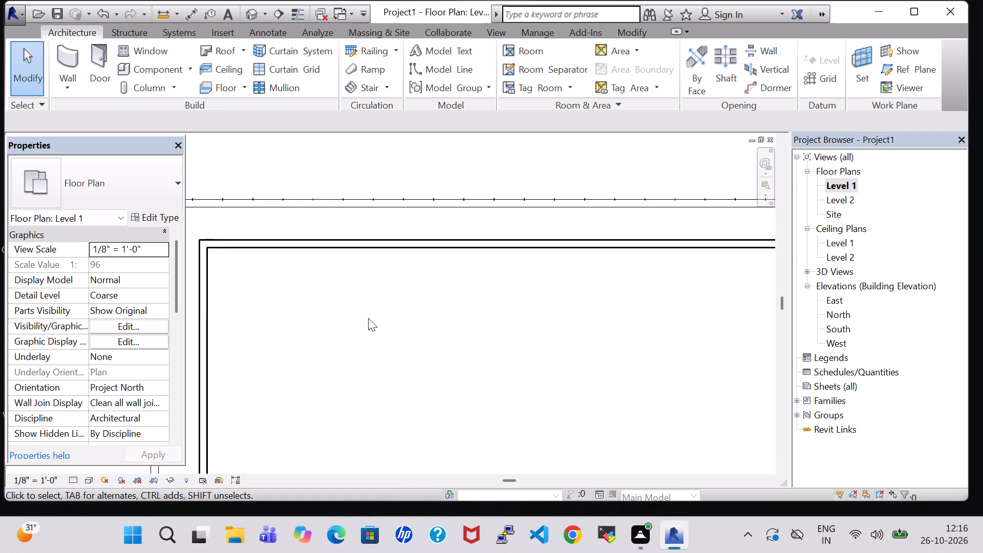
pyautogui.scroll(-5, 368, 318)
pyautogui.moveTo(478, 344); pyautogui.dragTo(364, 273, button='middle')
pyautogui.scroll(-3, 364, 273)
pyautogui.moveTo(346, 309); pyautogui.dragTo(408, 261, button='middle')
pyautogui.scroll(3, 446, 373)
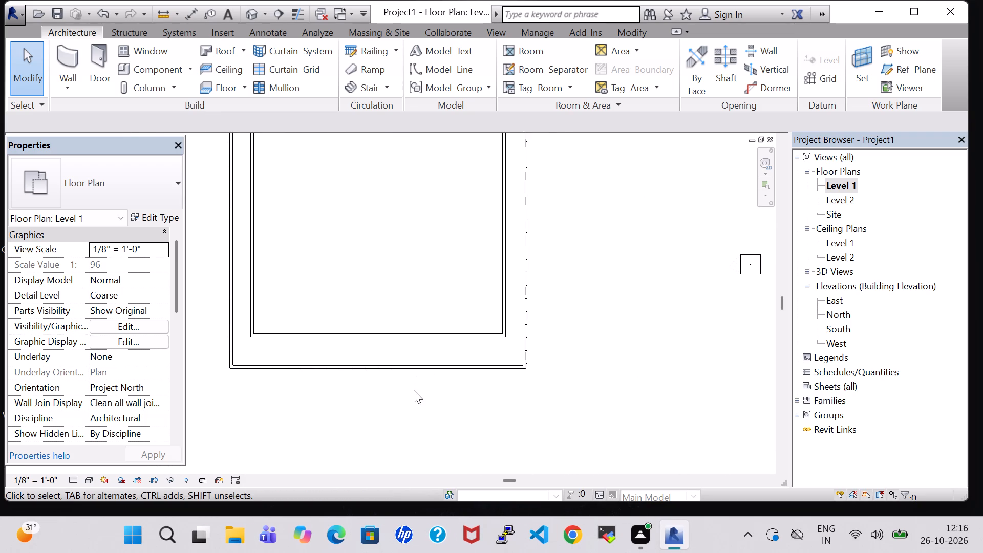
pyautogui.scroll(4, 414, 390)
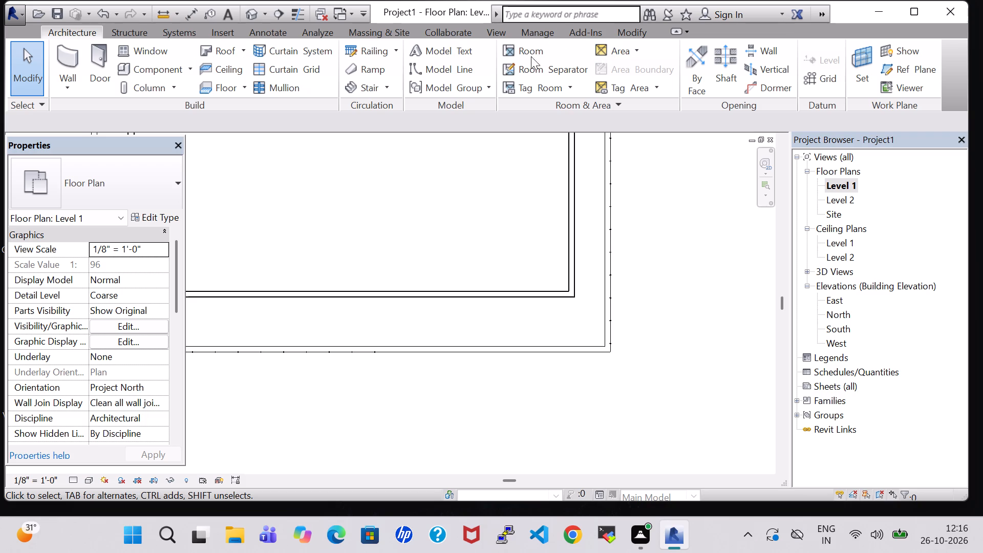
pyautogui.click(629, 30)
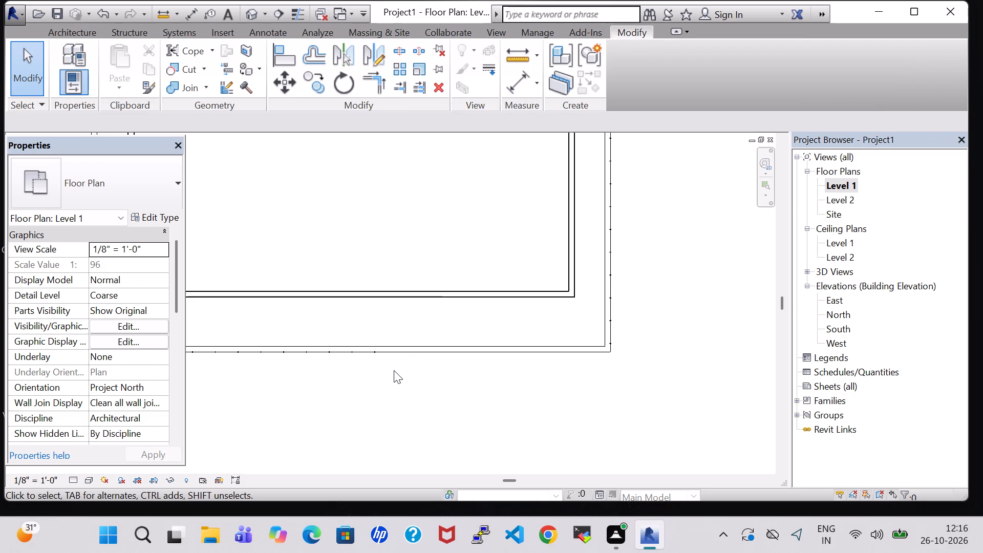
pyautogui.scroll(7, 394, 370)
pyautogui.click(403, 56)
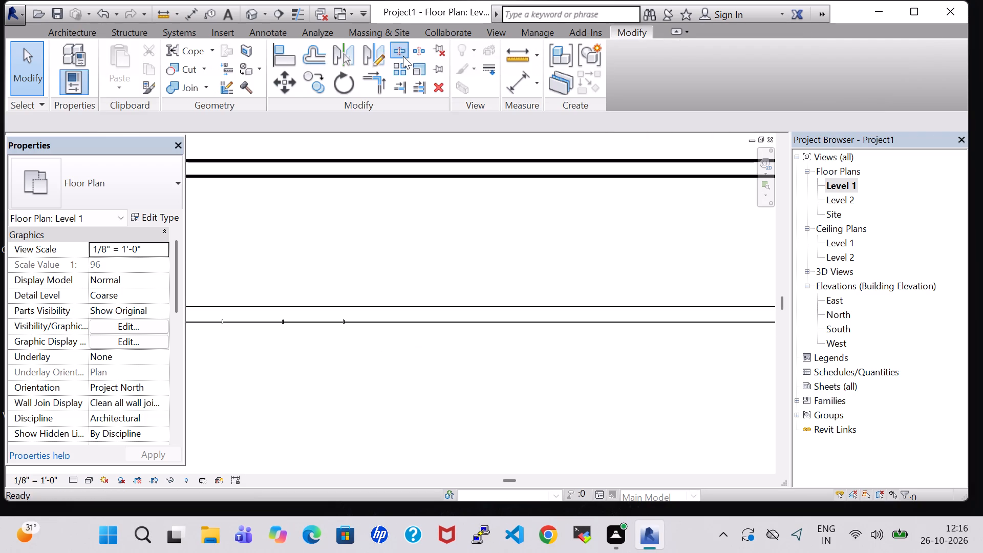
pyautogui.scroll(5, 341, 304)
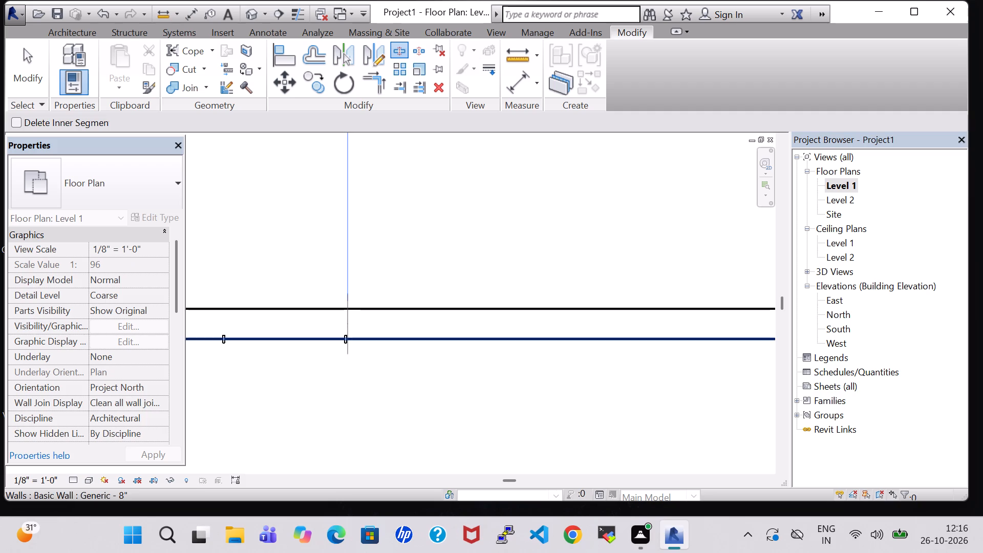
pyautogui.click(347, 335)
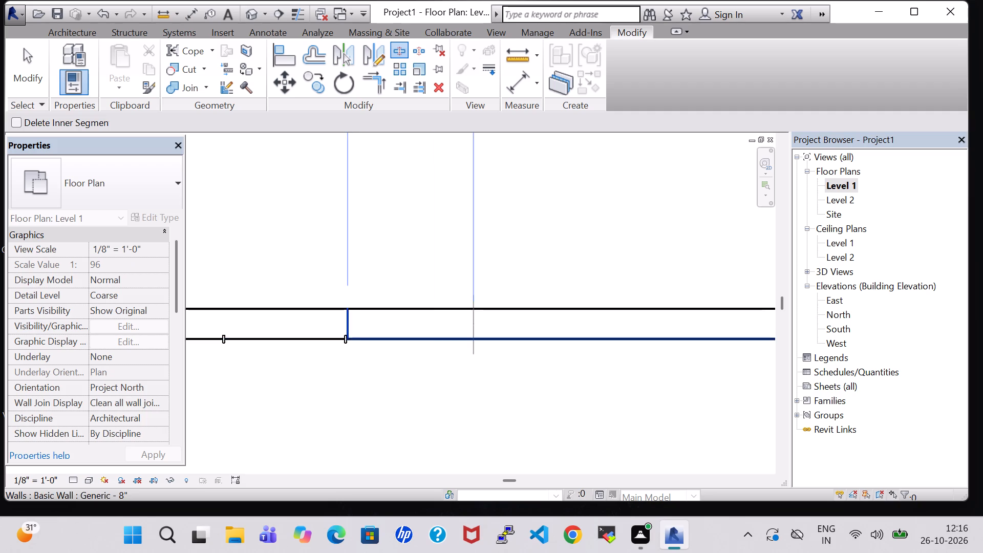
# Split the south outer wall again just before it meets the east outer wall at the southeast corner.
pyautogui.scroll(-7, 477, 339)
pyautogui.moveTo(570, 325); pyautogui.dragTo(424, 330, button='middle')
pyautogui.scroll(-4, 424, 330)
pyautogui.scroll(6, 635, 354)
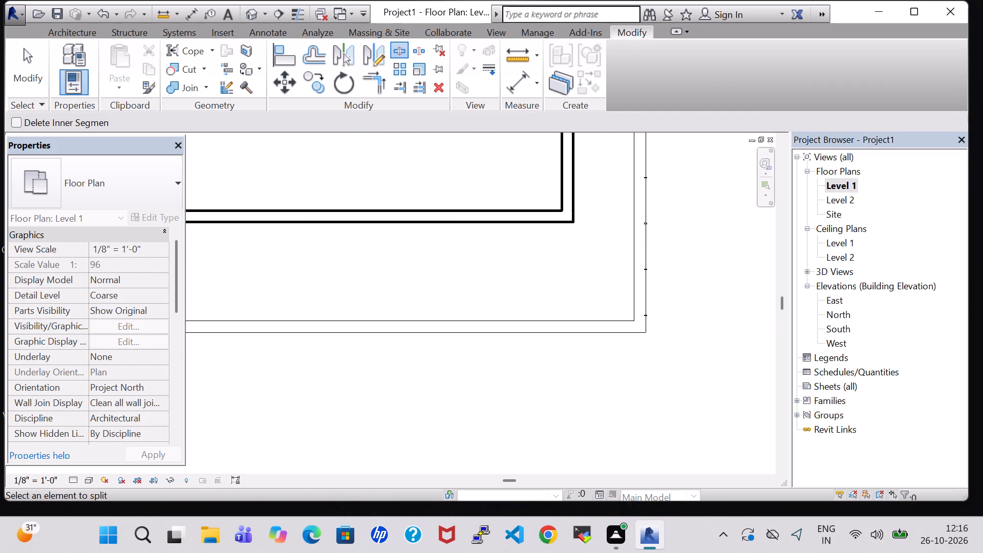
pyautogui.scroll(4, 635, 354)
pyautogui.click(632, 289)
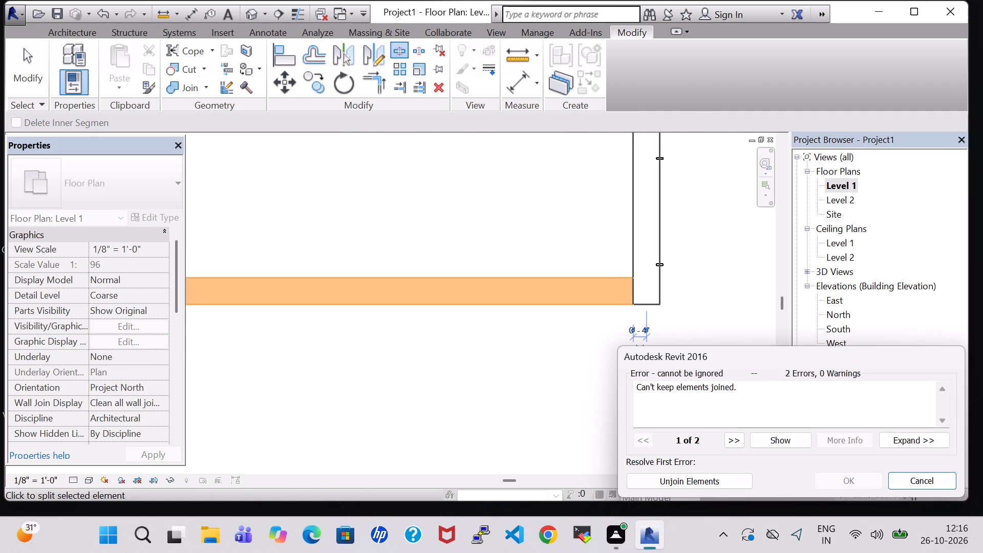
pyautogui.click(910, 477)
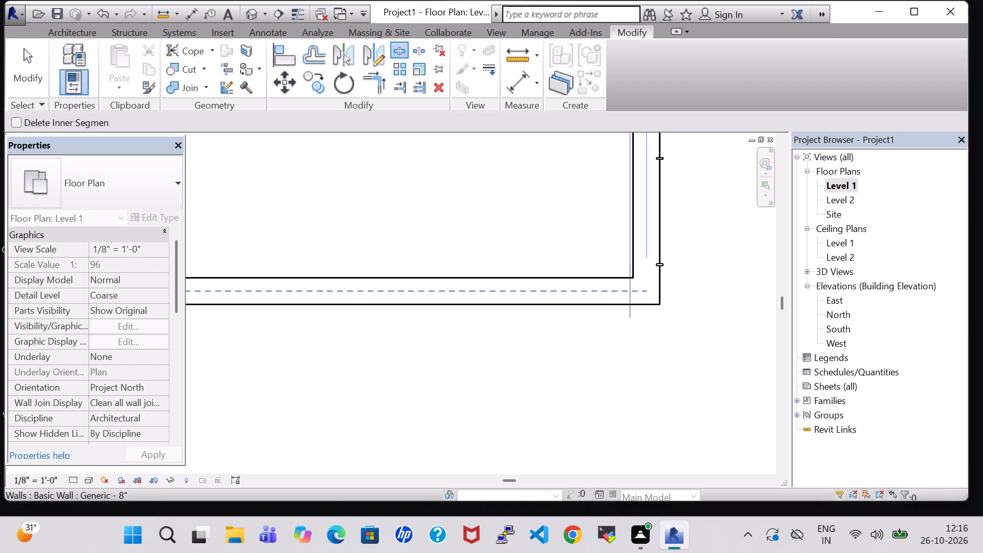
pyautogui.click(629, 292)
pyautogui.press('Escape')
pyautogui.press('Escape')
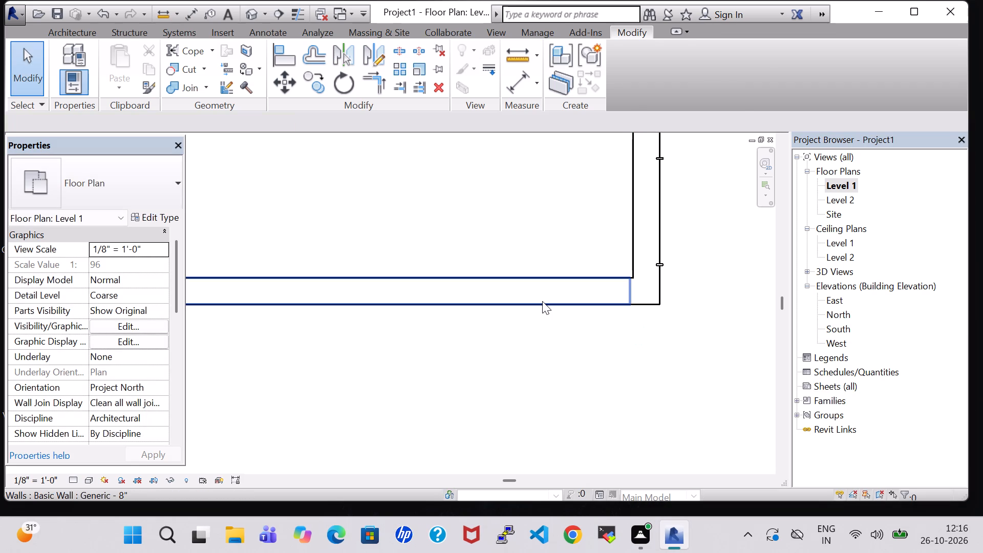
# Delete the south outer wall segment between the railing's end and the southeast corner.
pyautogui.click(542, 301)
pyautogui.press('Delete')
# Draw a room separation line along the south opening's outer edge, from the railing's east end to the southeast corner wall stub.
pyautogui.scroll(-9, 486, 301)
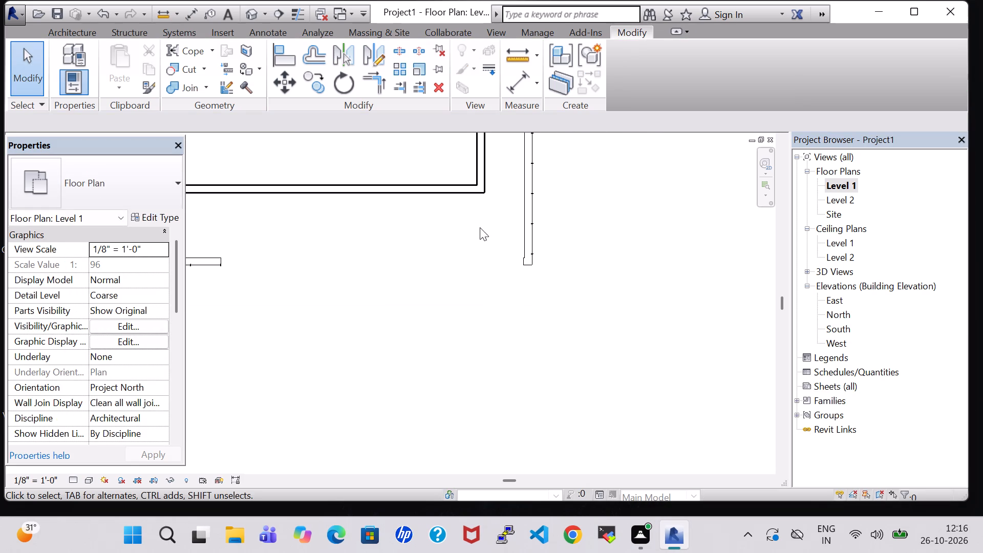
pyautogui.click(67, 34)
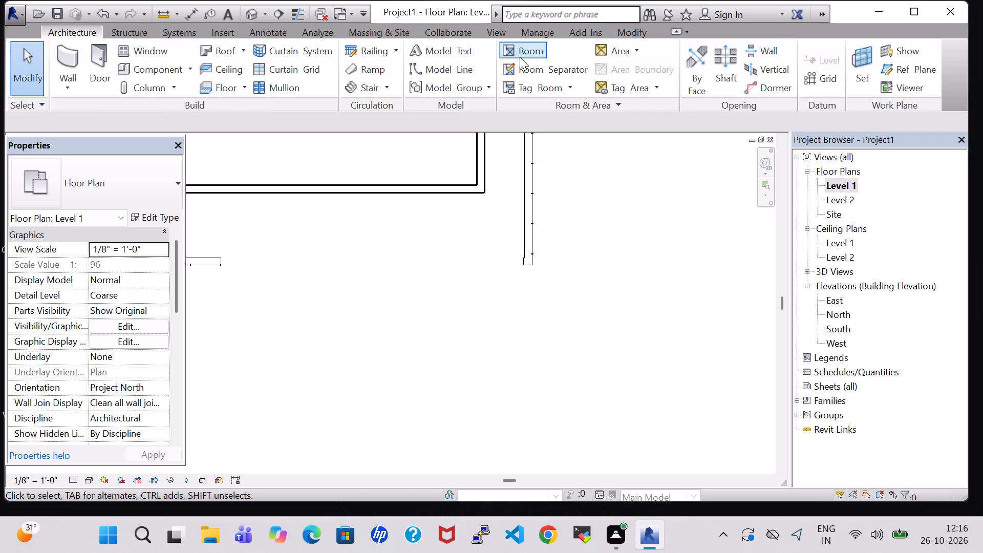
pyautogui.click(540, 65)
pyautogui.scroll(5, 229, 256)
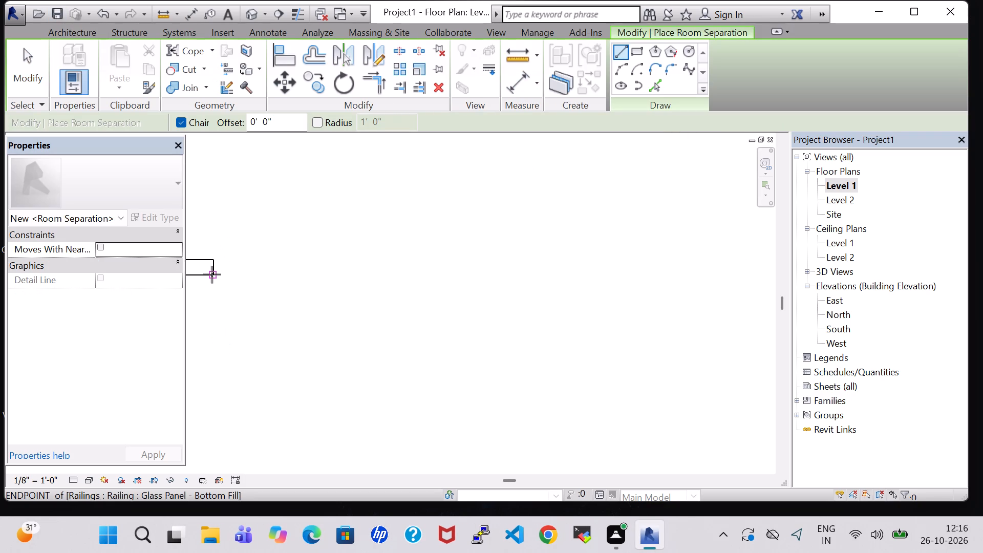
pyautogui.click(212, 274)
pyautogui.moveTo(623, 278); pyautogui.dragTo(408, 287, button='middle')
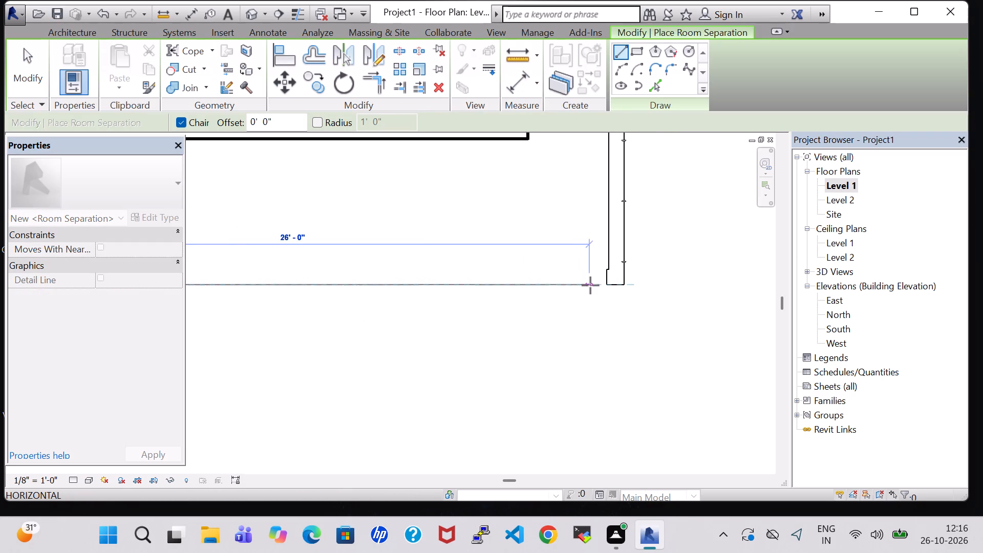
pyautogui.scroll(5, 600, 285)
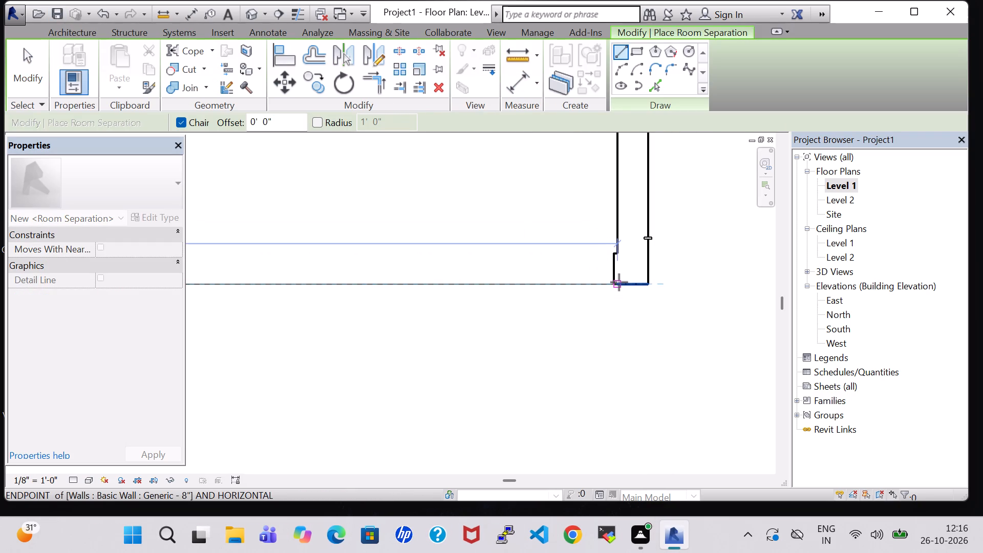
pyautogui.click(617, 282)
pyautogui.scroll(-2, 496, 341)
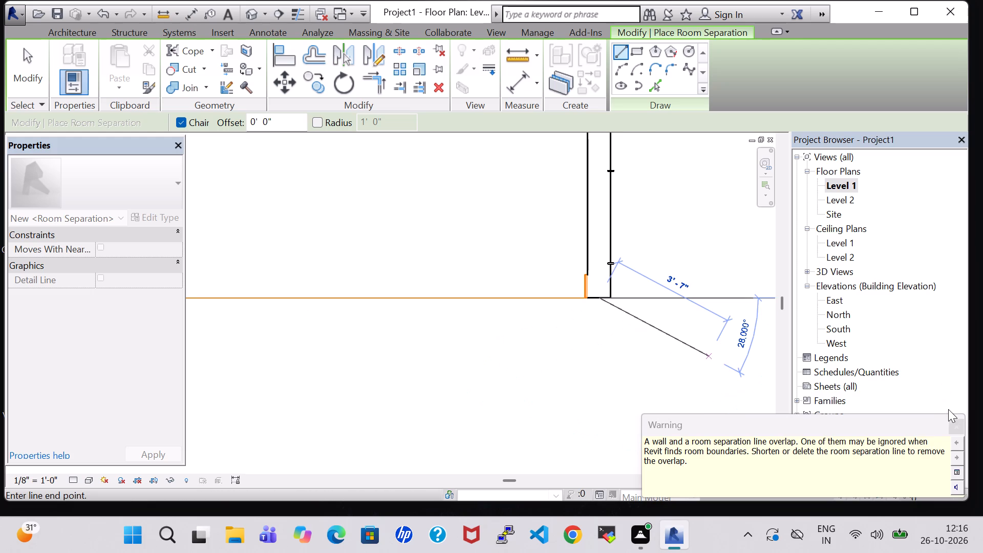
pyautogui.click(958, 426)
pyautogui.scroll(-5, 403, 364)
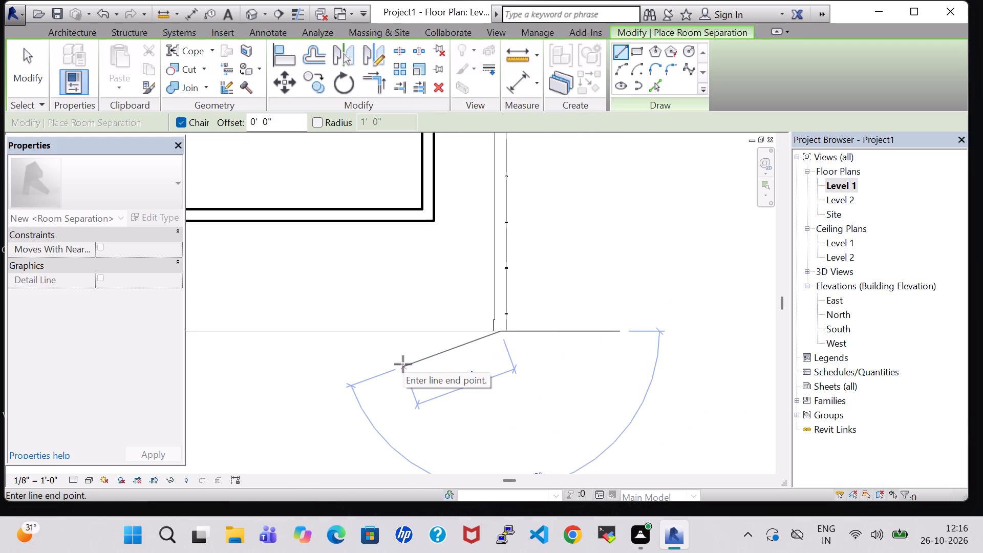
pyautogui.scroll(-6, 325, 341)
pyautogui.moveTo(325, 339); pyautogui.dragTo(496, 336, button='middle')
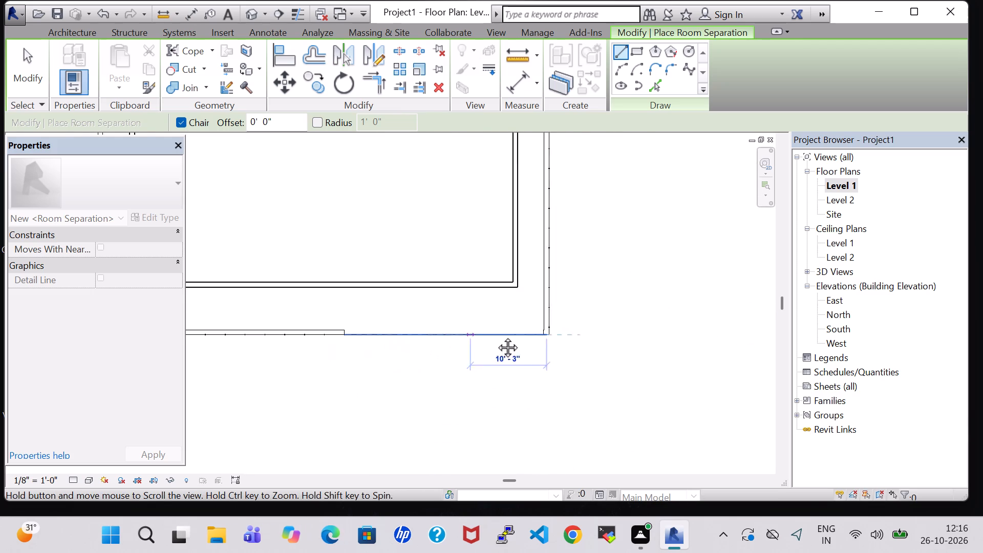
pyautogui.moveTo(496, 336); pyautogui.dragTo(522, 336, button='middle')
pyautogui.scroll(-4, 457, 360)
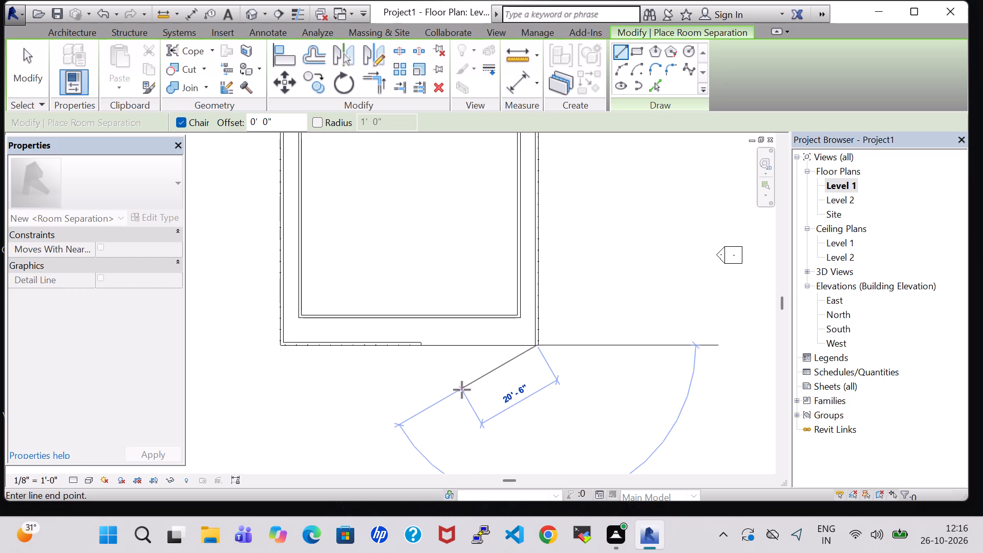
pyautogui.press('Escape')
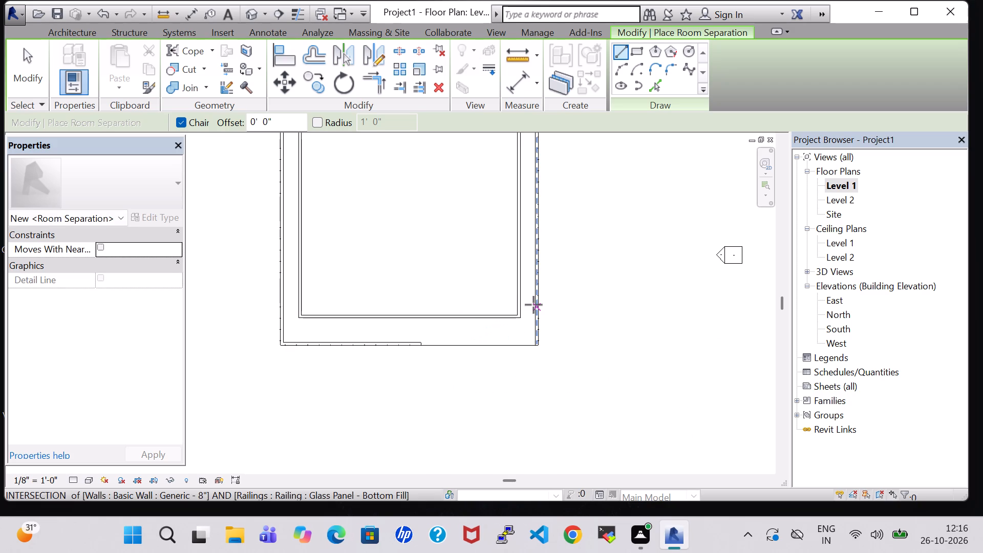
pyautogui.moveTo(391, 243); pyautogui.dragTo(405, 273, button='middle')
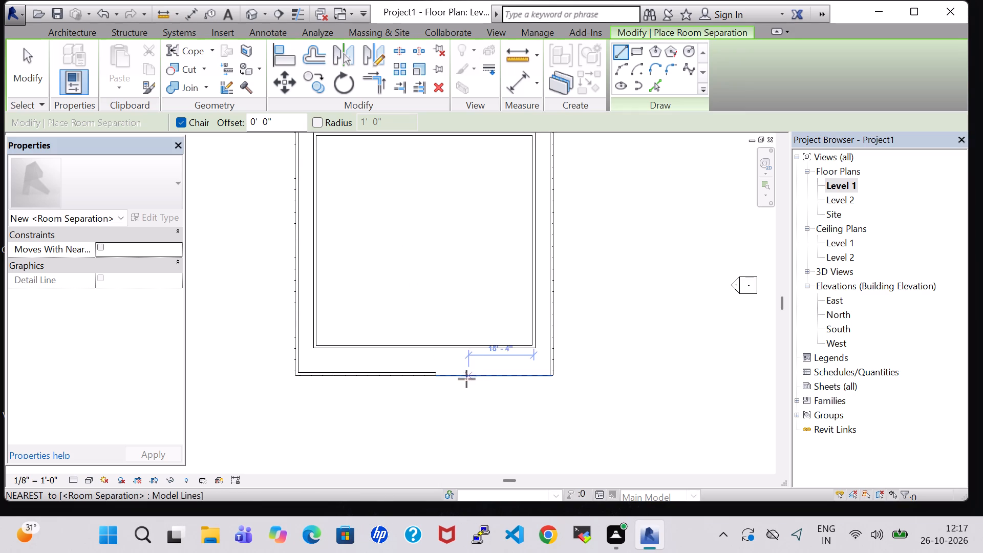
pyautogui.press('Escape')
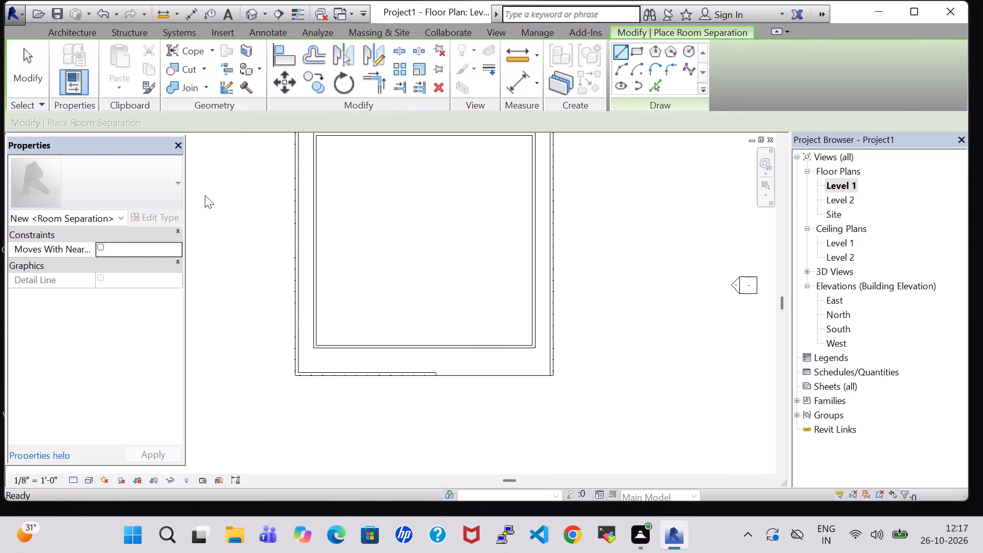
pyautogui.press('Escape')
# Draw a 10' 0" high Generic - 8" wall about 10' 6" long, extending the remaining south outer wall eastward into the opening.
pyautogui.click(73, 57)
pyautogui.scroll(5, 426, 333)
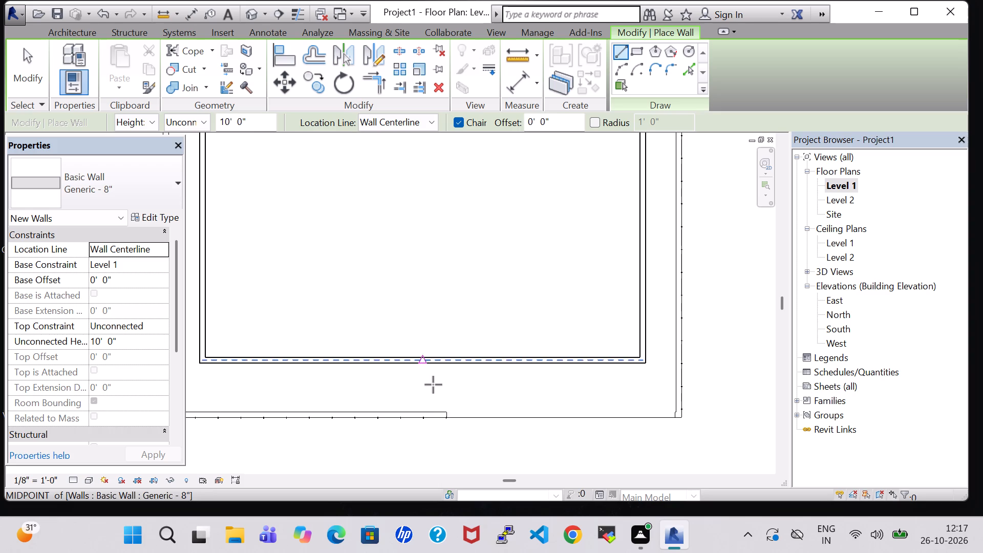
pyautogui.click(444, 414)
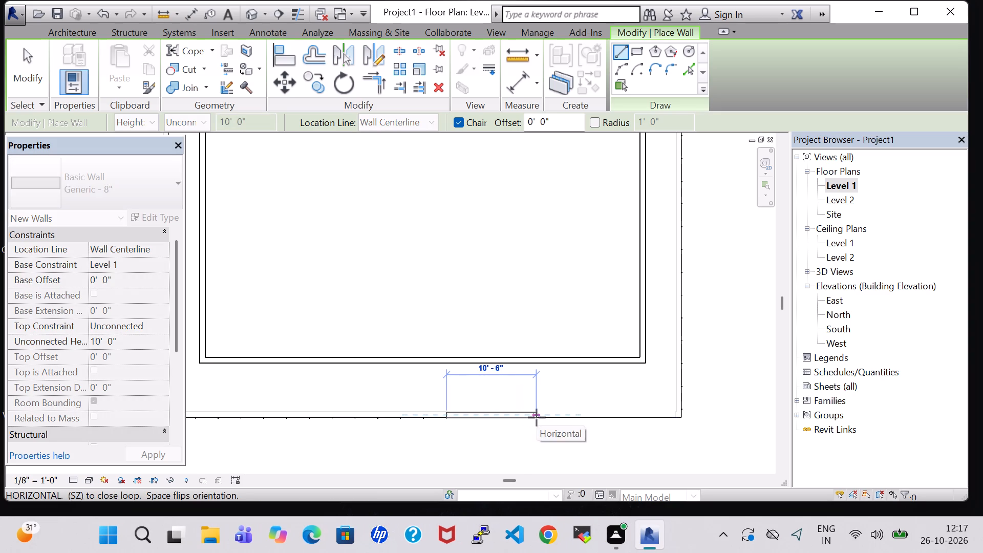
pyautogui.click(537, 417)
pyautogui.click(949, 426)
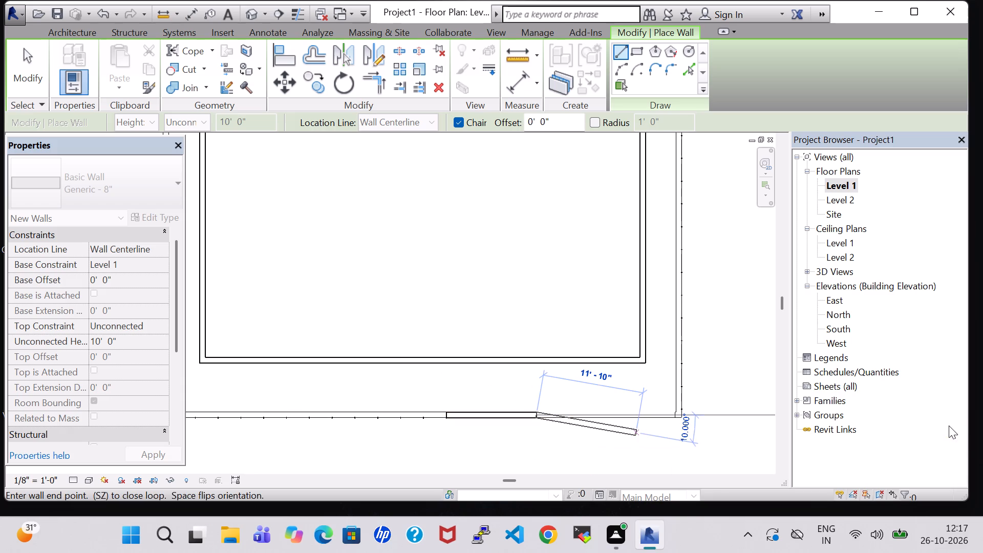
pyautogui.press('Escape')
pyautogui.press('Escape')
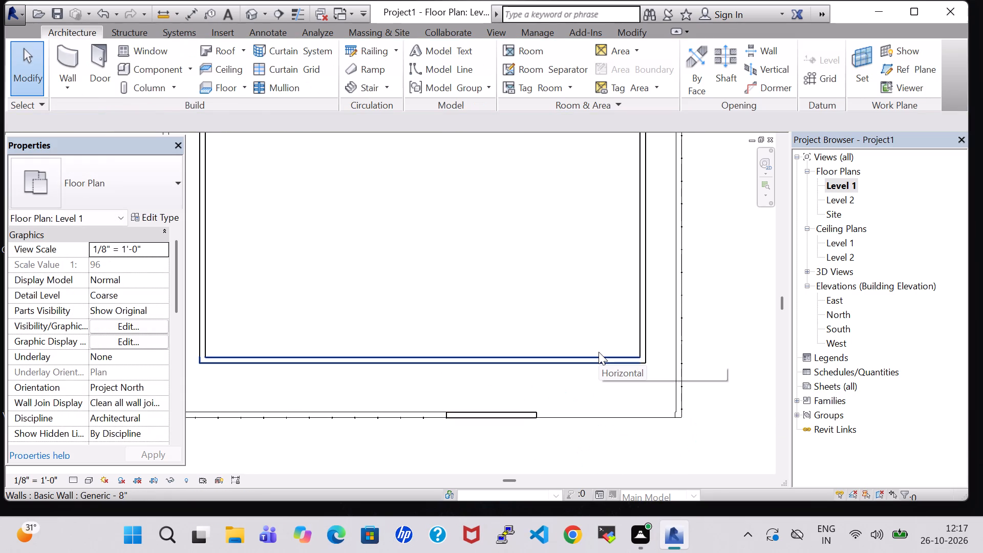
# Set the unconnected height of the new south wall segment to 4' 0".
pyautogui.click(532, 416)
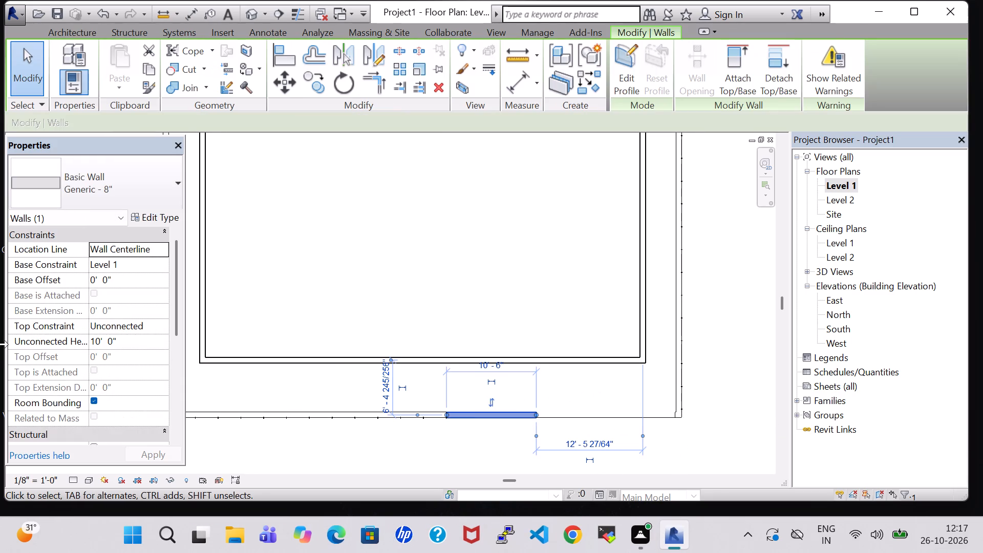
pyautogui.click(102, 341)
pyautogui.press('BackSpace')
pyautogui.press('BackSpace')
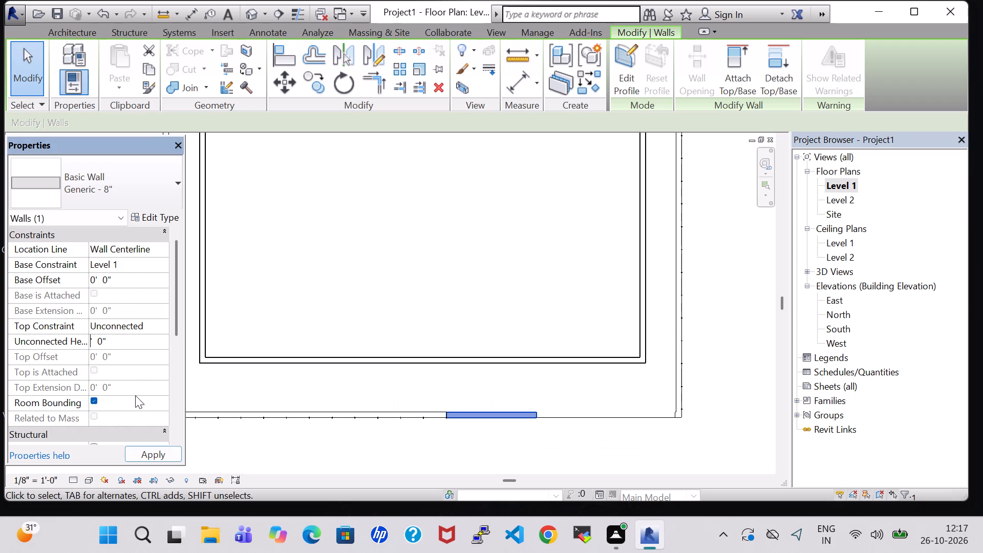
pyautogui.press('4')
pyautogui.press('Return')
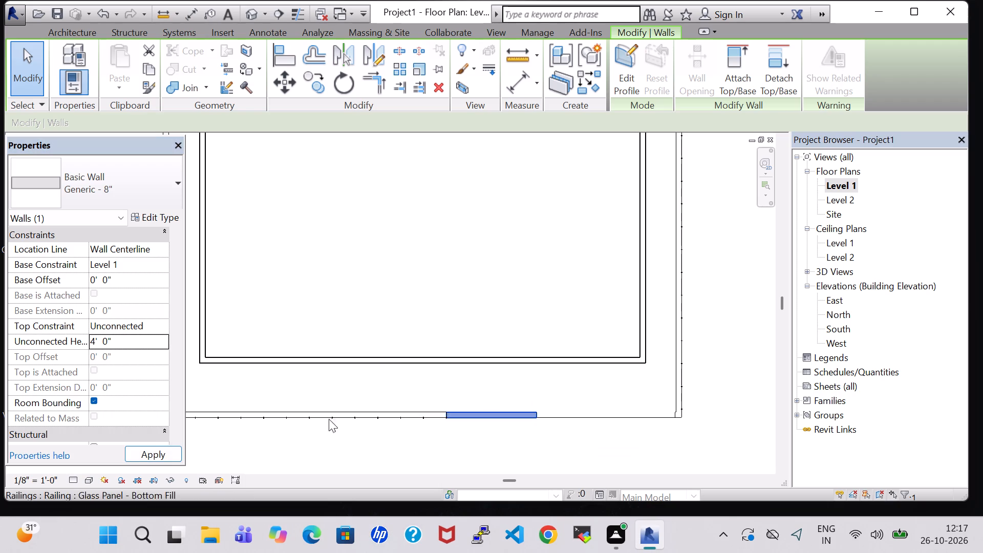
pyautogui.click(488, 440)
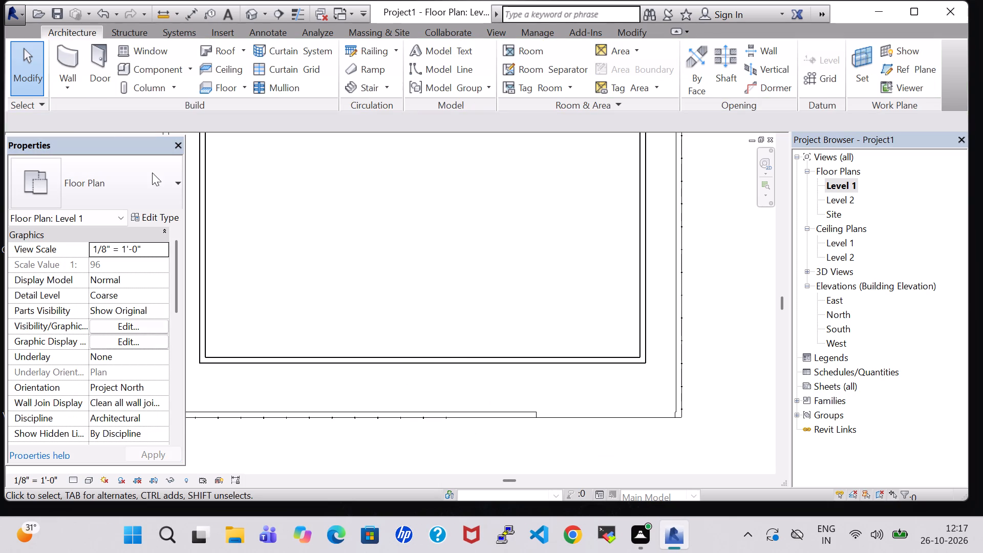
# Extend the south Glass Panel - Bottom Fill railing's path about 9' 5" eastward to the outer wall's end.
pyautogui.doubleClick(375, 417)
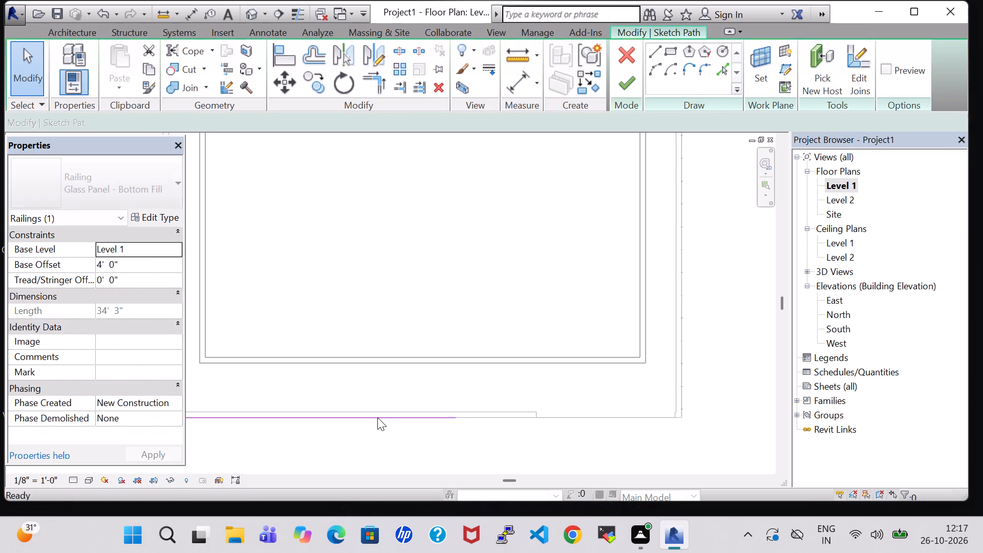
pyautogui.scroll(8, 465, 430)
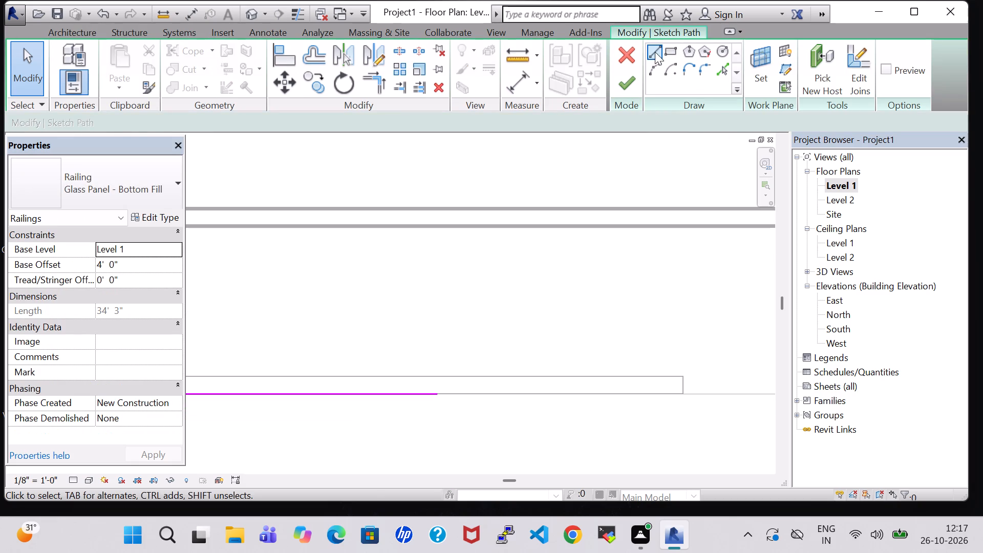
pyautogui.click(655, 52)
pyautogui.scroll(9, 488, 424)
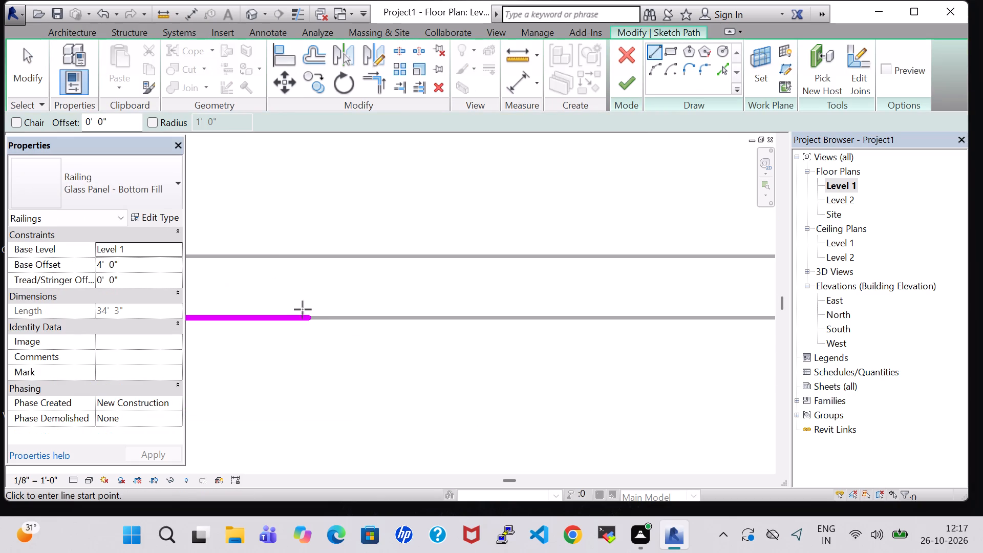
pyautogui.click(308, 317)
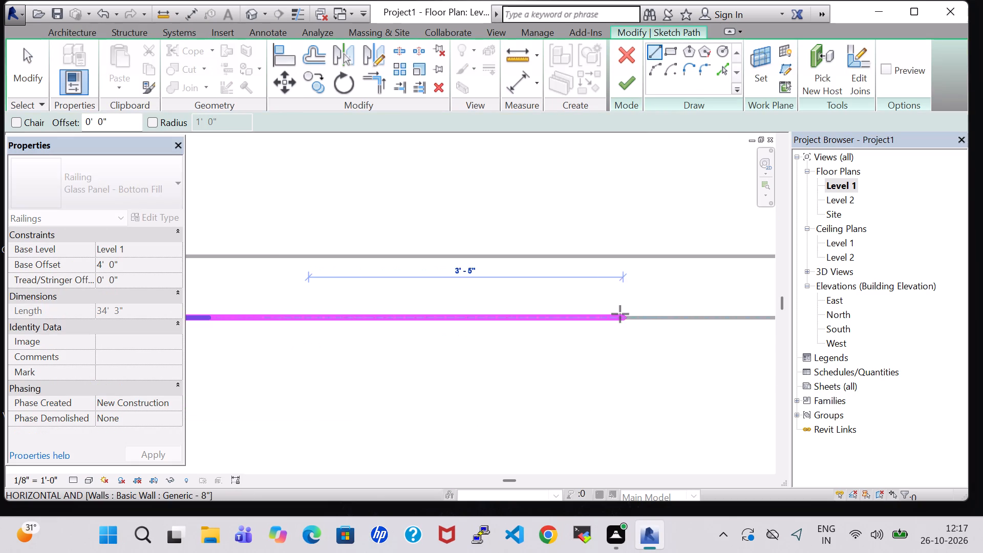
pyautogui.scroll(-5, 620, 314)
pyautogui.moveTo(620, 314); pyautogui.dragTo(487, 323, button='middle')
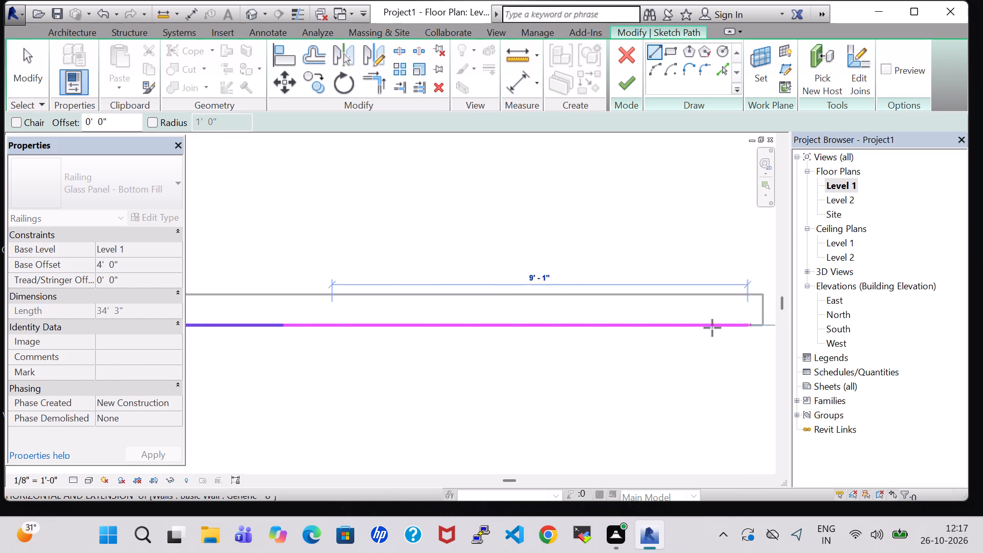
pyautogui.moveTo(711, 328); pyautogui.dragTo(611, 339, button='middle')
pyautogui.scroll(5, 650, 336)
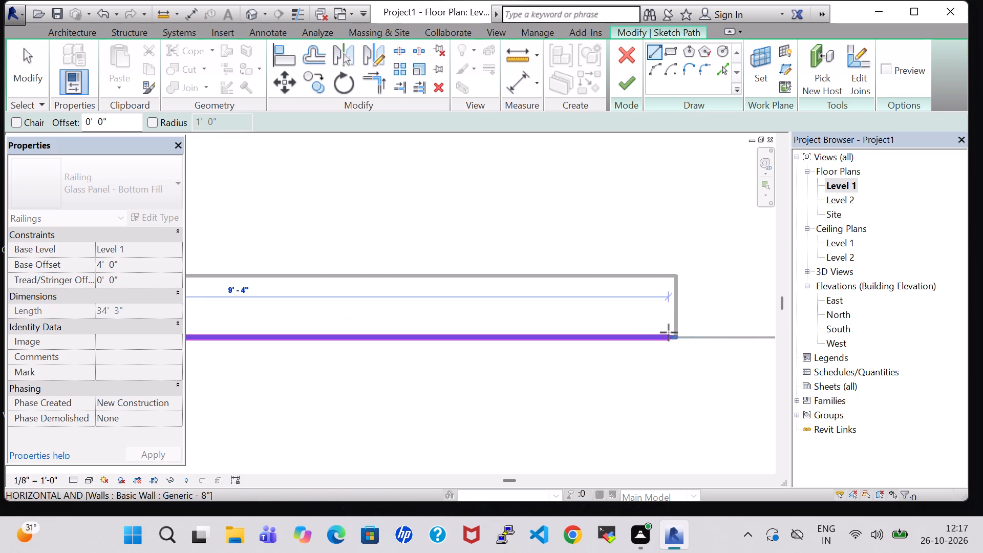
pyautogui.click(677, 337)
pyautogui.click(625, 81)
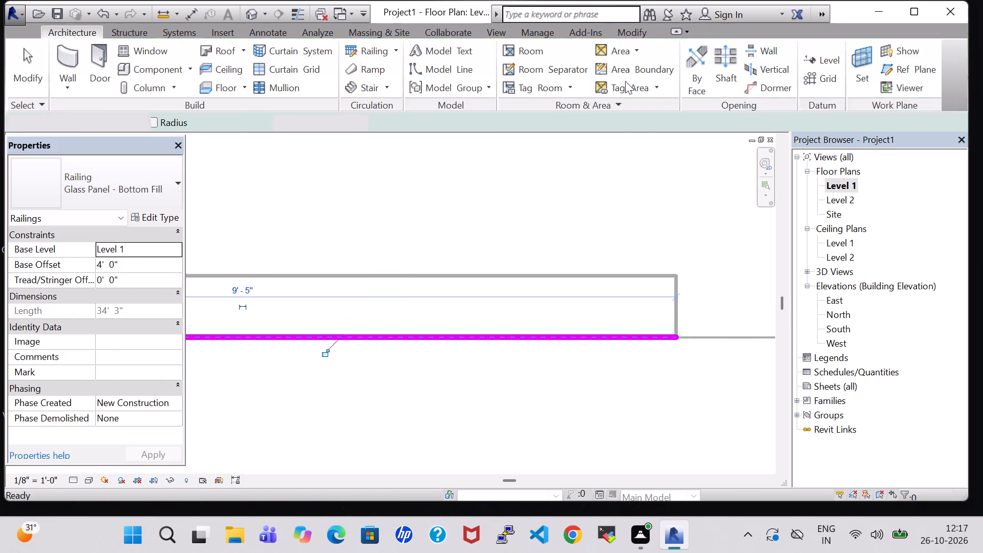
pyautogui.scroll(-9, 608, 364)
pyautogui.click(584, 424)
# Draw a 10' 0" high Generic - 8" partition between the south and north inner walls, in line with the south outer wall's east end.
pyautogui.scroll(-6, 617, 297)
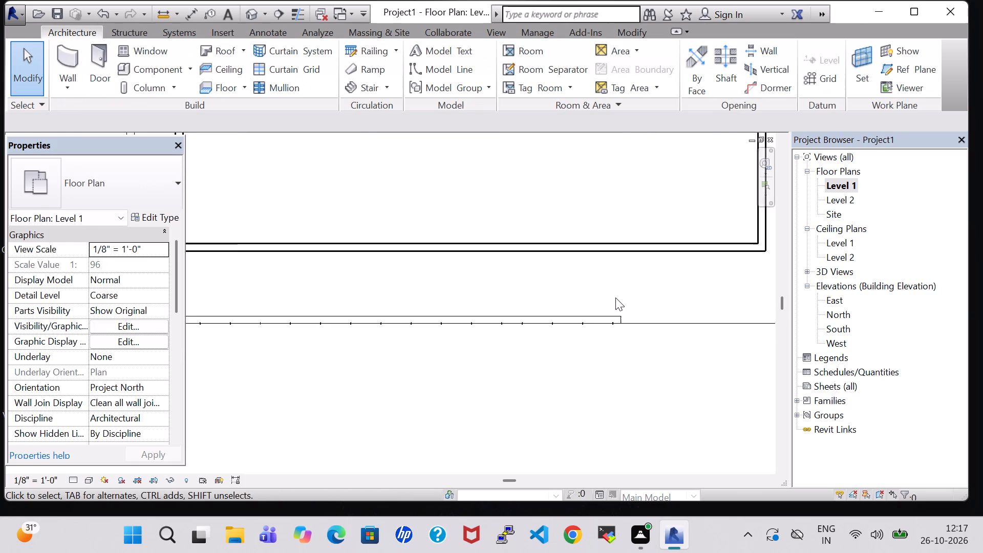
pyautogui.scroll(-4, 615, 297)
pyautogui.moveTo(646, 355); pyautogui.dragTo(606, 392, button='middle')
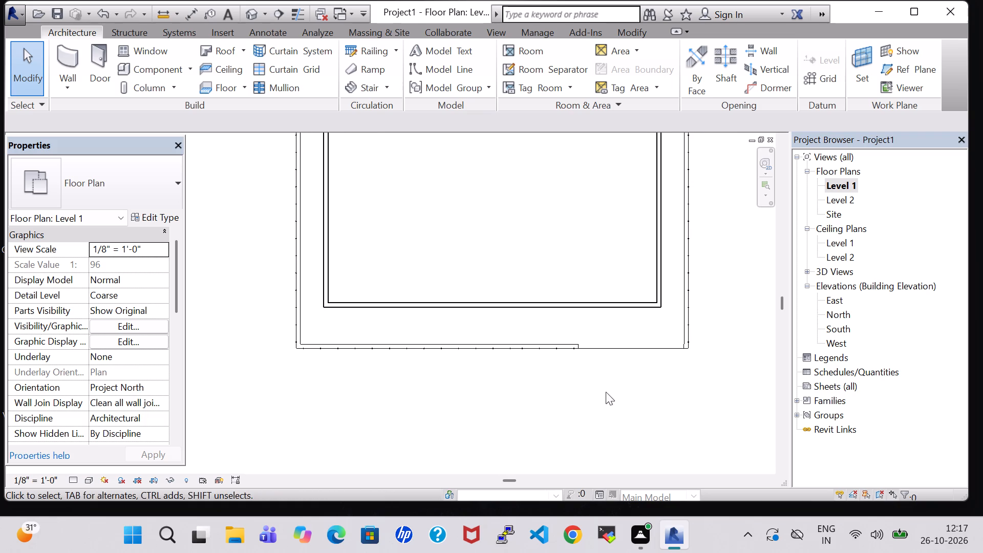
pyautogui.click(65, 54)
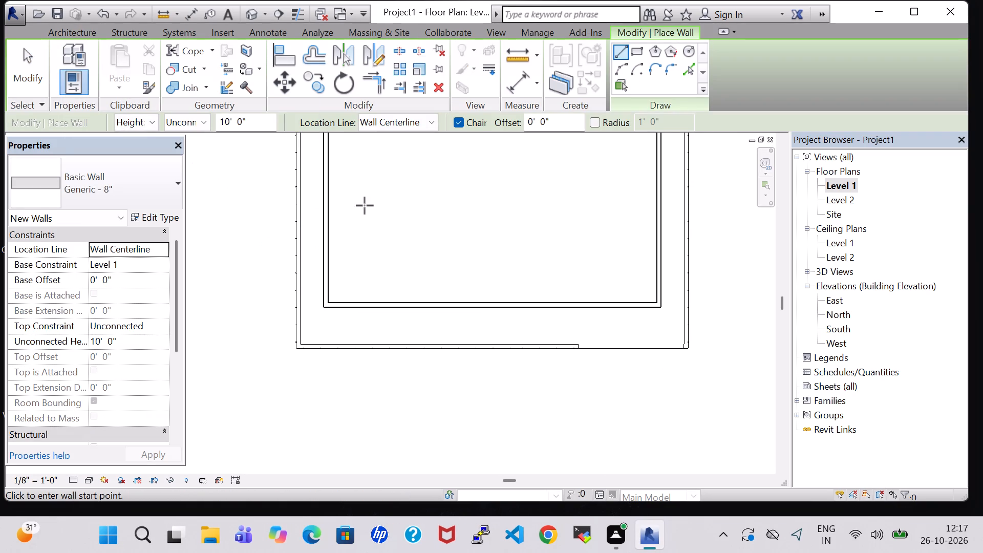
pyautogui.click(578, 301)
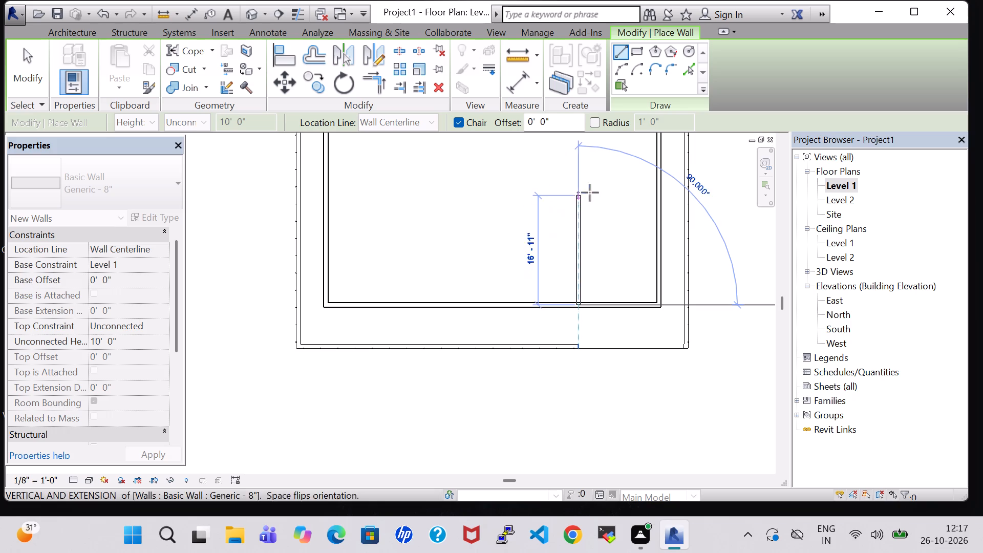
pyautogui.moveTo(581, 167); pyautogui.dragTo(562, 312, button='middle')
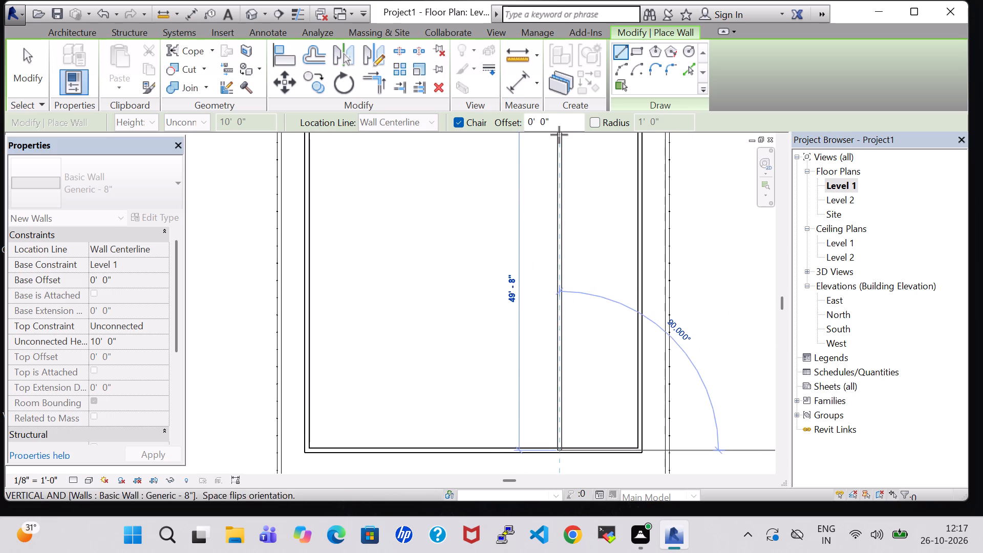
pyautogui.moveTo(549, 209); pyautogui.dragTo(556, 268, button='middle')
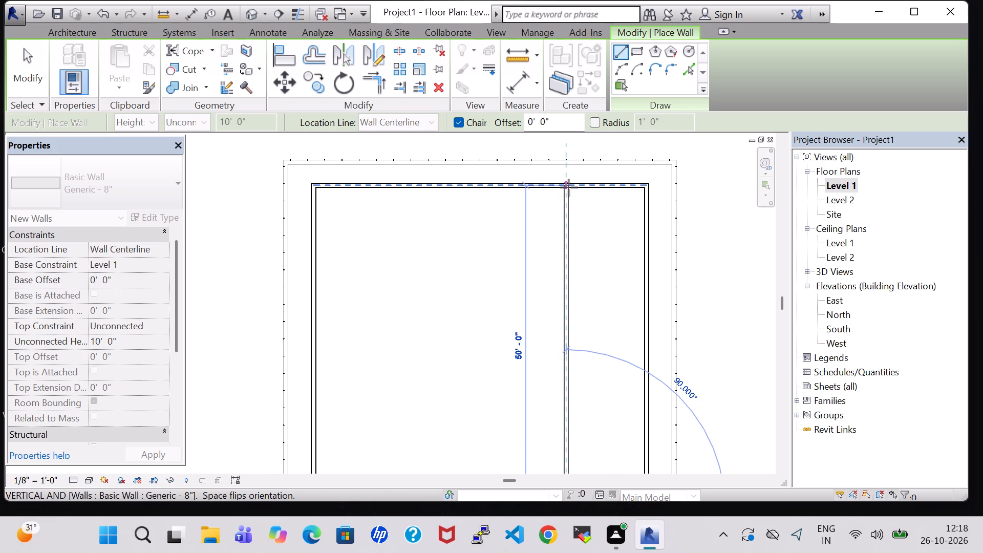
pyautogui.click(569, 187)
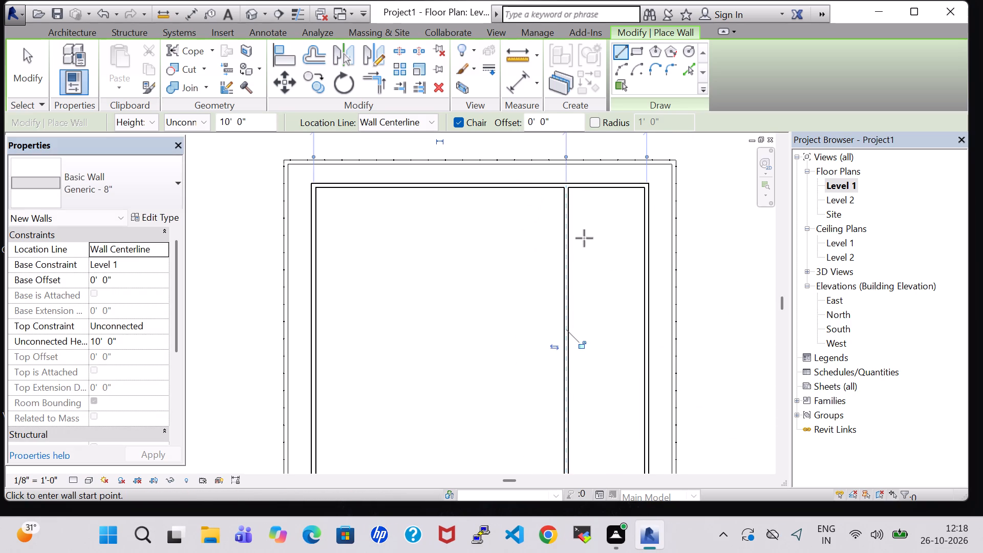
pyautogui.scroll(-3, 626, 382)
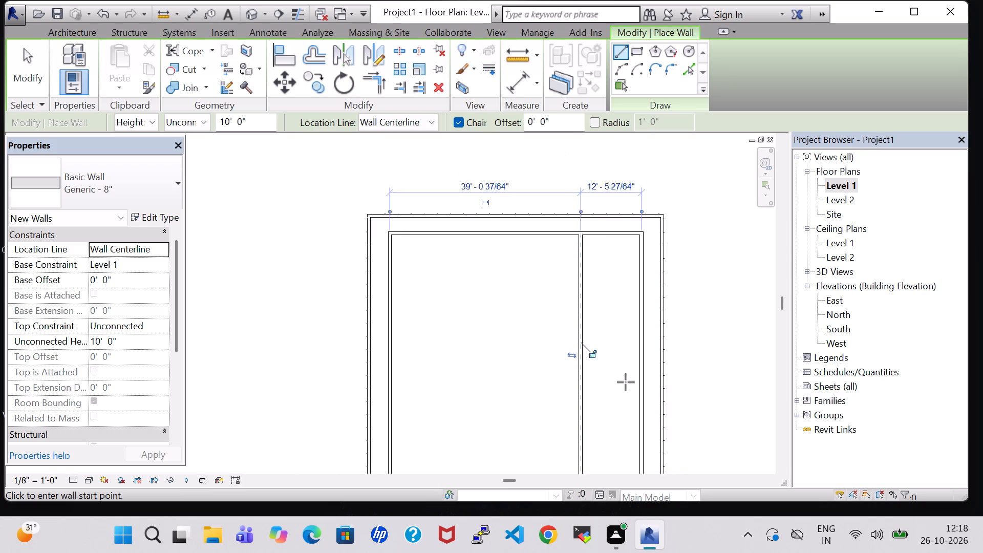
pyautogui.press('Escape')
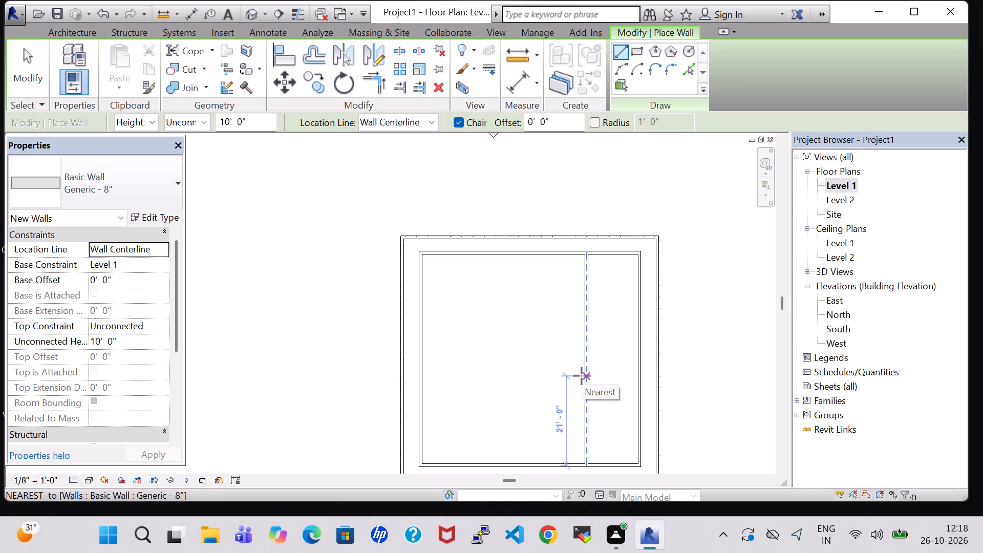
# Draw a Generic - 8" cross wall from the east to the west inner wall, about 21' 5" south of the north inner wall.
pyautogui.click(642, 344)
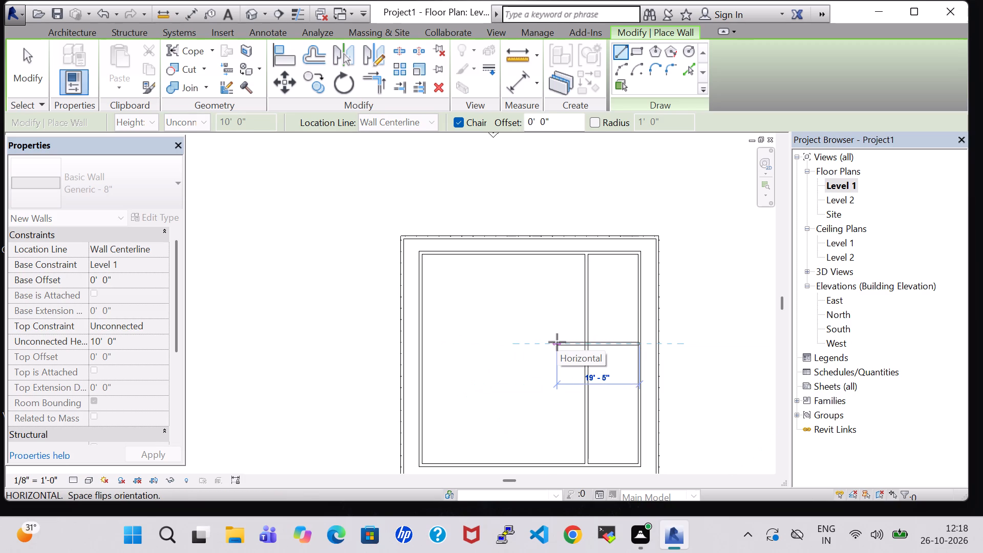
pyautogui.click(421, 348)
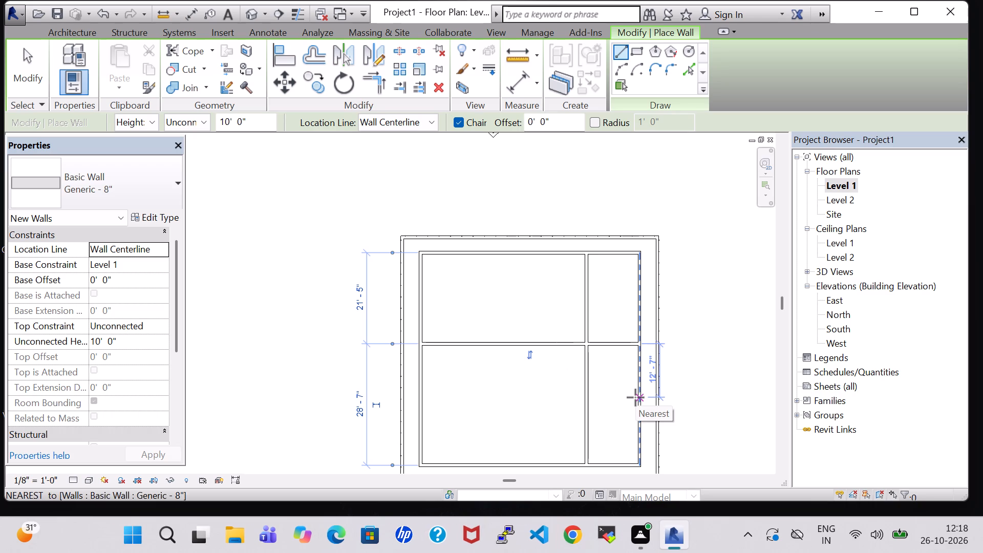
pyautogui.press('`')
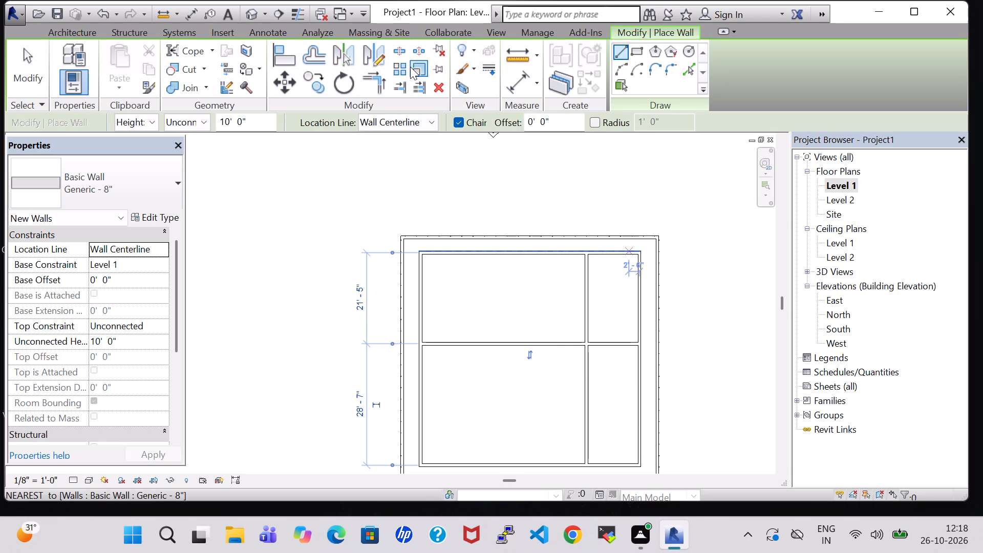
pyautogui.press('`')
# Split the east inner wall just below its junction with the cross wall.
pyautogui.click(400, 56)
pyautogui.scroll(7, 631, 351)
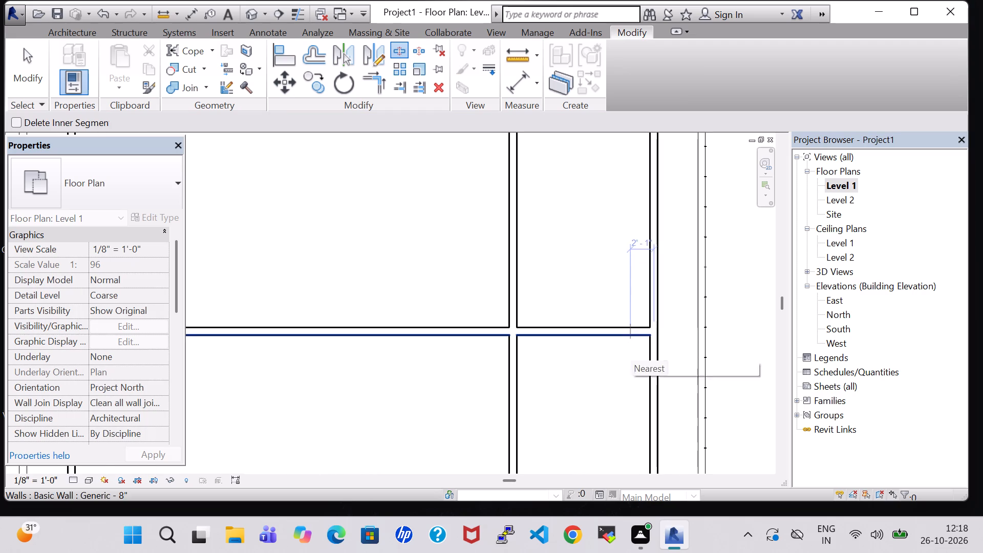
pyautogui.moveTo(627, 353); pyautogui.dragTo(620, 352, button='middle')
pyautogui.scroll(3, 627, 350)
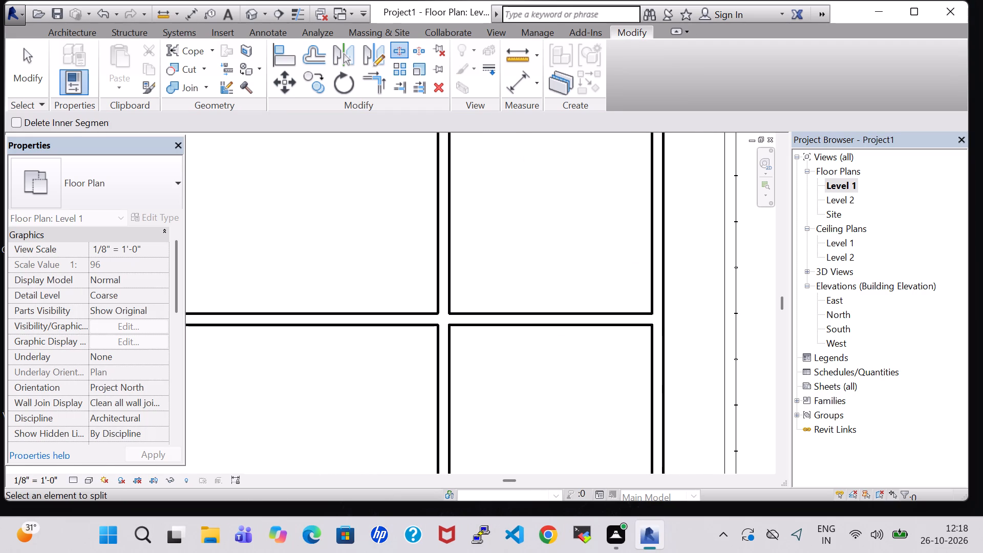
pyautogui.scroll(2, 661, 328)
pyautogui.click(655, 328)
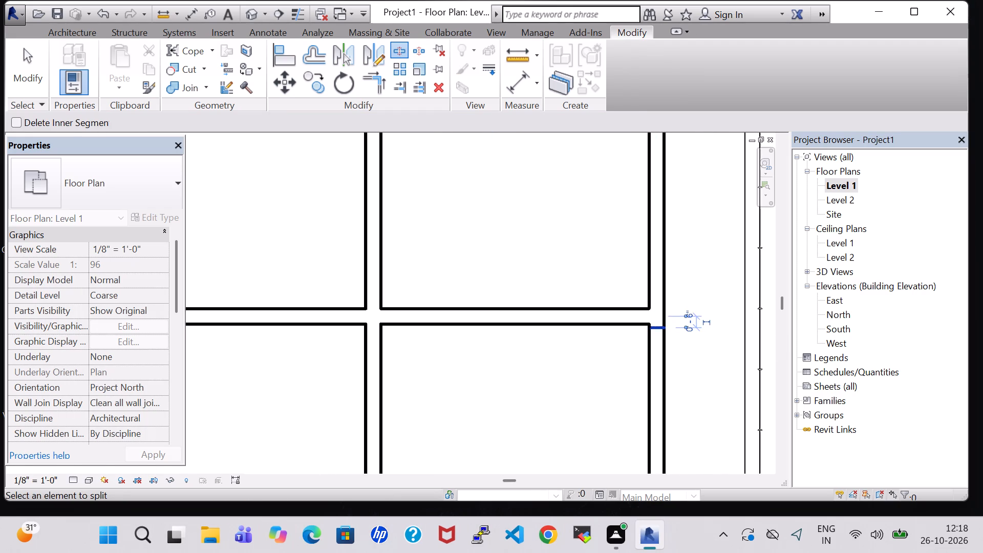
# Split the south inner wall at the east face of the north-south partition.
pyautogui.scroll(-4, 603, 409)
pyautogui.moveTo(603, 409); pyautogui.dragTo(603, 317, button='middle')
pyautogui.scroll(-5, 603, 317)
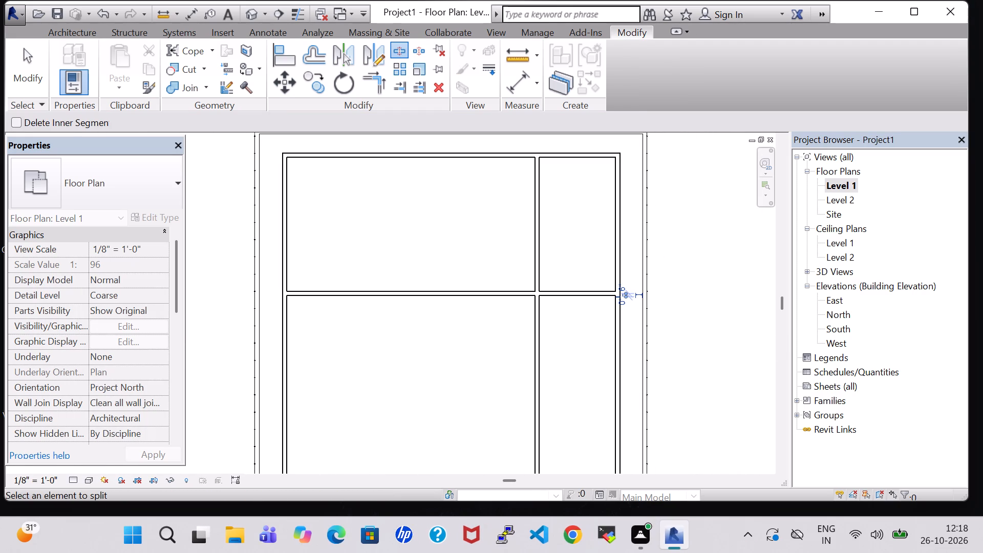
pyautogui.moveTo(586, 396); pyautogui.dragTo(592, 262, button='middle')
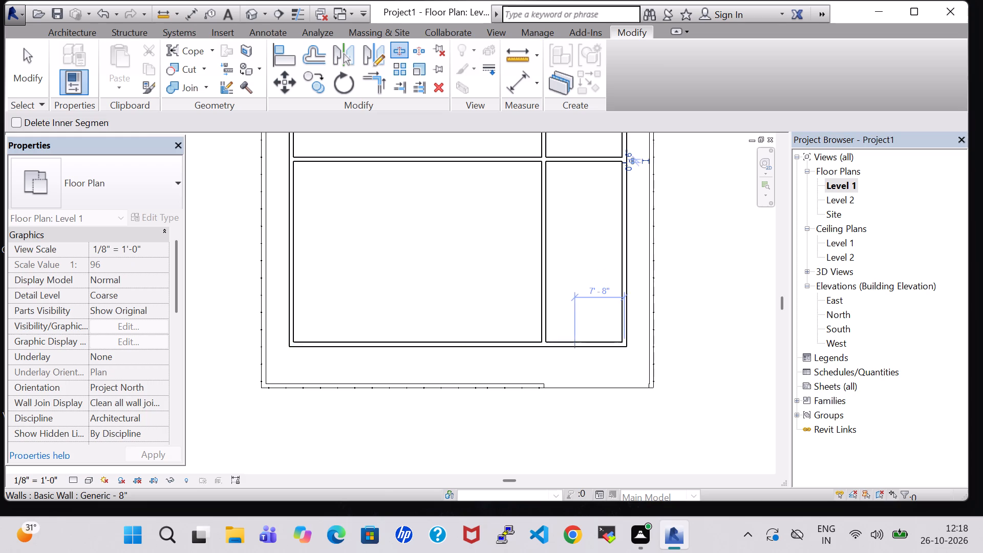
pyautogui.scroll(4, 575, 344)
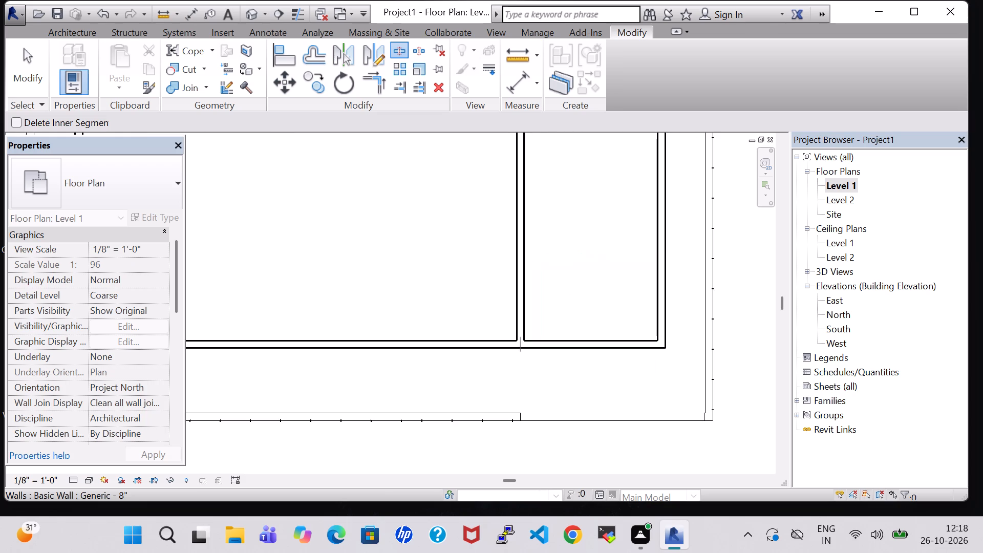
pyautogui.scroll(5, 533, 345)
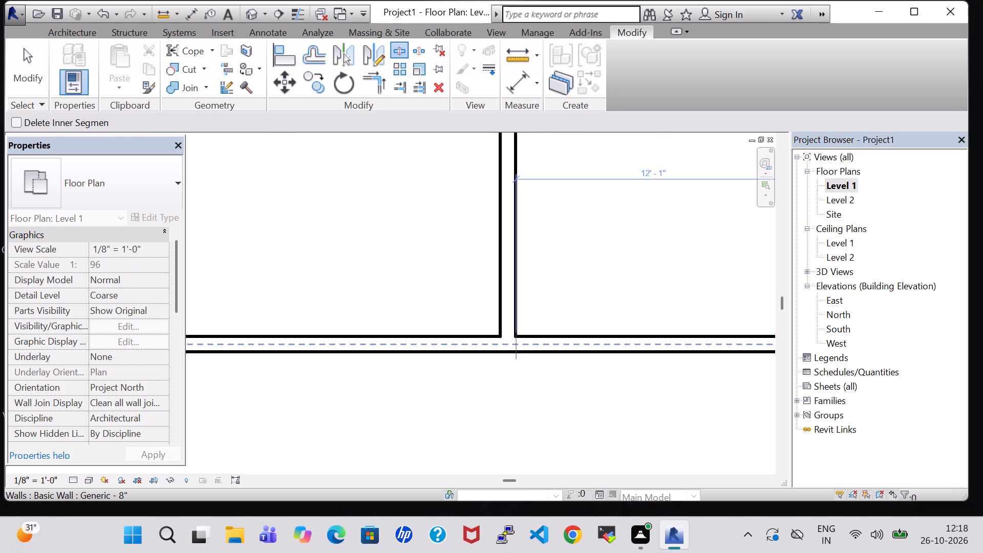
pyautogui.click(518, 346)
pyautogui.scroll(-3, 600, 357)
pyautogui.press('Escape')
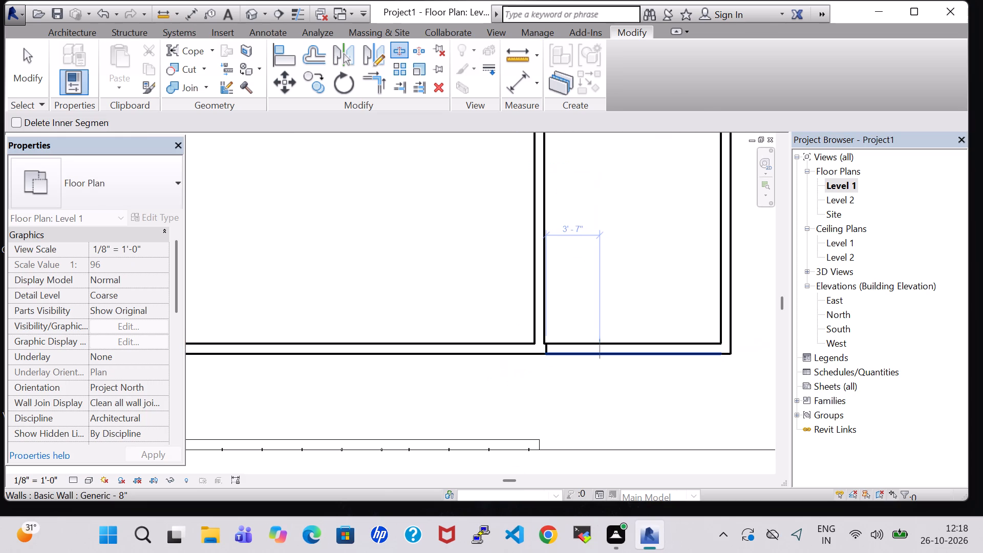
pyautogui.press('Escape')
# Delete the south inner wall segment between the north-south partition and the southeast inner corner.
pyautogui.click(611, 353)
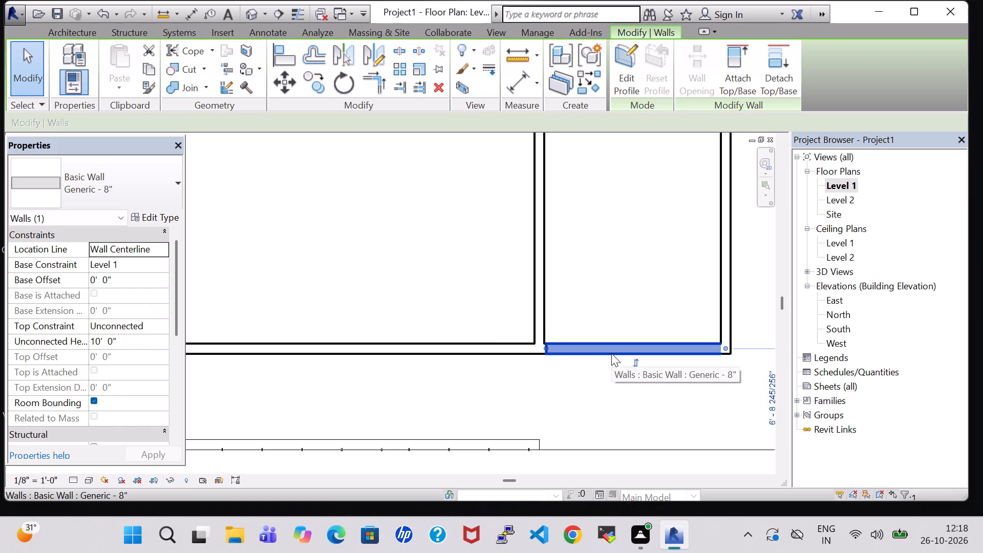
pyautogui.press('Delete')
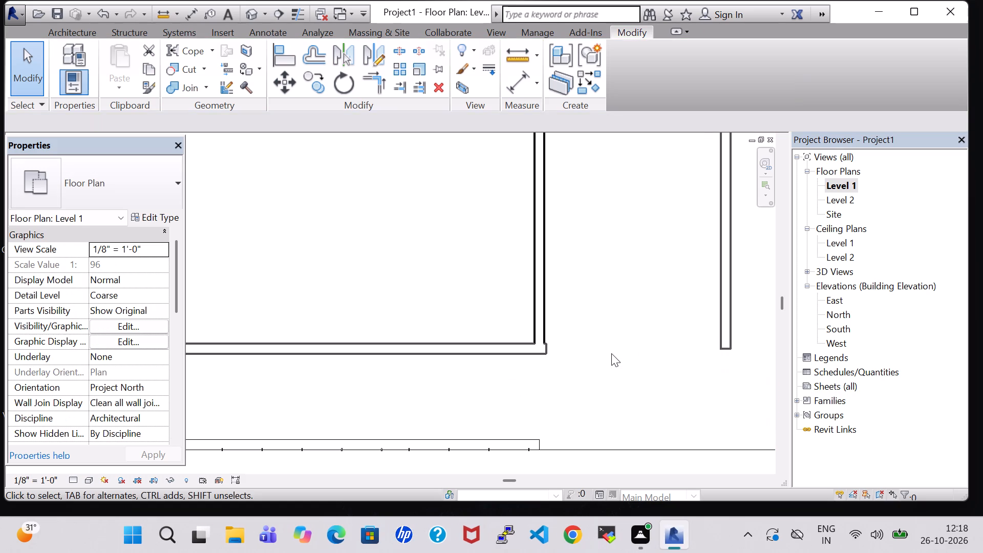
# Nudge the remaining south inner wall slightly west so its east end is flush with the partition.
pyautogui.click(546, 353)
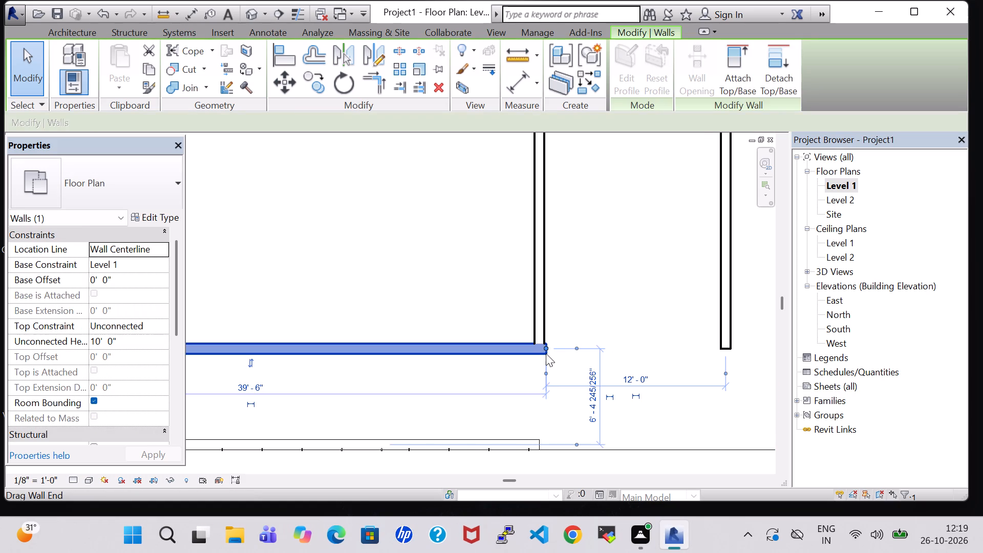
pyautogui.press('Left')
pyautogui.click(674, 372)
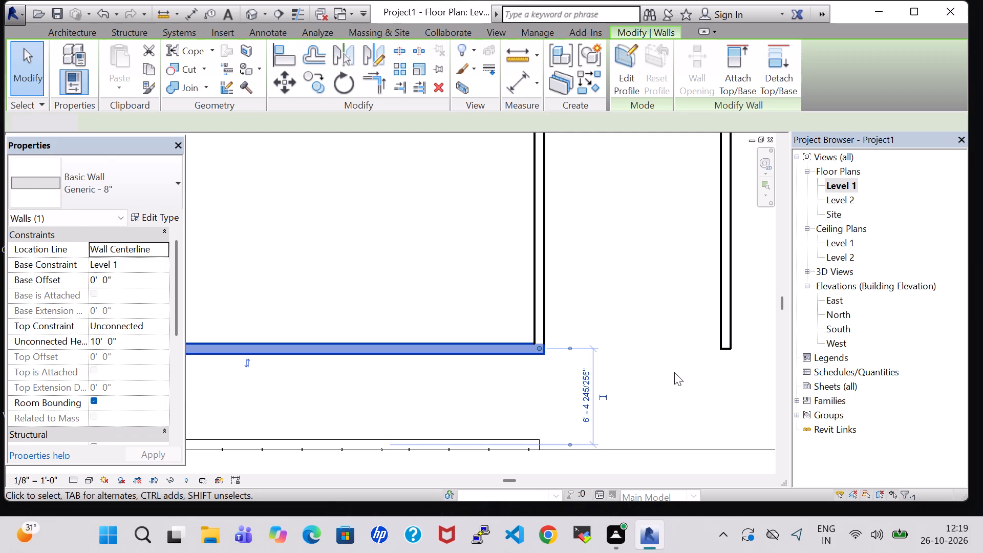
# Delete the east inner wall segment south of the cross wall.
pyautogui.scroll(-3, 674, 373)
pyautogui.moveTo(654, 269); pyautogui.dragTo(597, 410, button='middle')
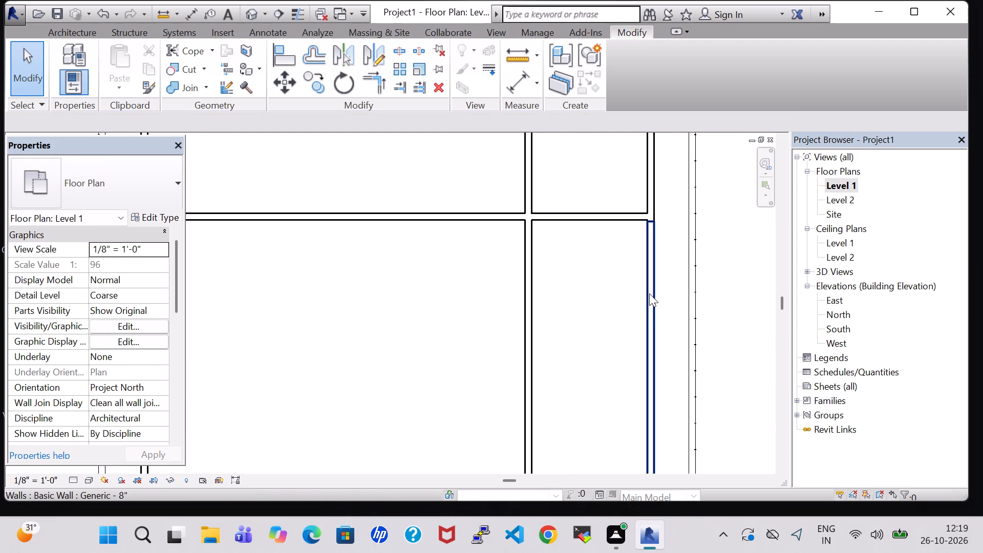
pyautogui.click(649, 293)
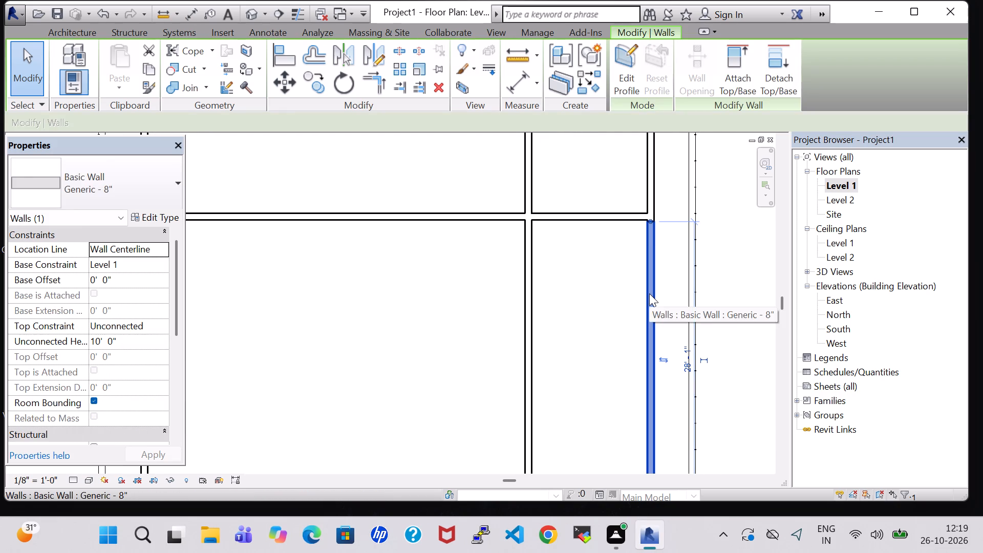
pyautogui.press('Delete')
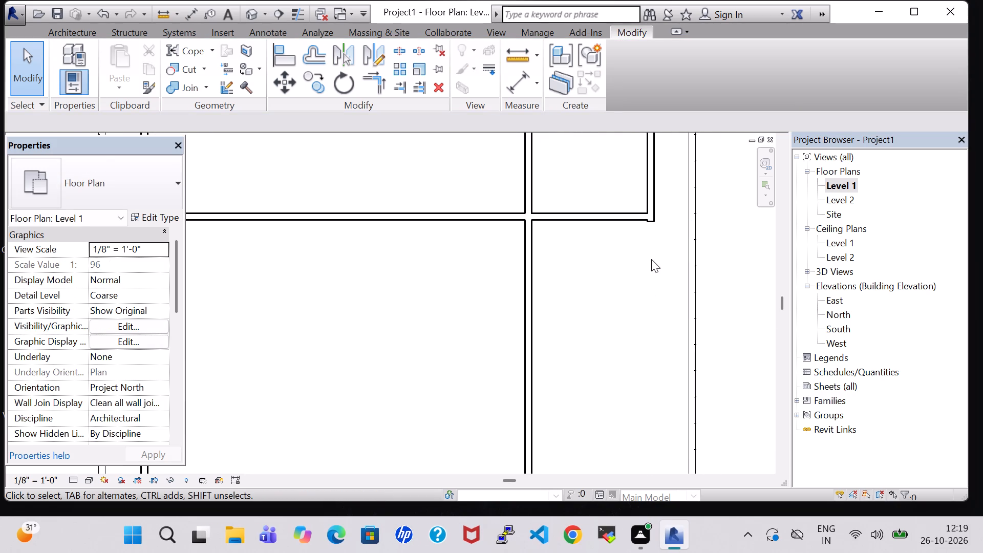
# Nudge the northeast room's east wall slightly north so its south end is flush with the cross wall.
pyautogui.scroll(5, 651, 259)
pyautogui.click(652, 181)
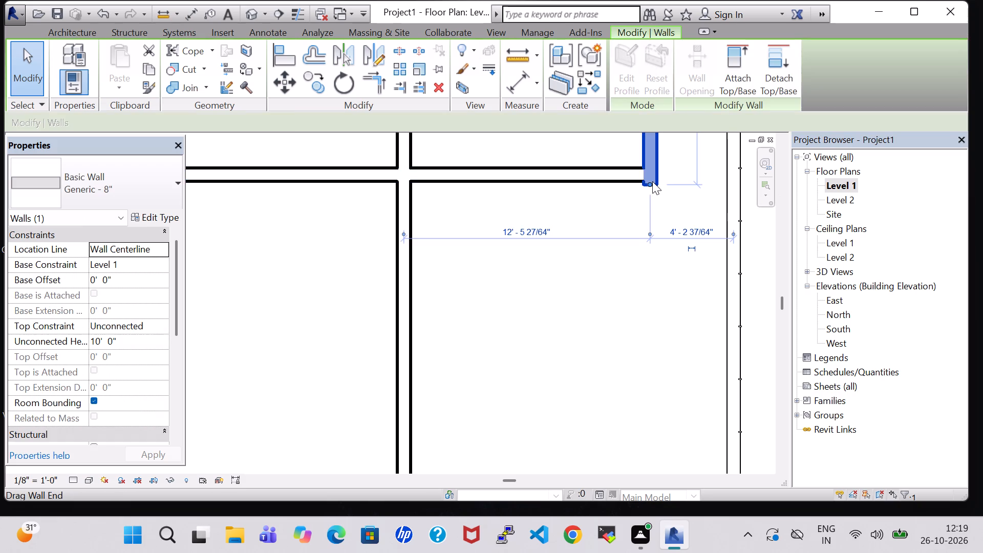
pyautogui.press('Up')
pyautogui.click(254, 290)
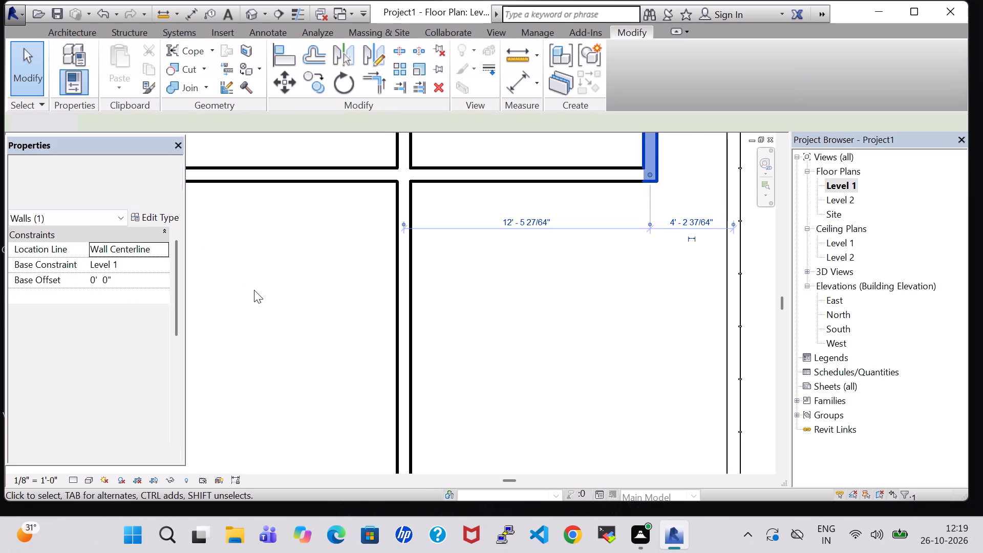
# Draw a horizontal room separation line from the inner building's south outer corner at the partition, east to align with the northeast room's east wall.
pyautogui.scroll(-6, 255, 289)
pyautogui.moveTo(570, 261); pyautogui.dragTo(589, 226, button='middle')
pyautogui.scroll(-1, 593, 219)
pyautogui.moveTo(595, 216); pyautogui.dragTo(605, 204, button='middle')
pyautogui.middleClick(608, 201)
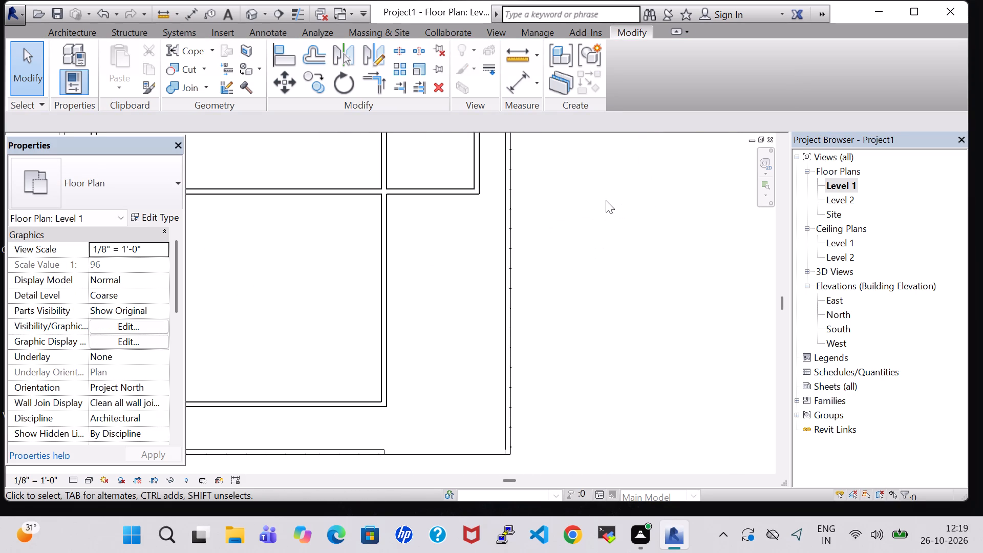
pyautogui.scroll(-3, 606, 200)
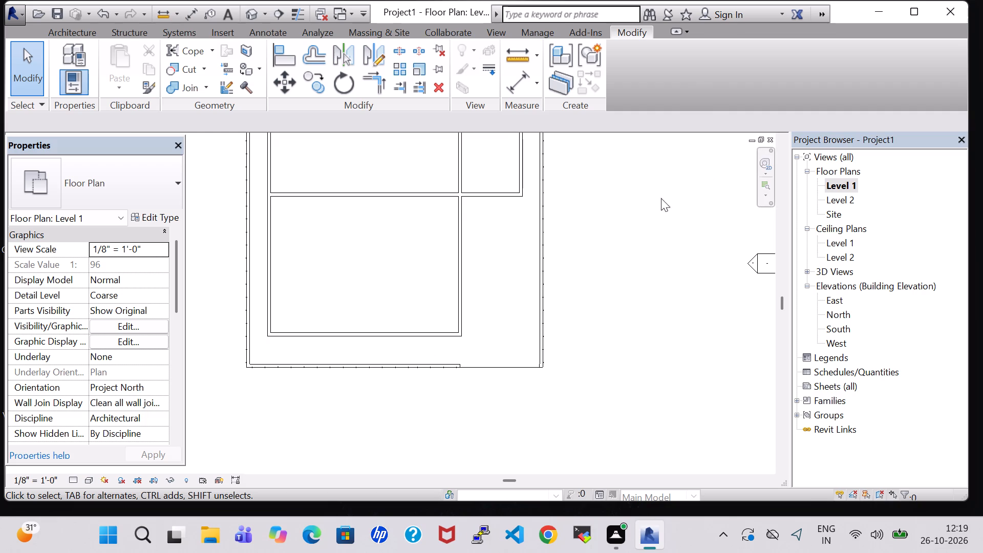
pyautogui.moveTo(615, 195); pyautogui.dragTo(676, 214, button='middle')
pyautogui.click(53, 30)
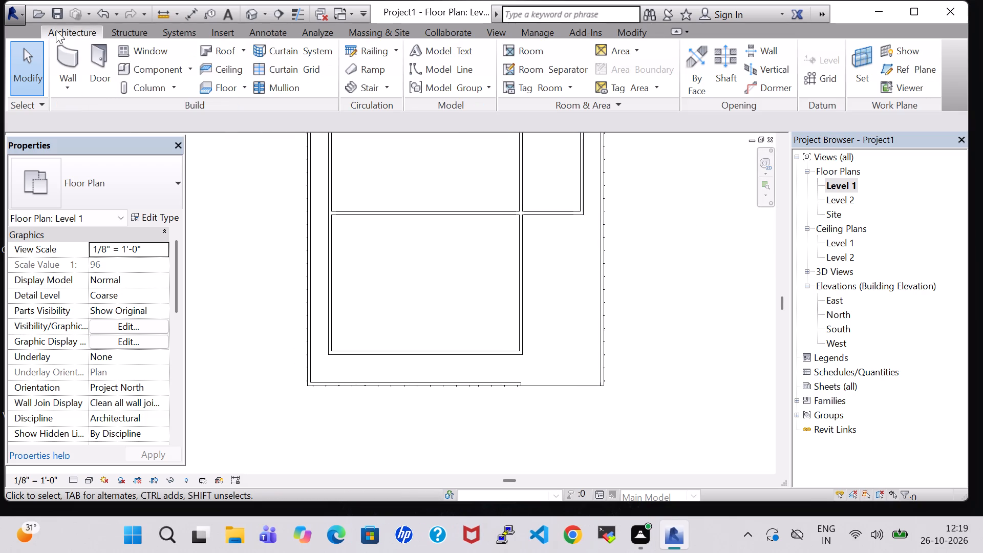
pyautogui.click(539, 71)
pyautogui.scroll(4, 581, 244)
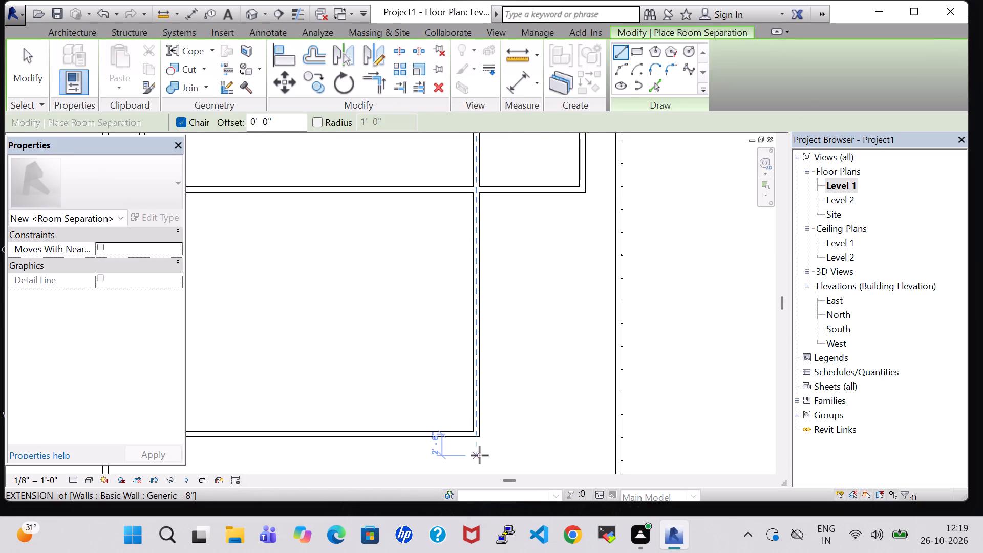
pyautogui.scroll(5, 480, 455)
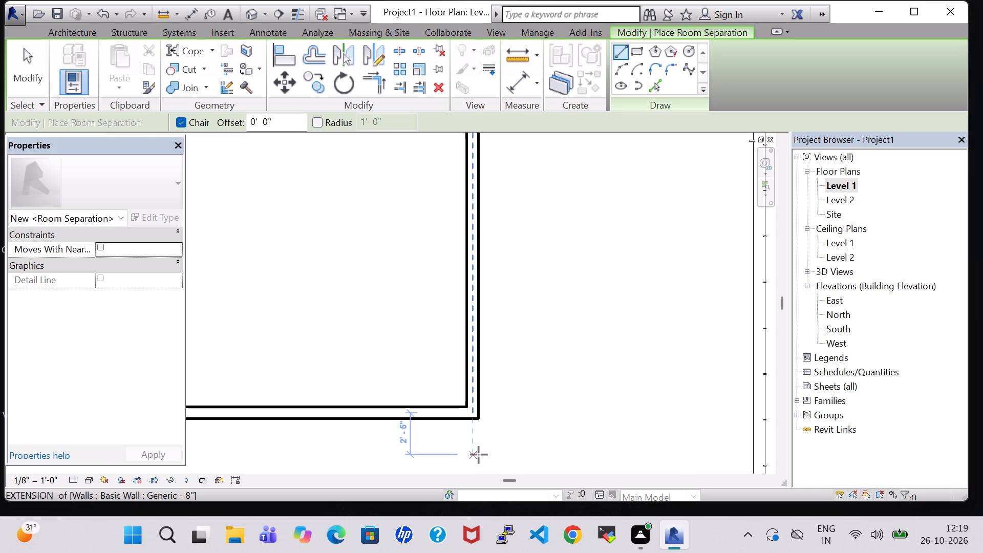
pyautogui.scroll(-2, 498, 438)
pyautogui.moveTo(510, 412); pyautogui.dragTo(485, 331, button='middle')
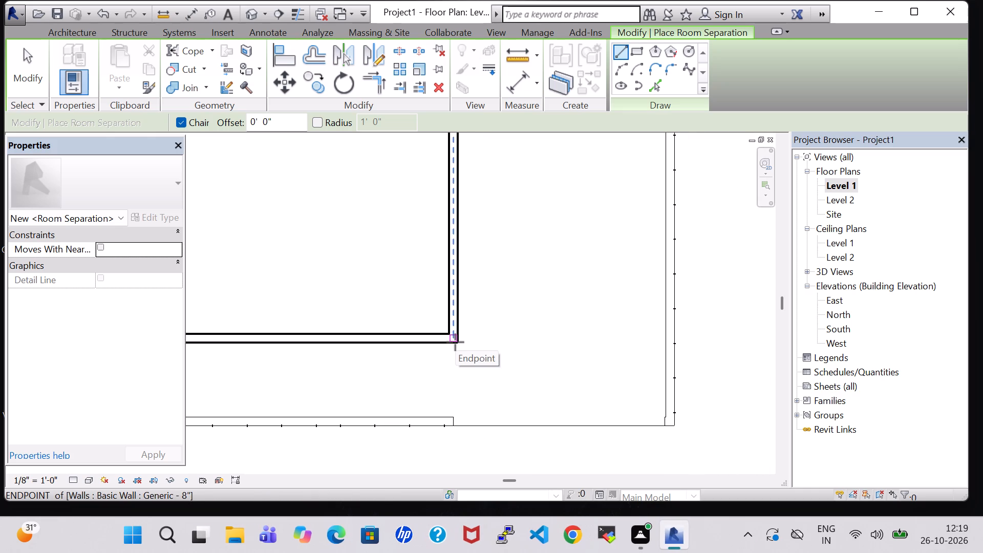
pyautogui.moveTo(349, 427); pyautogui.dragTo(579, 392, button='middle')
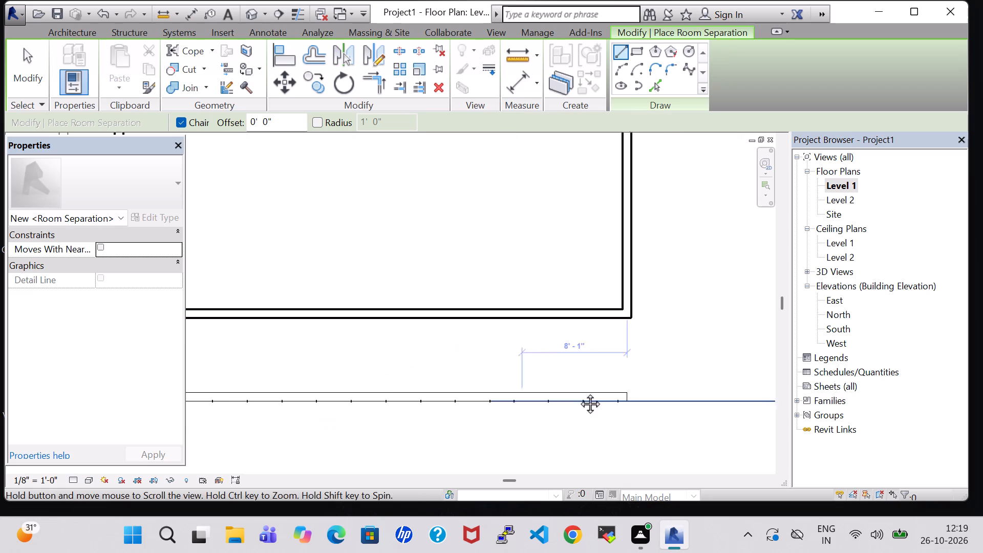
pyautogui.moveTo(579, 392); pyautogui.dragTo(581, 392, button='middle')
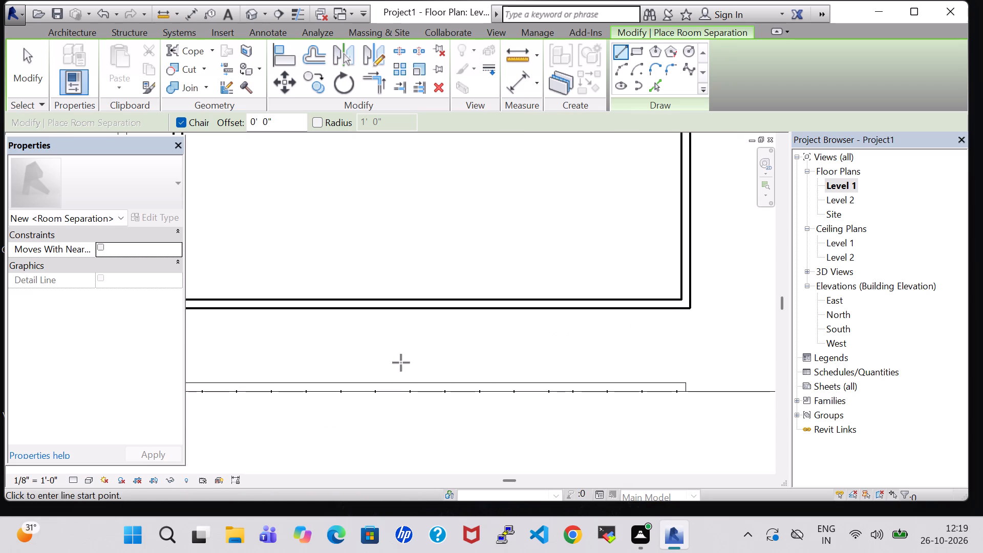
pyautogui.moveTo(496, 353); pyautogui.dragTo(569, 350, button='middle')
pyautogui.moveTo(611, 350); pyautogui.dragTo(622, 350, button='middle')
pyautogui.moveTo(636, 350); pyautogui.dragTo(644, 349, button='middle')
pyautogui.middleClick(647, 349)
pyautogui.middleClick(647, 349)
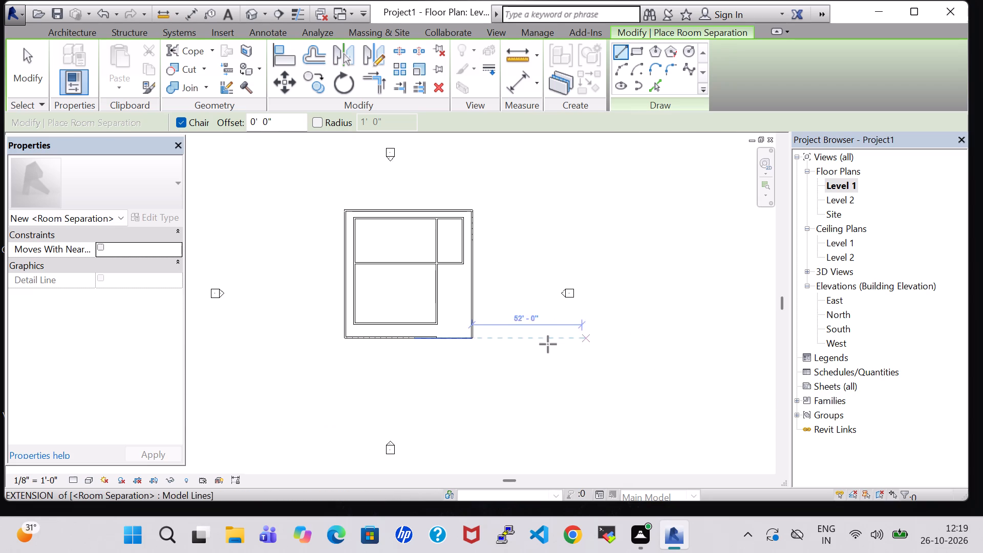
pyautogui.scroll(12, 431, 309)
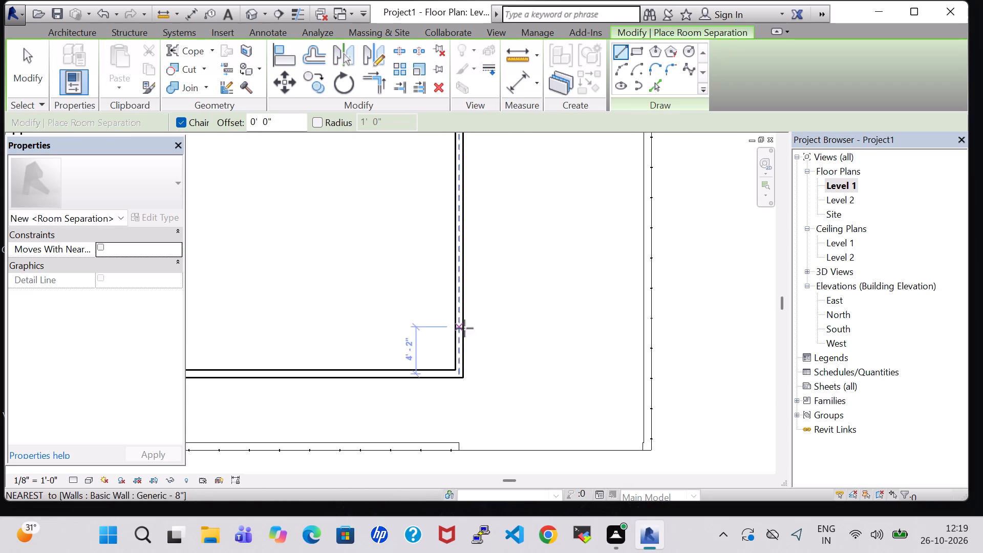
pyautogui.scroll(5, 465, 386)
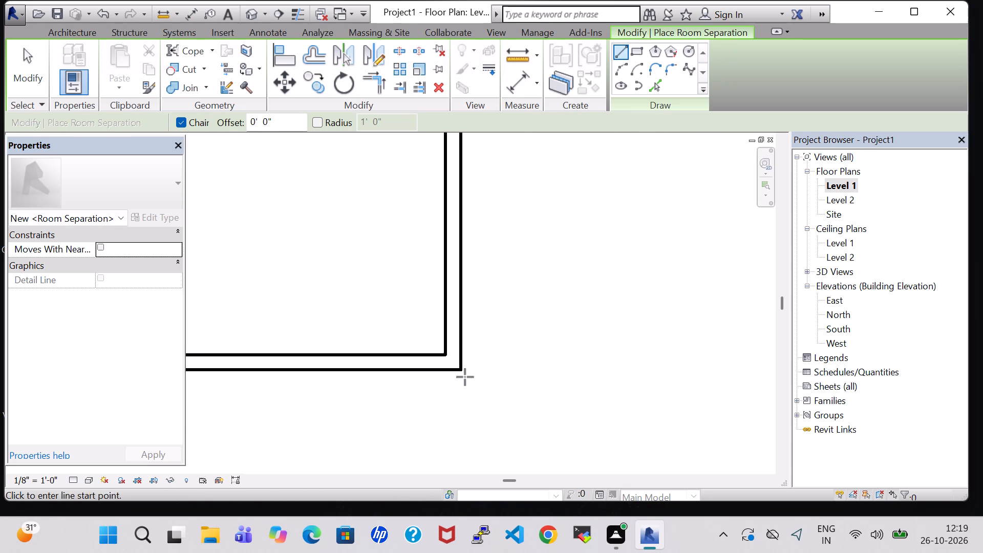
pyautogui.click(461, 371)
pyautogui.scroll(-3, 667, 363)
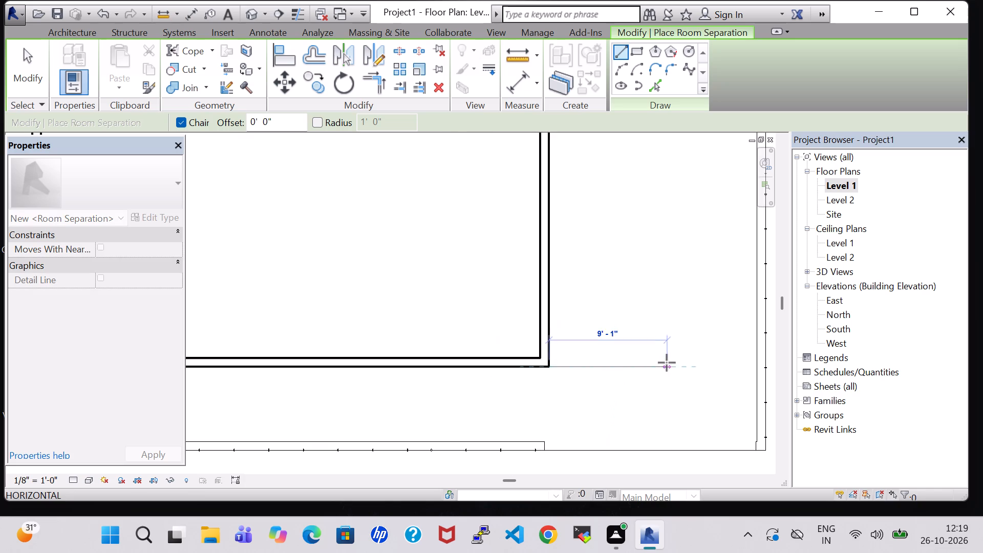
pyautogui.scroll(-6, 667, 363)
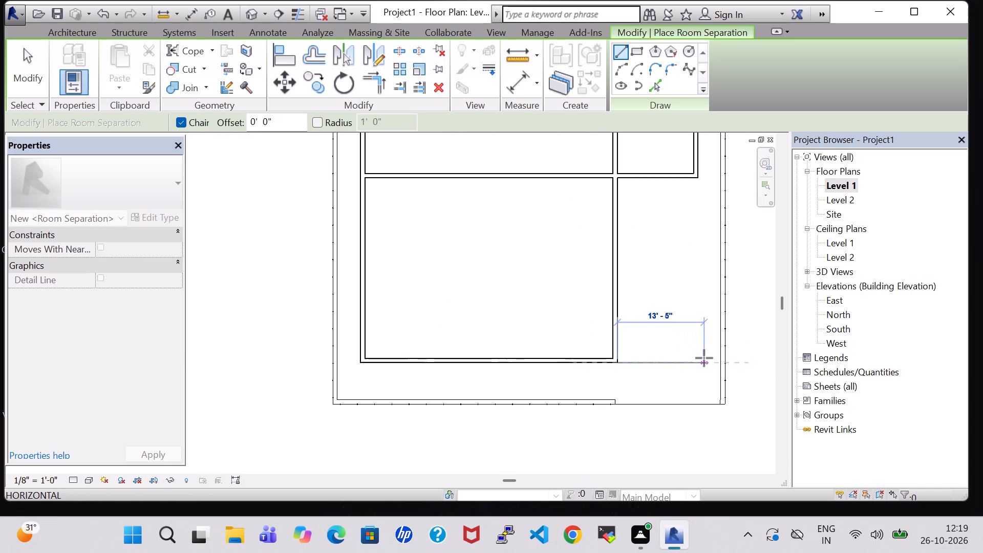
pyautogui.click(696, 359)
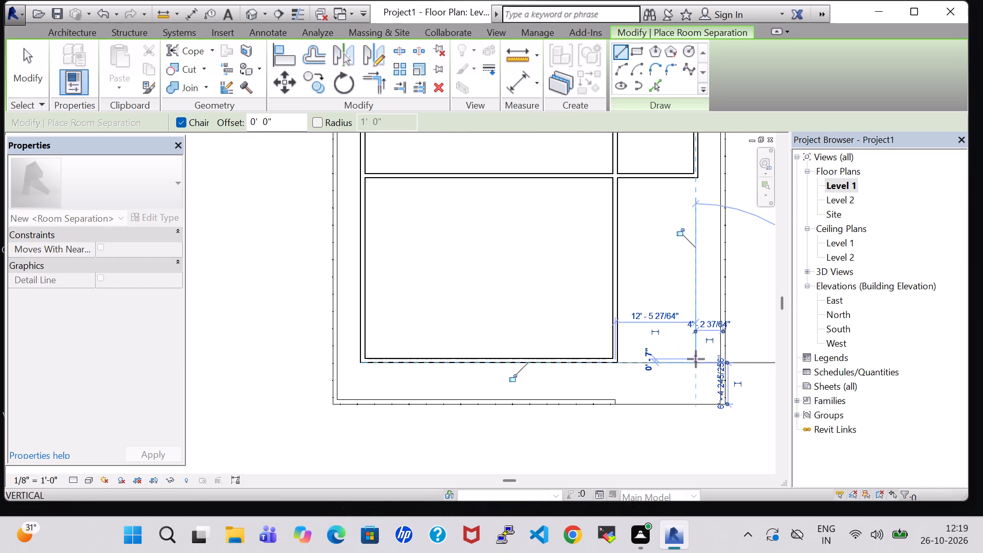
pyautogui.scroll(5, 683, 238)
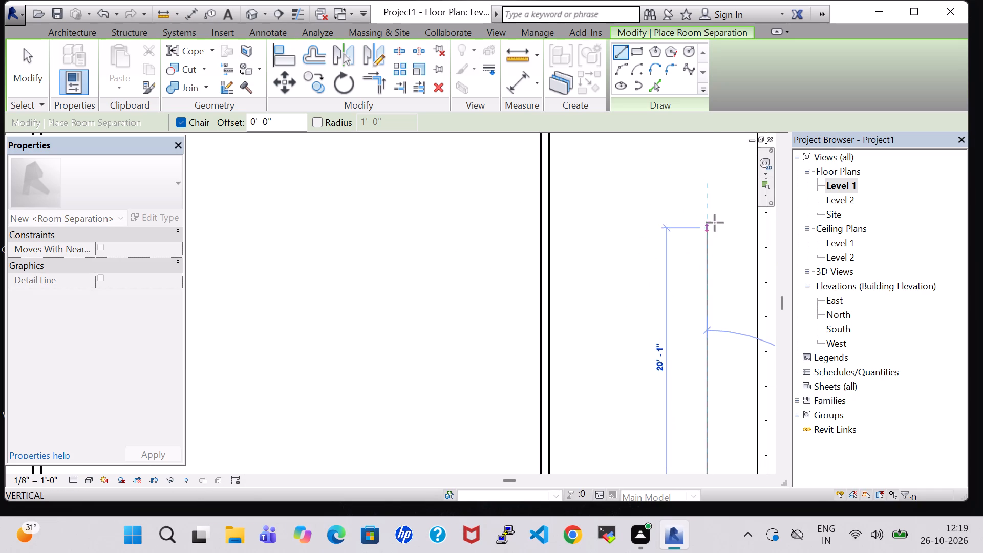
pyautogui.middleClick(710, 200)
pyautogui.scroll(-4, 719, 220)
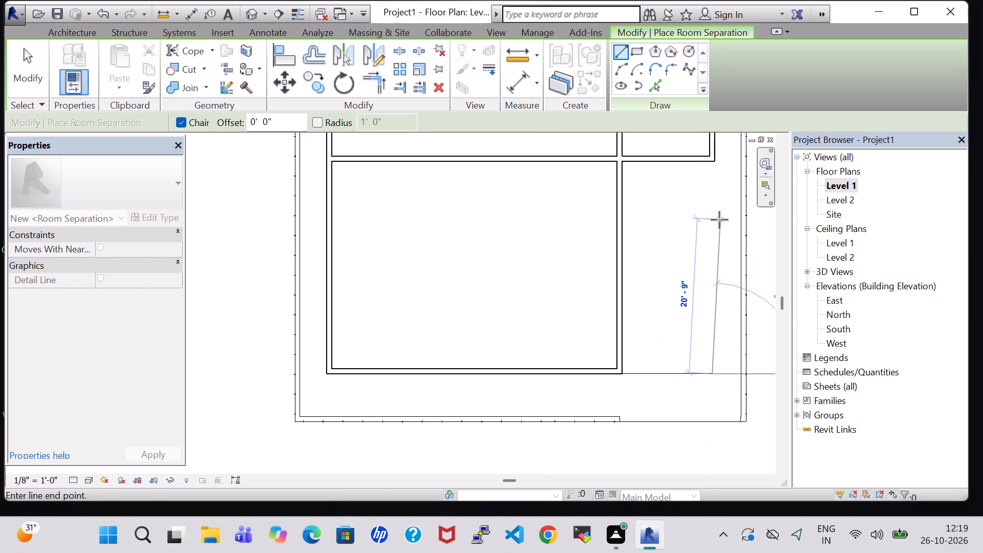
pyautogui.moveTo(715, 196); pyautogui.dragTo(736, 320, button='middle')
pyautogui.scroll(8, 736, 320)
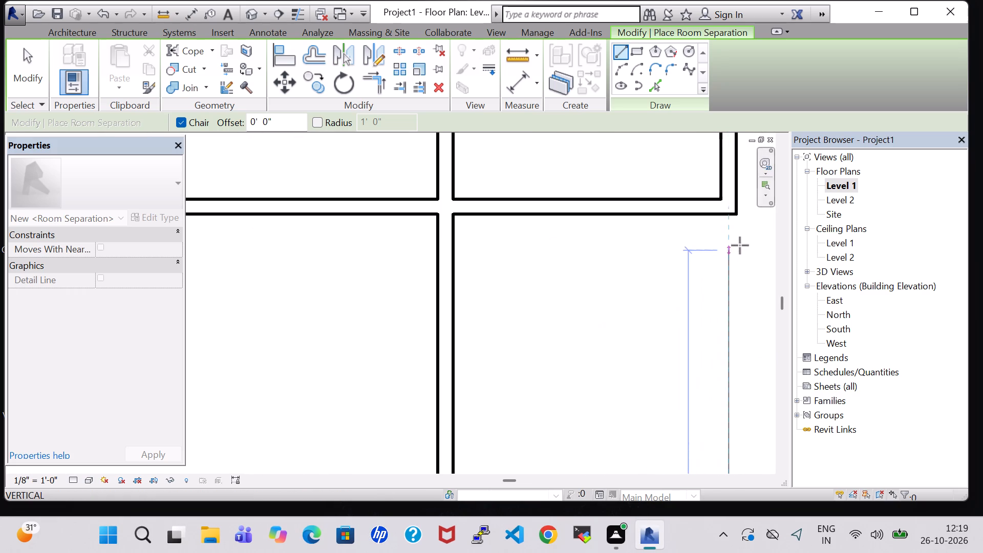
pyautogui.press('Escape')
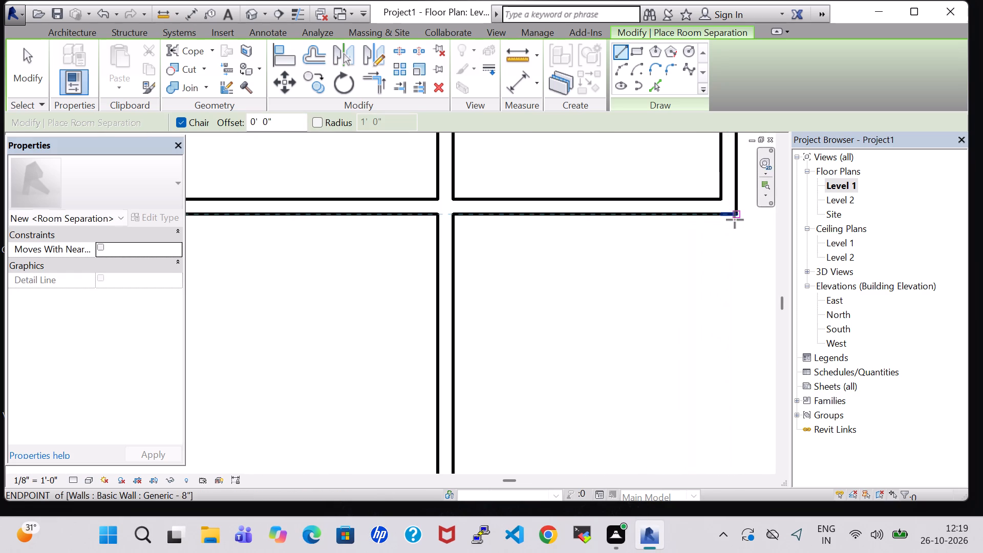
# Draw a room separation line about 28'-7" south from the northeast room's southeast corner, and close the gap to the horizontal separation line.
pyautogui.scroll(4, 738, 218)
pyautogui.click(738, 210)
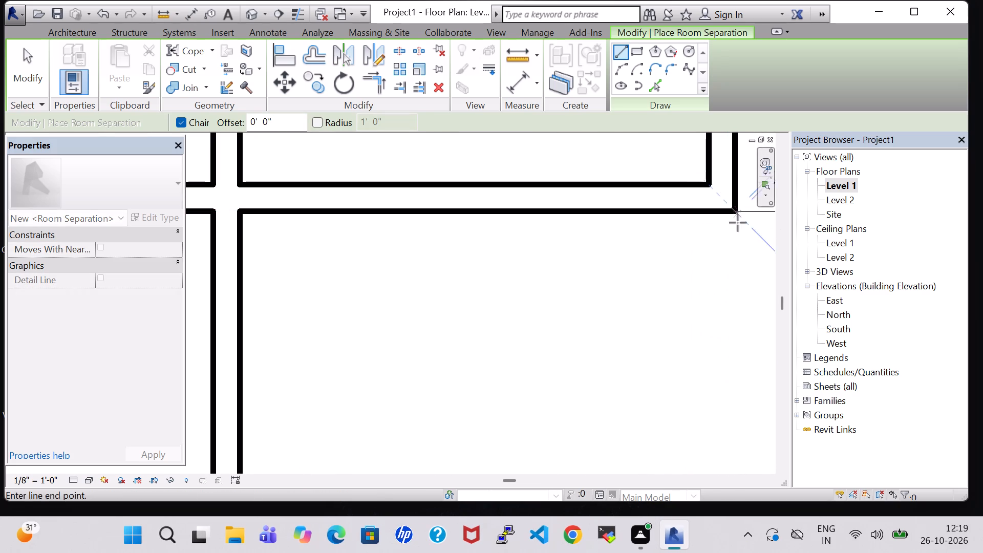
pyautogui.scroll(-5, 739, 455)
pyautogui.middleClick(739, 457)
pyautogui.moveTo(739, 457); pyautogui.dragTo(739, 446, button='middle')
pyautogui.scroll(-1, 734, 336)
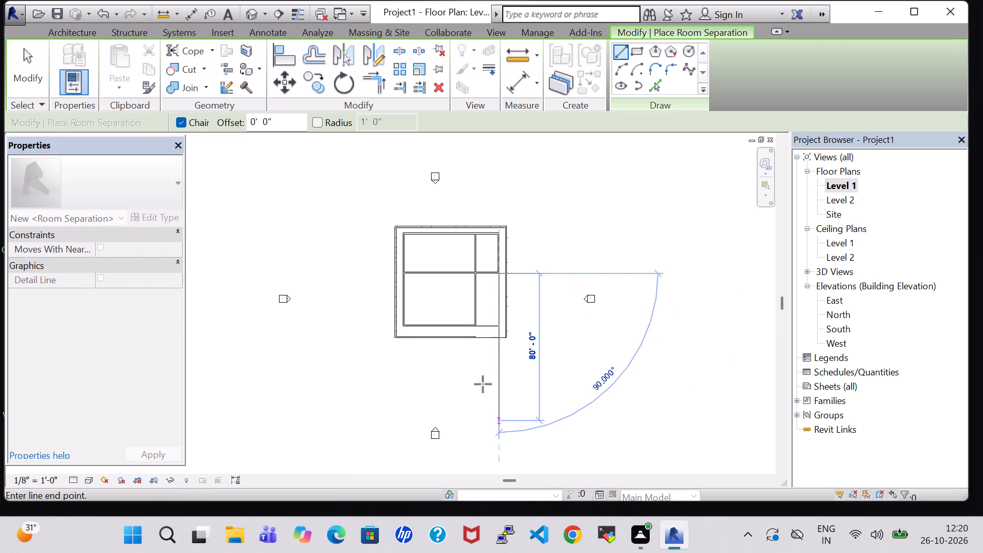
pyautogui.scroll(11, 503, 318)
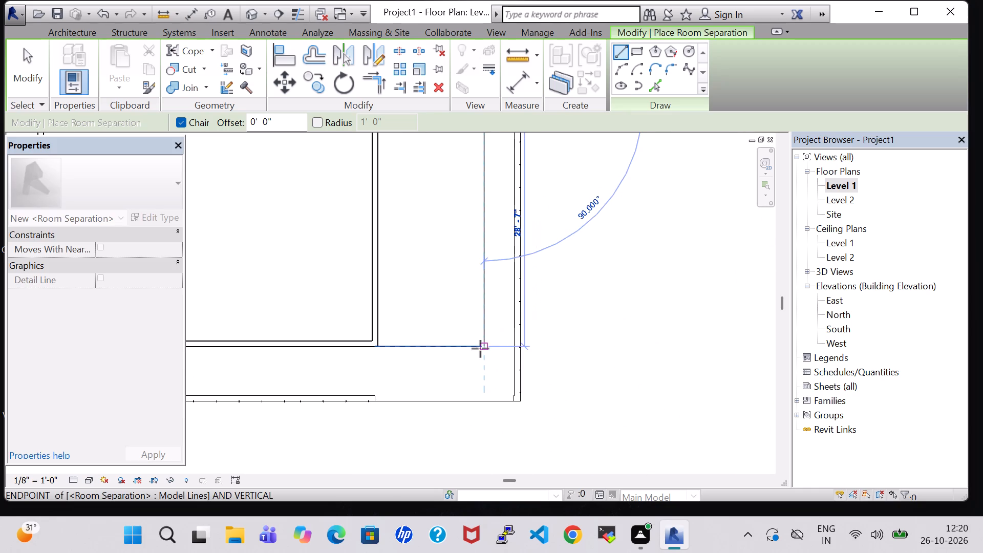
pyautogui.scroll(14, 480, 349)
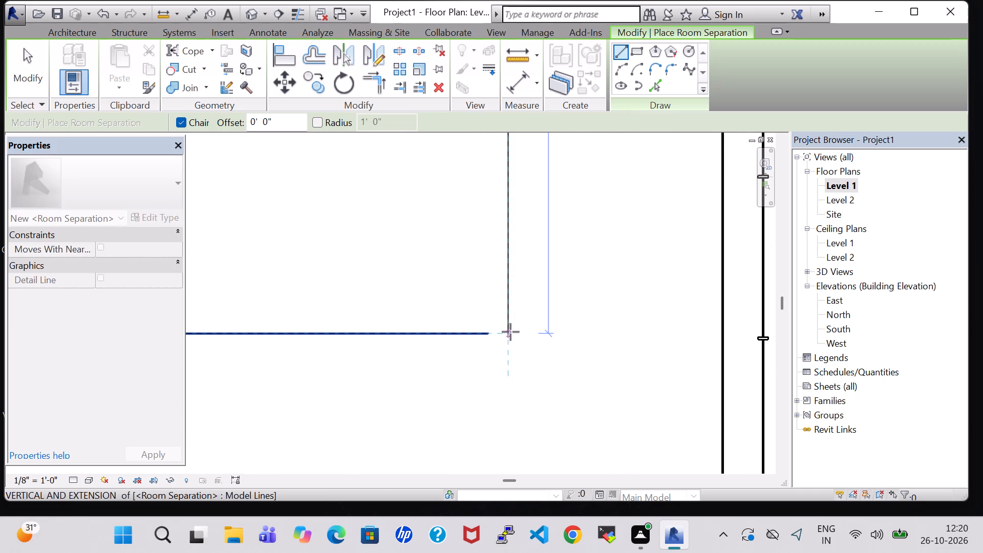
pyautogui.click(508, 332)
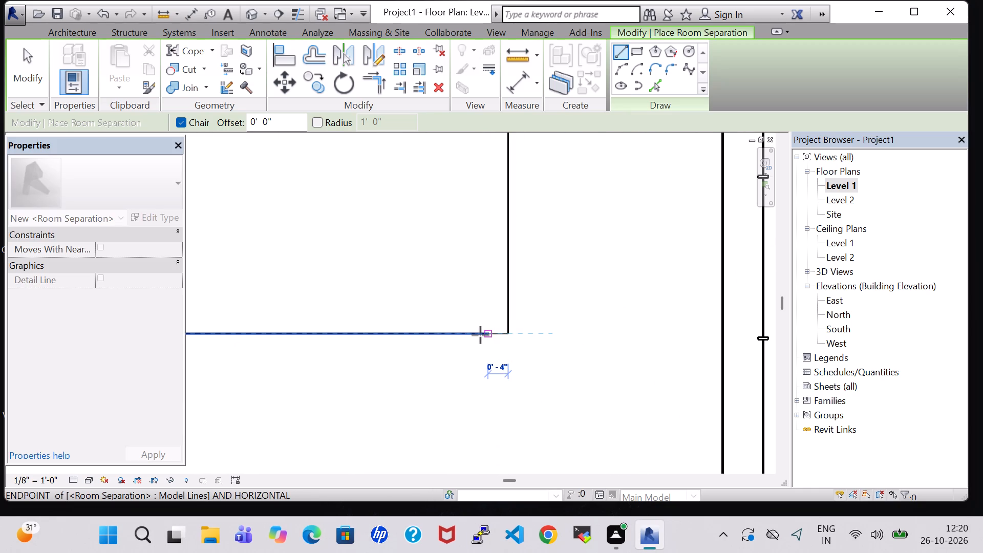
pyautogui.click(485, 335)
pyautogui.press('Escape')
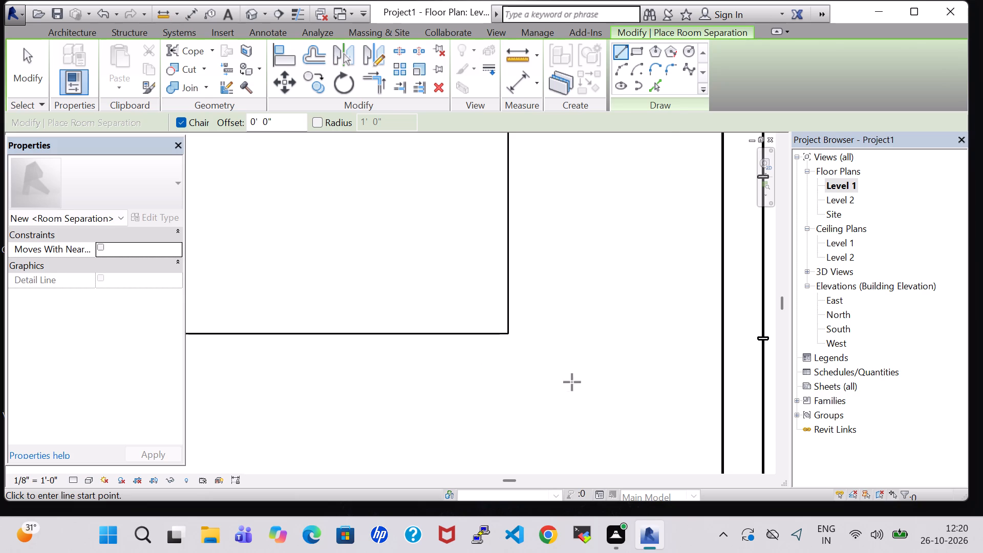
pyautogui.press('Escape')
# Place a 10' high Generic - 8" wall across the southwest room, about 12'-7" north of its south wall.
pyautogui.scroll(-16, 570, 379)
pyautogui.moveTo(669, 270); pyautogui.dragTo(692, 315, button='middle')
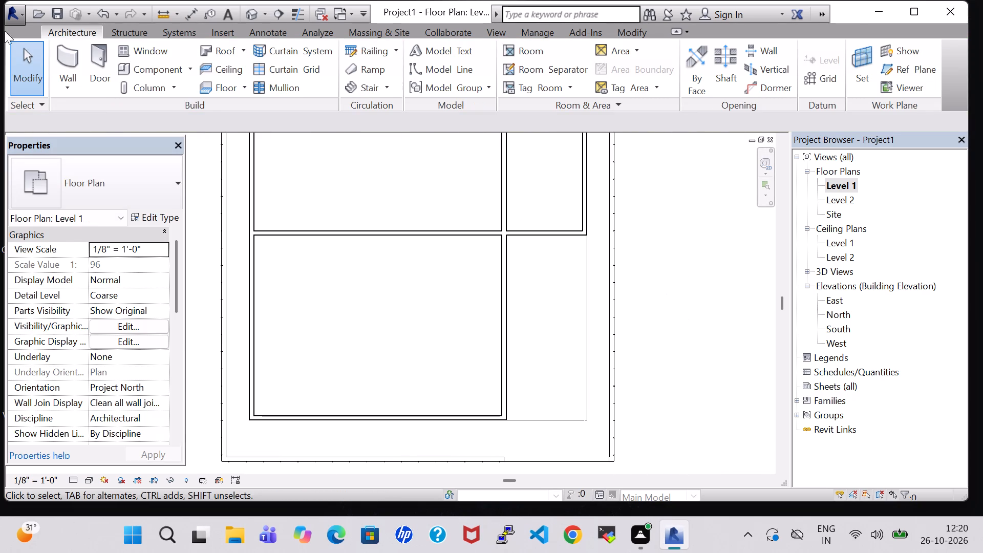
pyautogui.click(73, 47)
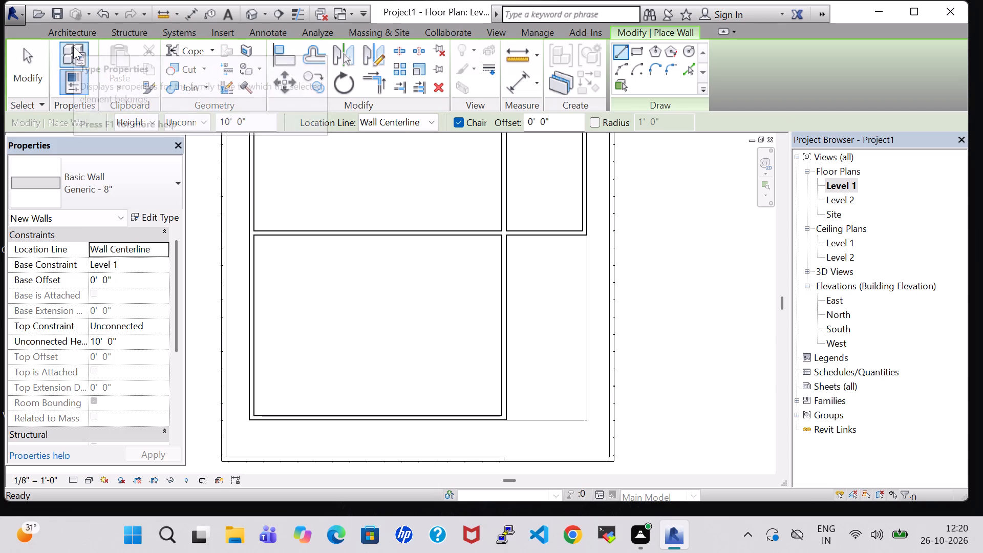
pyautogui.middleClick(432, 273)
pyautogui.moveTo(448, 302); pyautogui.dragTo(451, 311, button='middle')
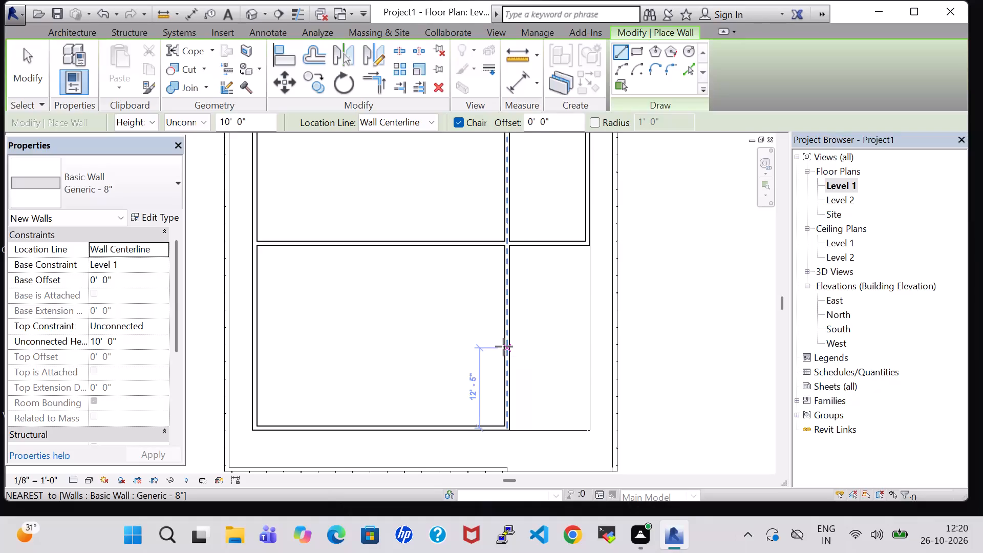
pyautogui.click(504, 347)
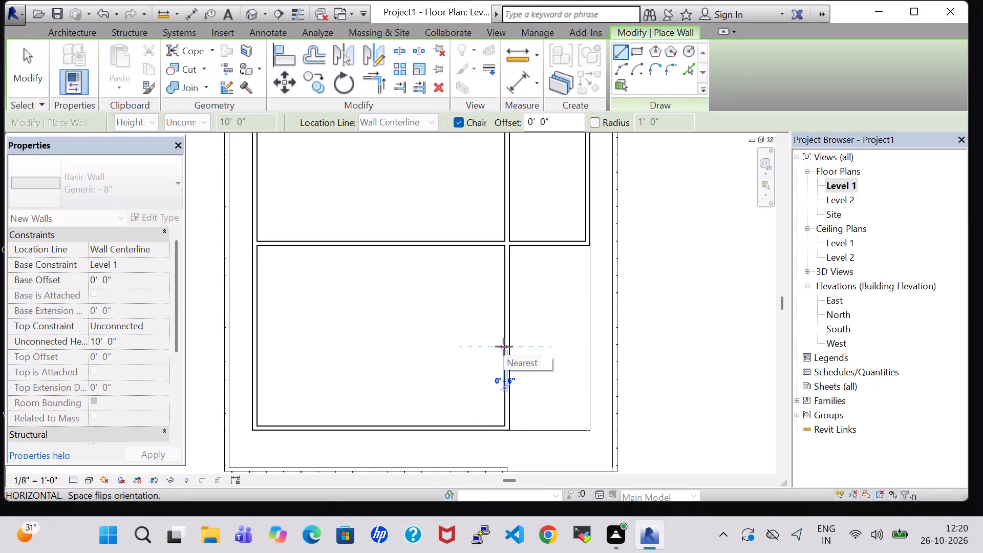
pyautogui.click(257, 345)
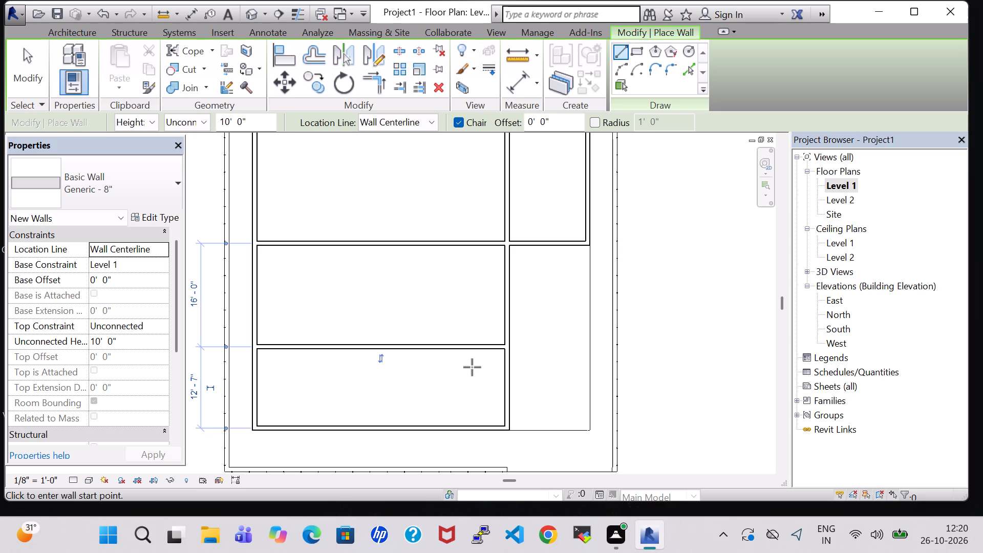
# Add a north-south Generic - 8" wall from the new cross wall to the south wall, near the room's east end.
pyautogui.scroll(2, 470, 367)
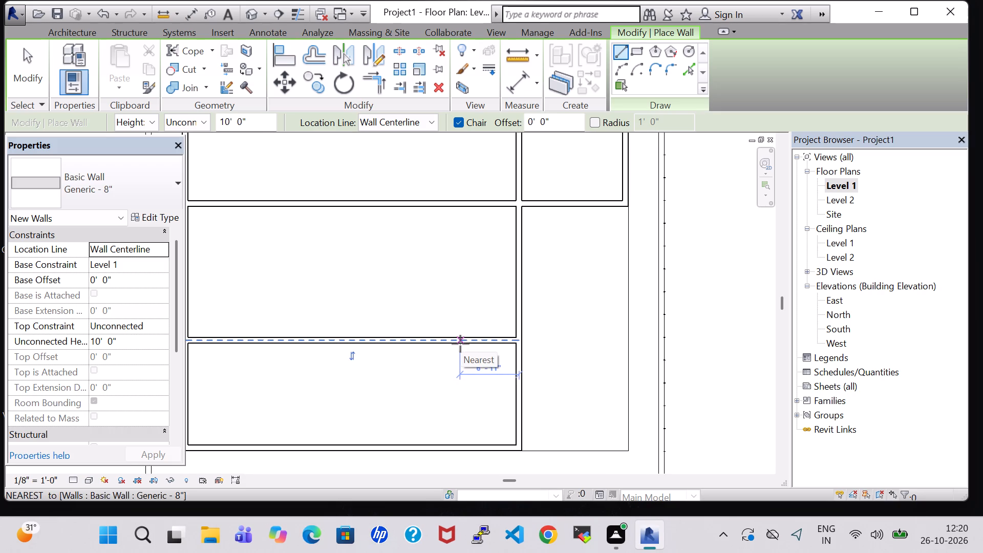
pyautogui.click(460, 344)
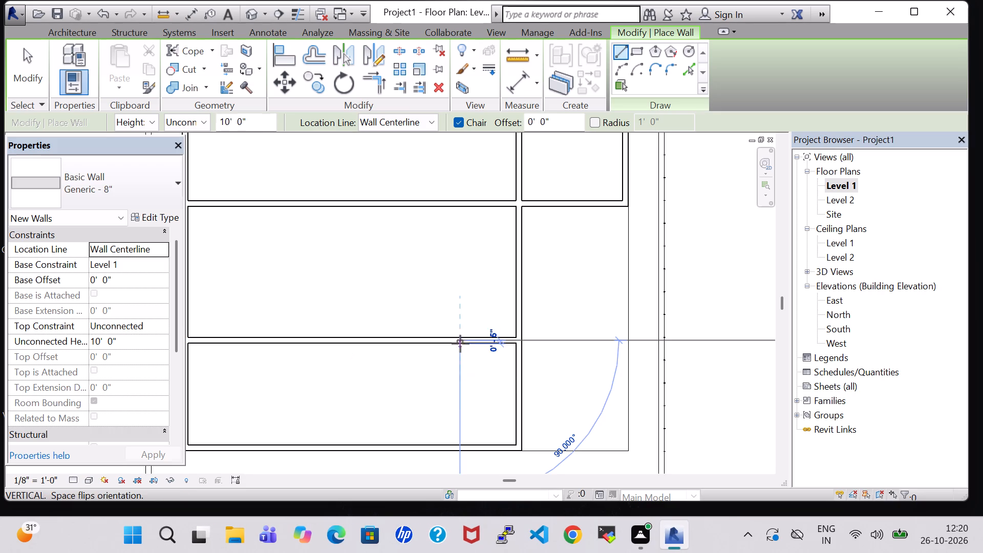
pyautogui.click(466, 449)
pyautogui.scroll(-1, 444, 401)
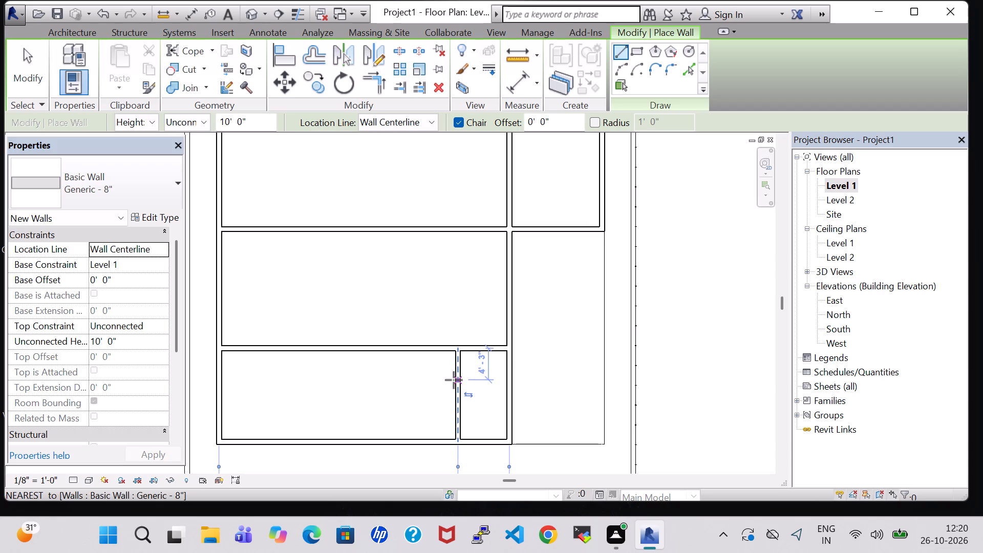
pyautogui.press('Escape')
# Draw two more north-south Generic - 8" walls across the southern strip, about 10'-0" and another 8'-4" west of the existing short partition.
pyautogui.click(457, 439)
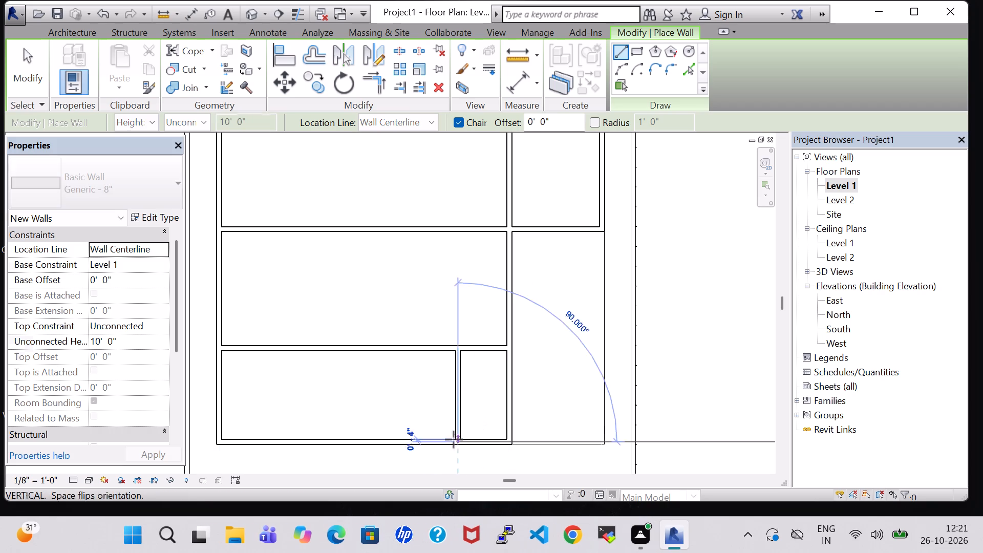
pyautogui.press('Escape')
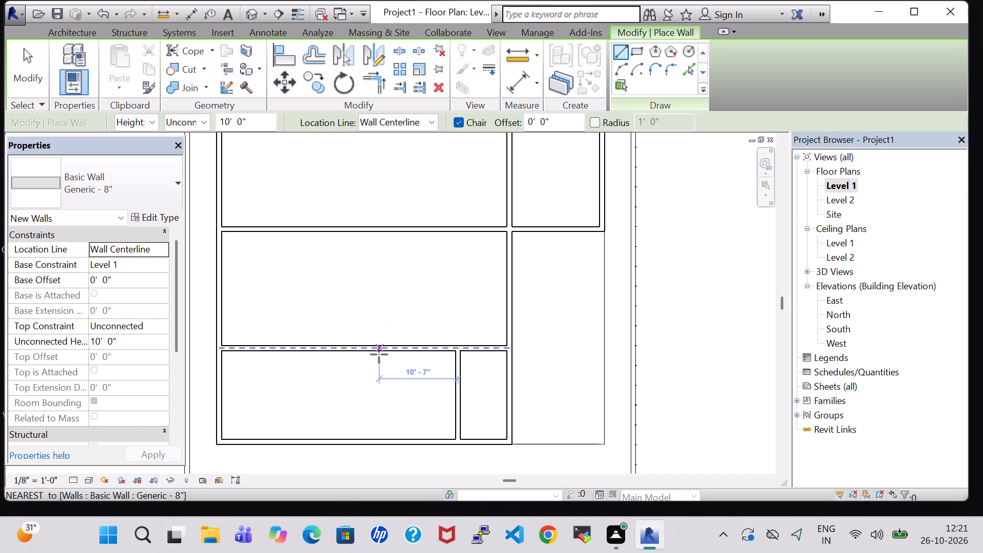
pyautogui.click(383, 354)
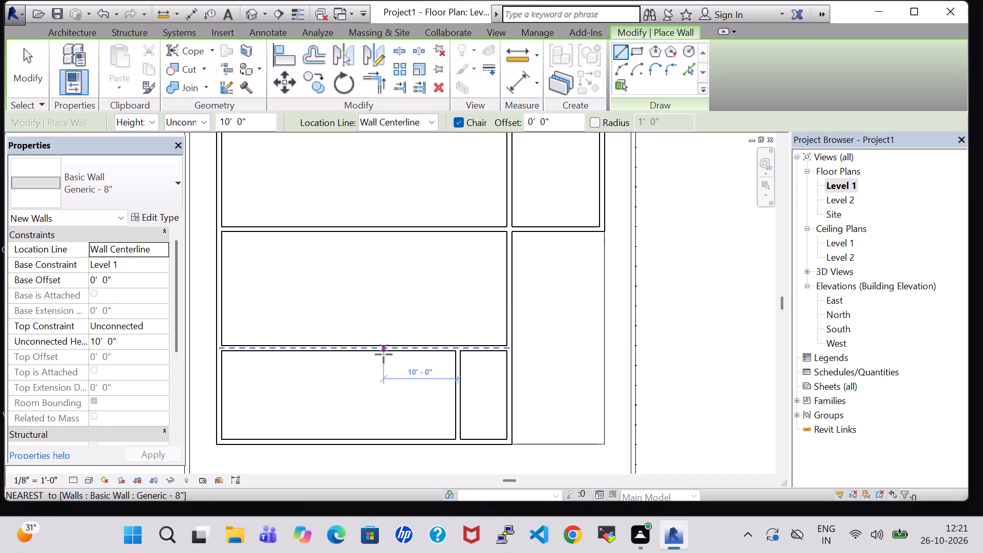
pyautogui.click(388, 447)
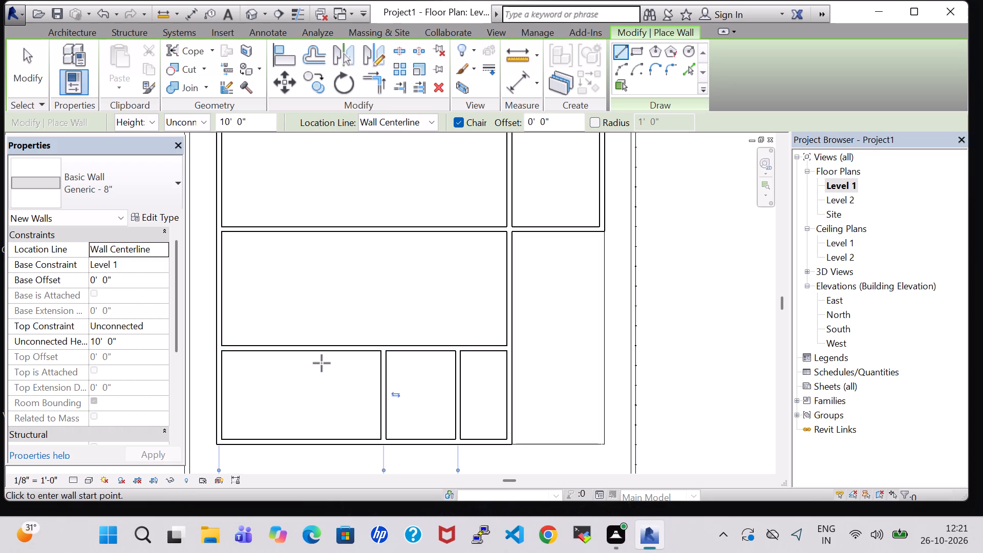
pyautogui.click(322, 354)
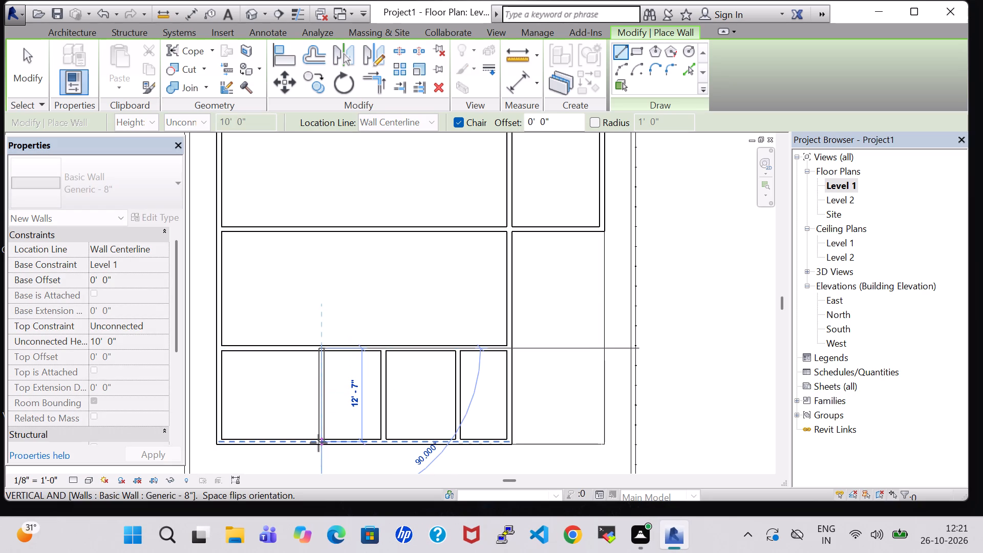
pyautogui.click(318, 443)
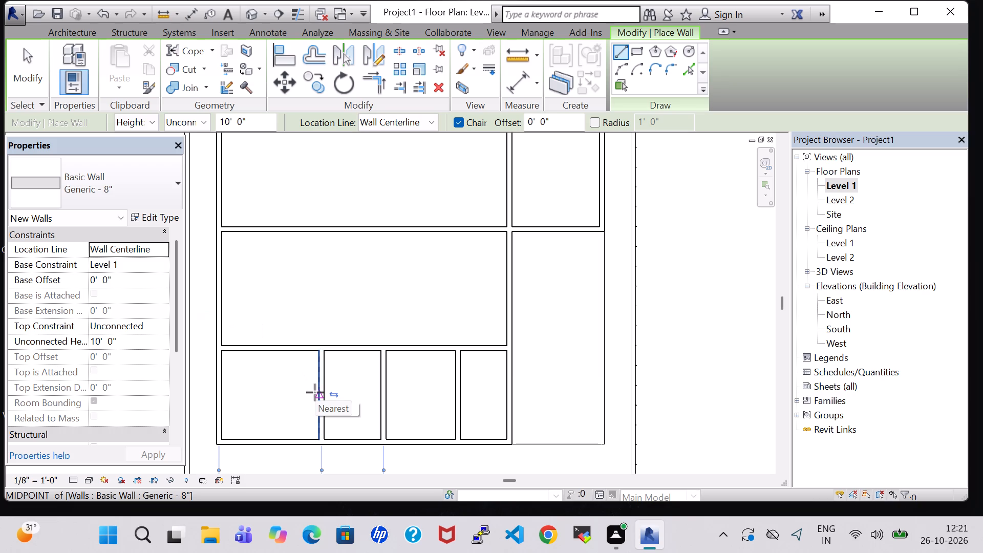
# Draw a north-south Generic - 8" wall across the middle room, in line with the middle one of the three southern partitions.
pyautogui.scroll(-2, 315, 392)
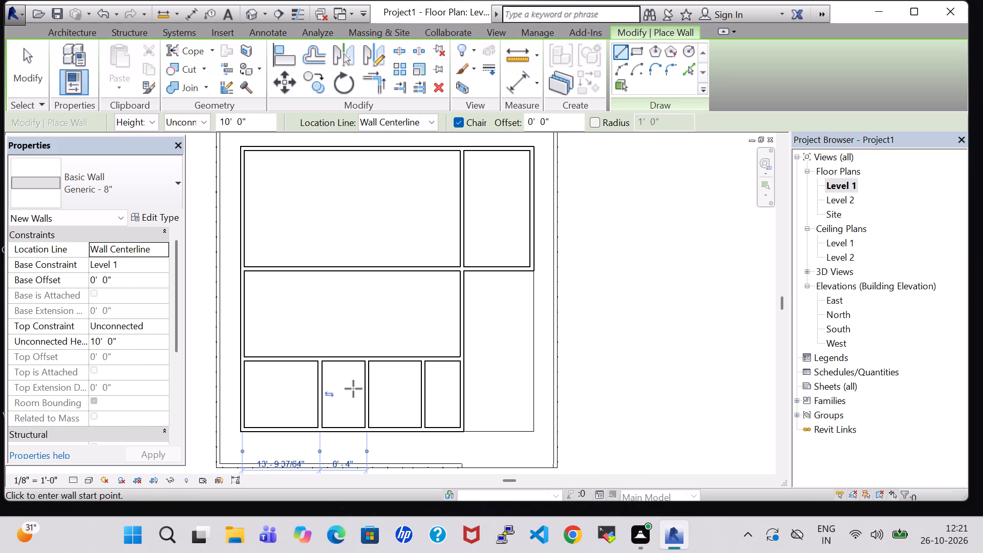
pyautogui.scroll(-1, 353, 389)
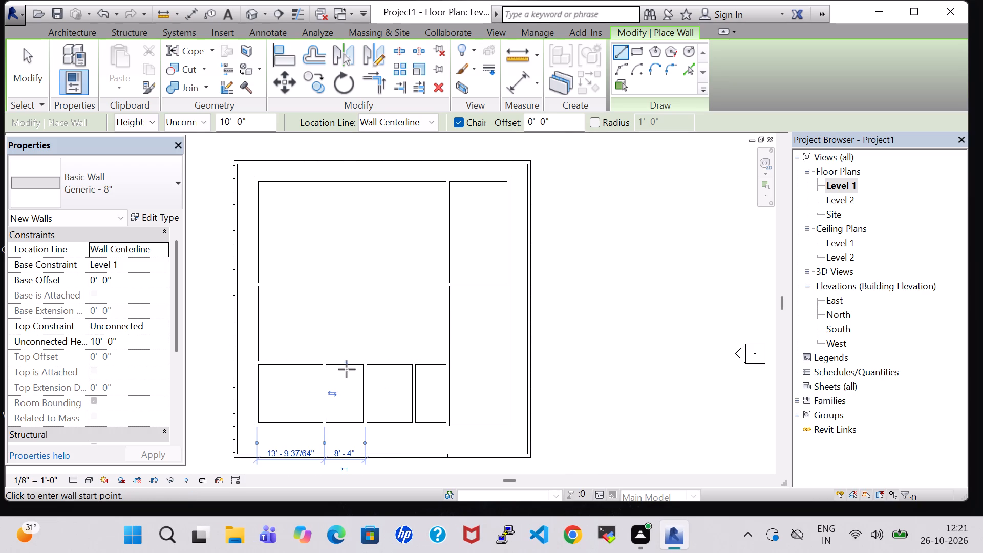
pyautogui.moveTo(328, 325); pyautogui.dragTo(322, 343, button='middle')
pyautogui.scroll(-2, 322, 343)
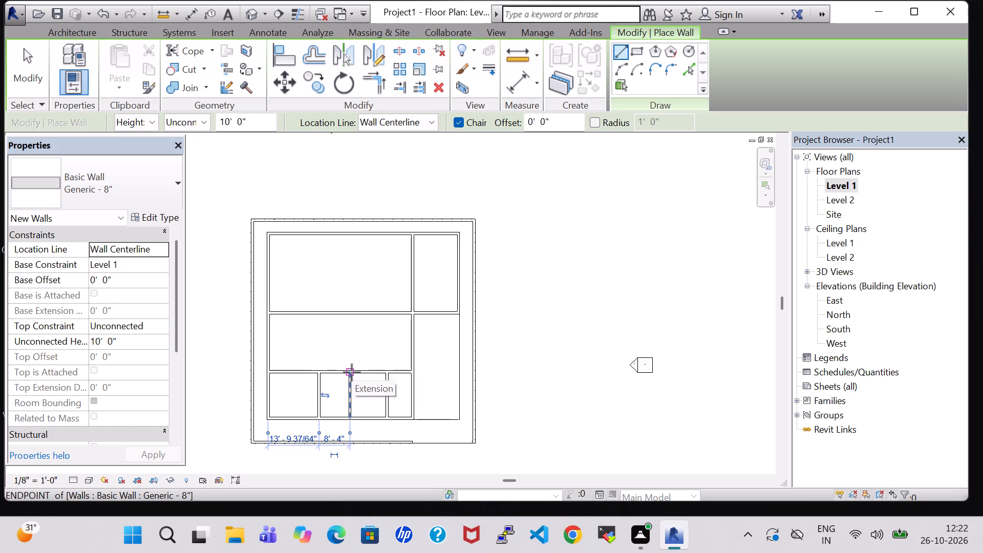
pyautogui.scroll(4, 352, 372)
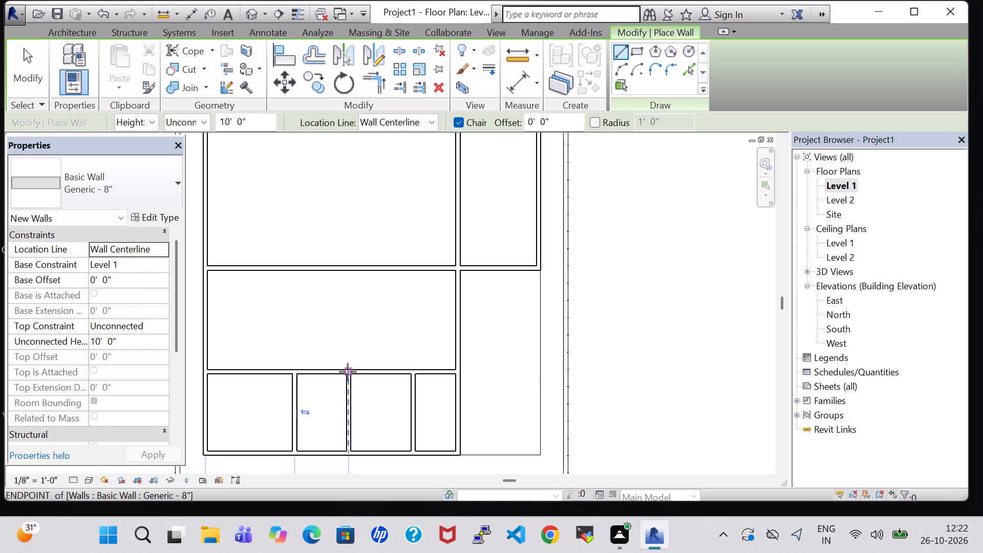
pyautogui.click(348, 372)
pyautogui.click(346, 272)
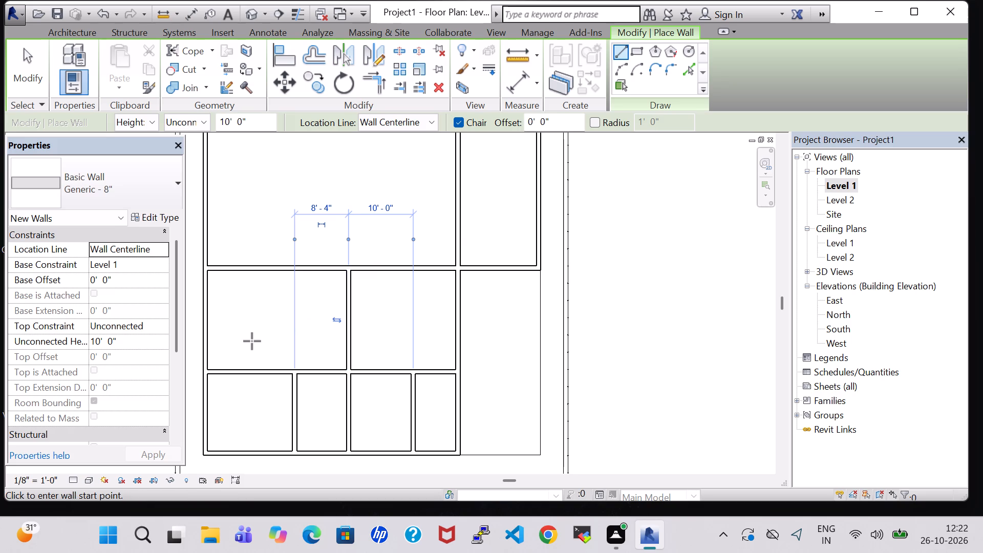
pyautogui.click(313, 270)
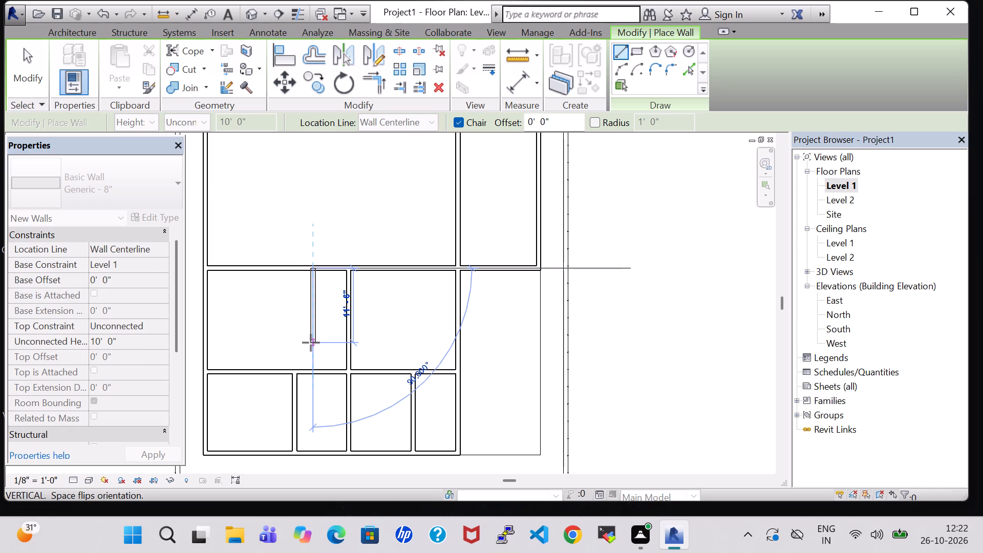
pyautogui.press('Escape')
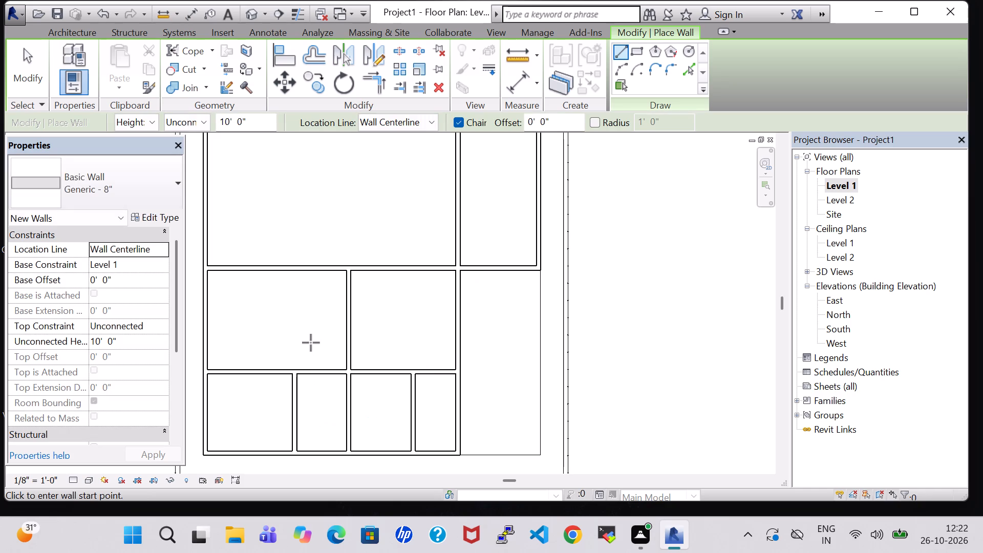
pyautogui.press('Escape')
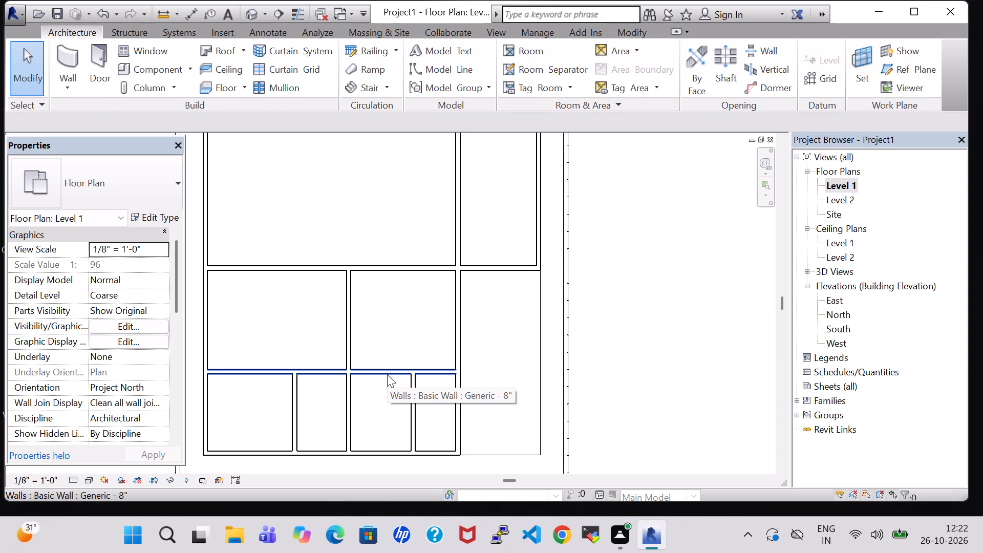
# Draw a parallel Generic - 8" wall across the middle room, about 5'-1" west of its new partition, forming a narrow passage.
pyautogui.click(62, 45)
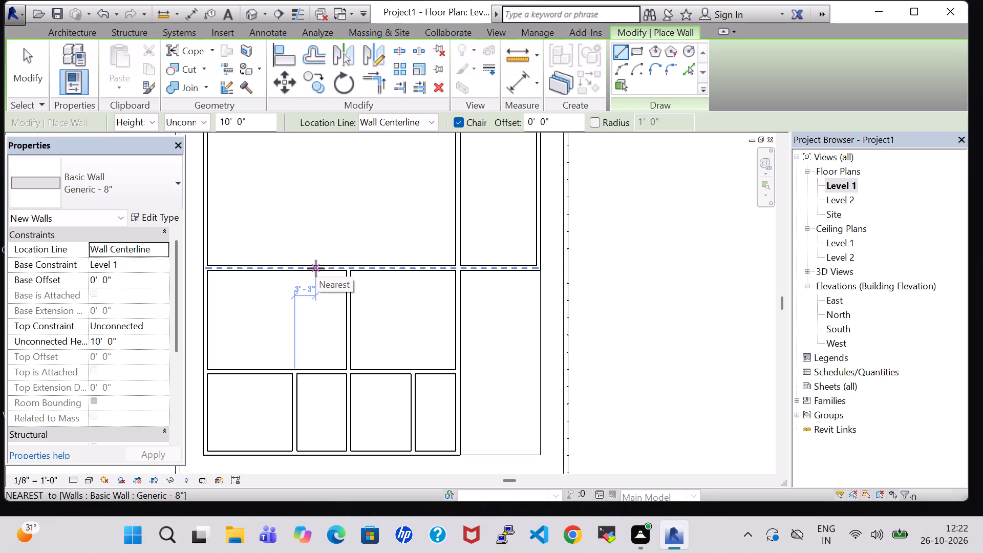
pyautogui.click(316, 268)
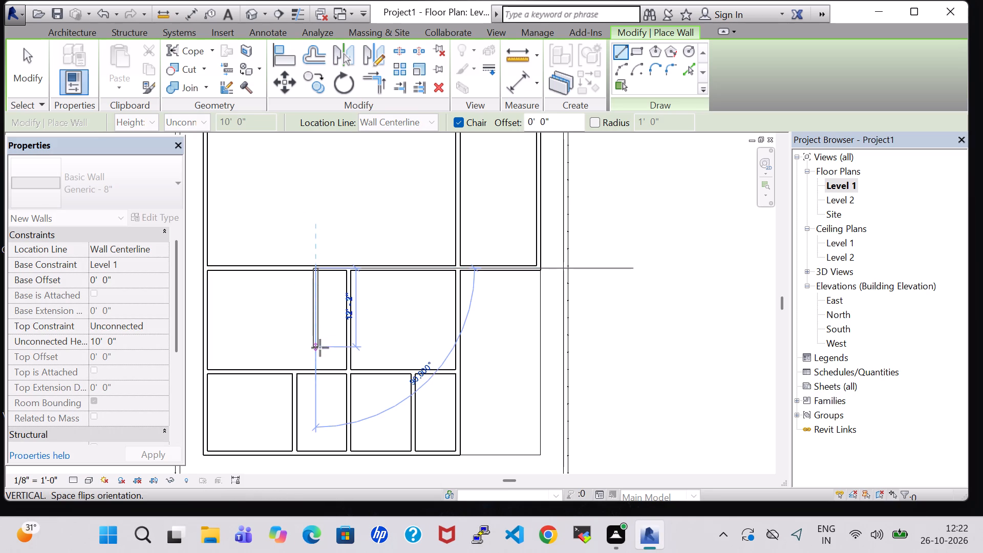
pyautogui.click(322, 368)
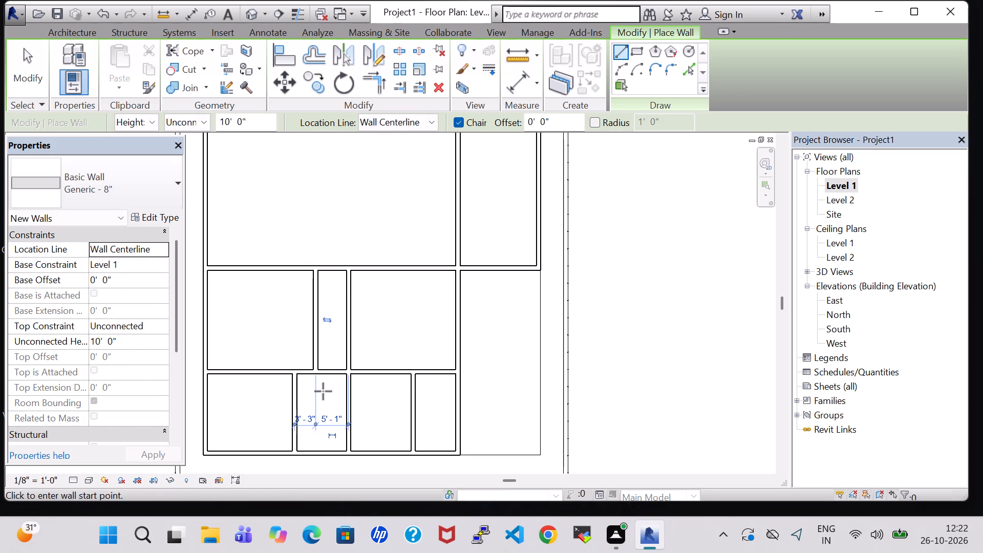
pyautogui.press('Escape')
pyautogui.press('Escape')
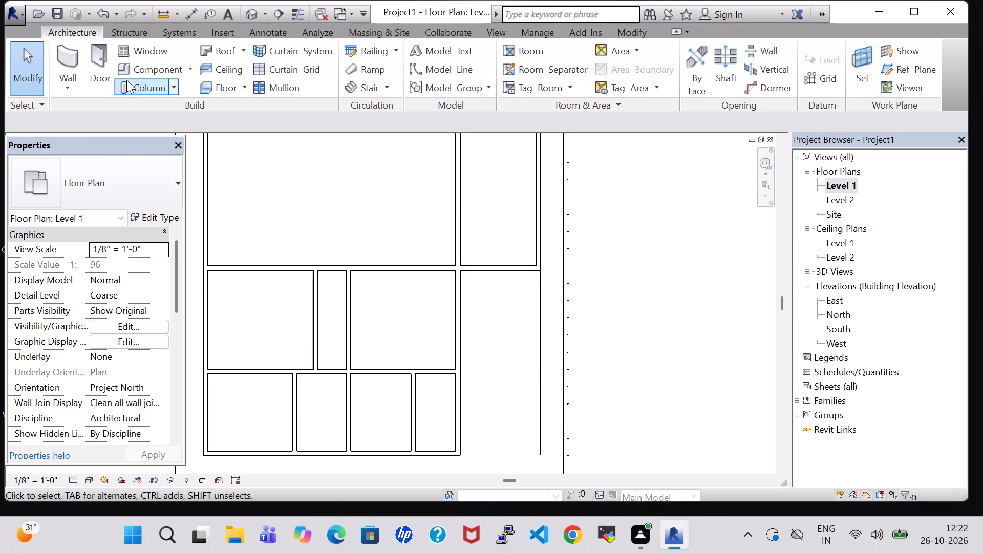
# Split the cross wall at both sides of the narrow passage's south end and delete the segment between the cuts.
pyautogui.click(633, 29)
pyautogui.scroll(1, 259, 364)
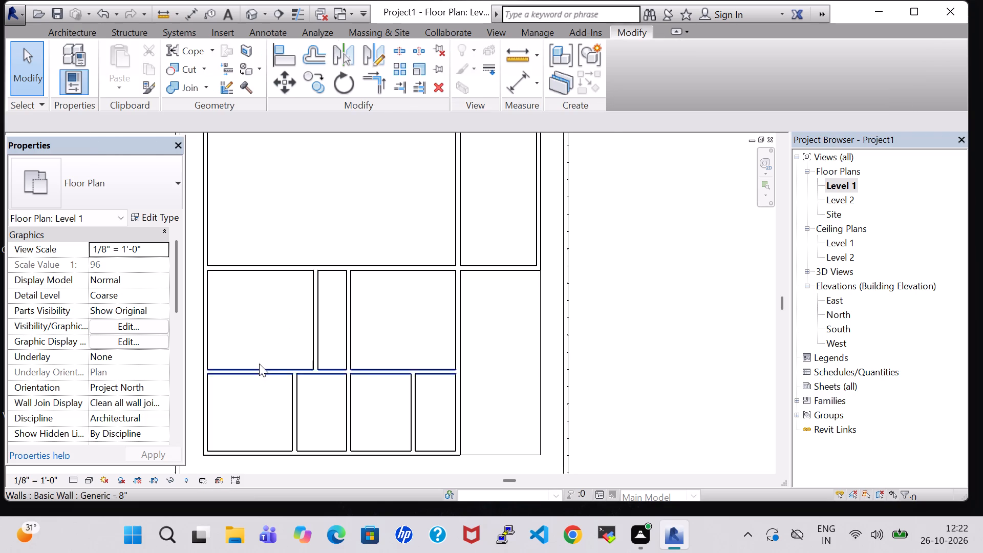
pyautogui.scroll(3, 259, 364)
pyautogui.click(401, 47)
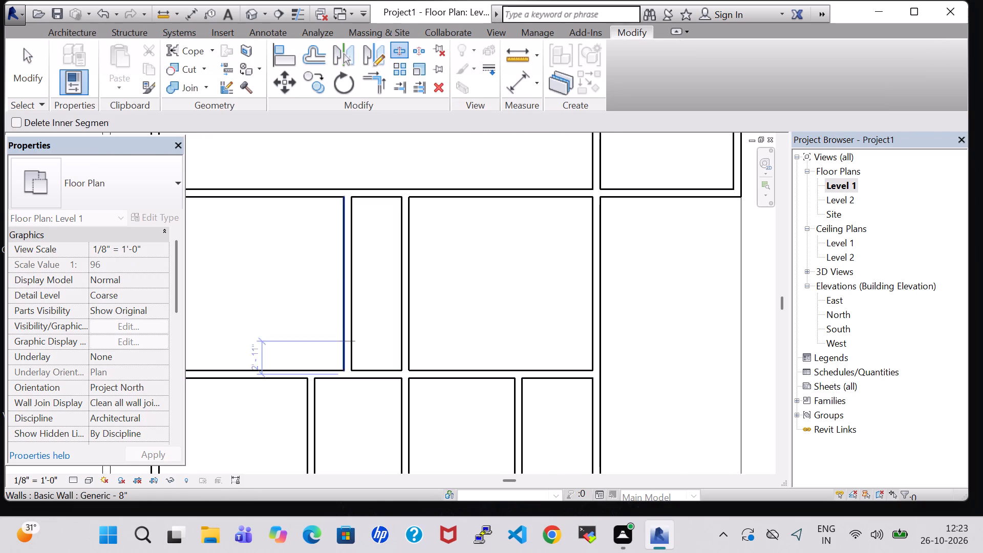
pyautogui.scroll(10, 354, 378)
pyautogui.click(350, 361)
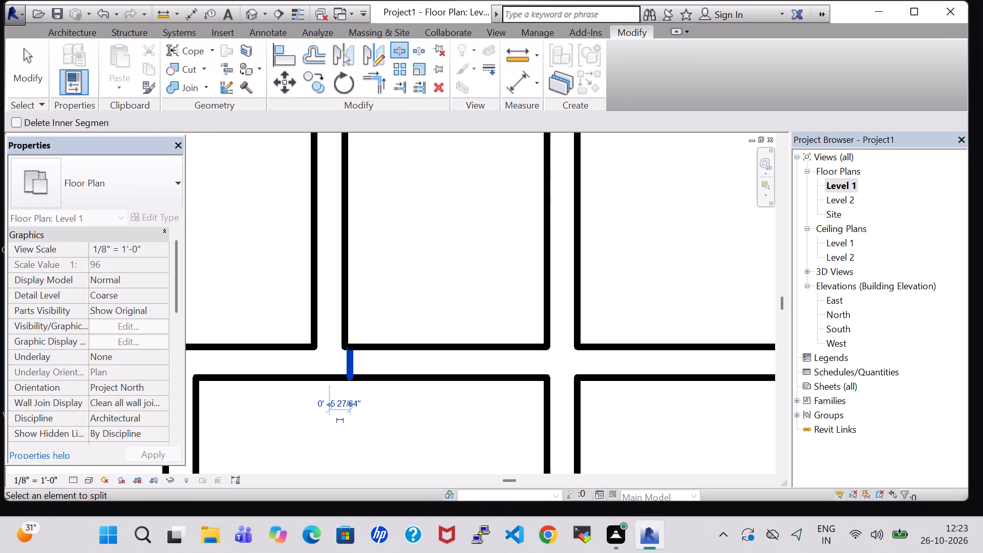
pyautogui.click(540, 365)
pyautogui.press('Escape')
pyautogui.press('Escape')
pyautogui.click(470, 360)
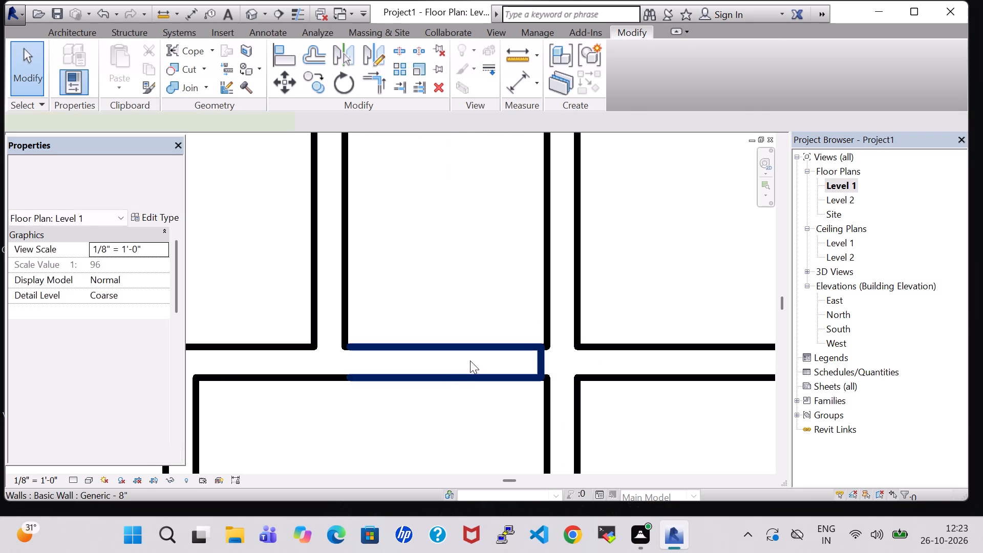
pyautogui.press('Delete')
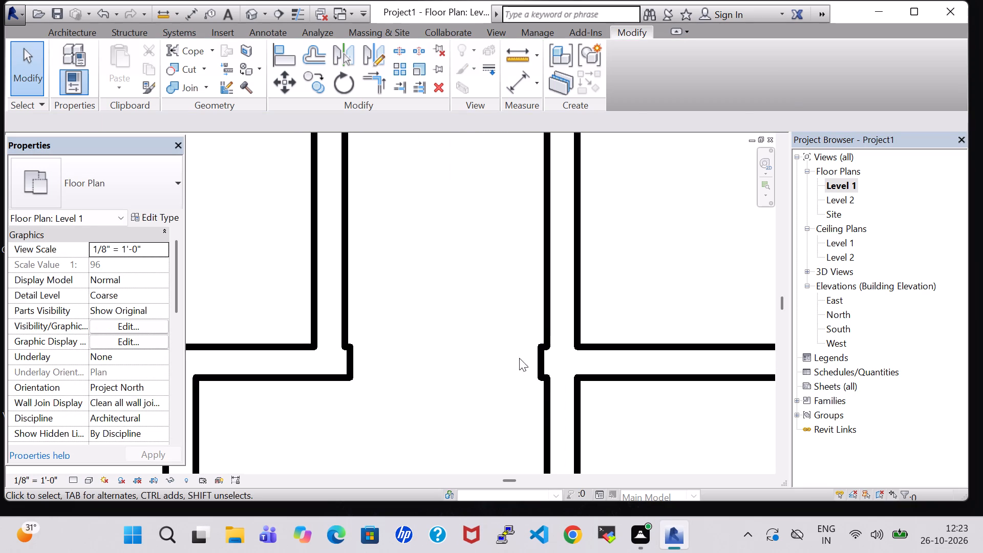
# Nudge both cut ends of the cross wall back until they sit flush with the inner faces of the passage walls.
pyautogui.click(543, 361)
pyautogui.click(493, 370)
pyautogui.click(353, 367)
pyautogui.press('Left')
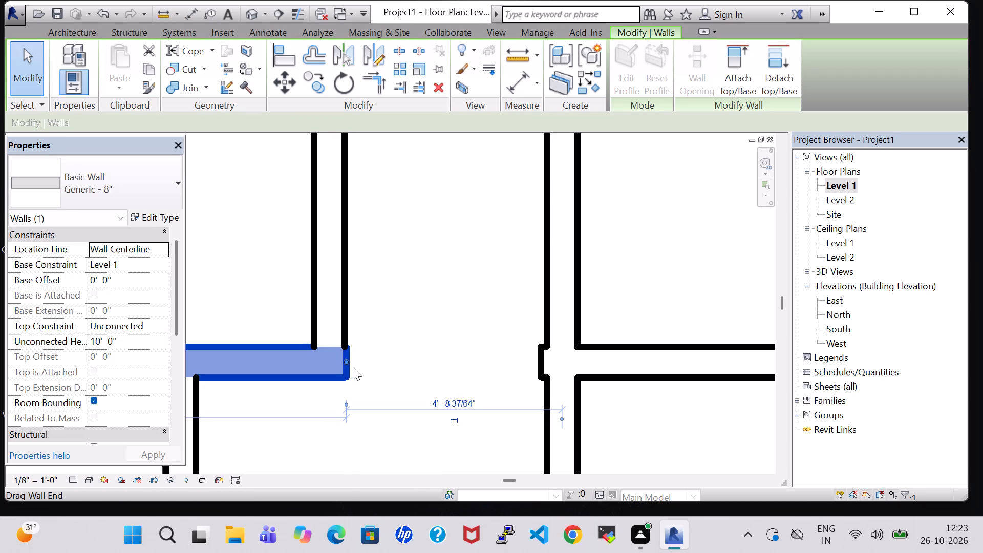
pyautogui.press('Left')
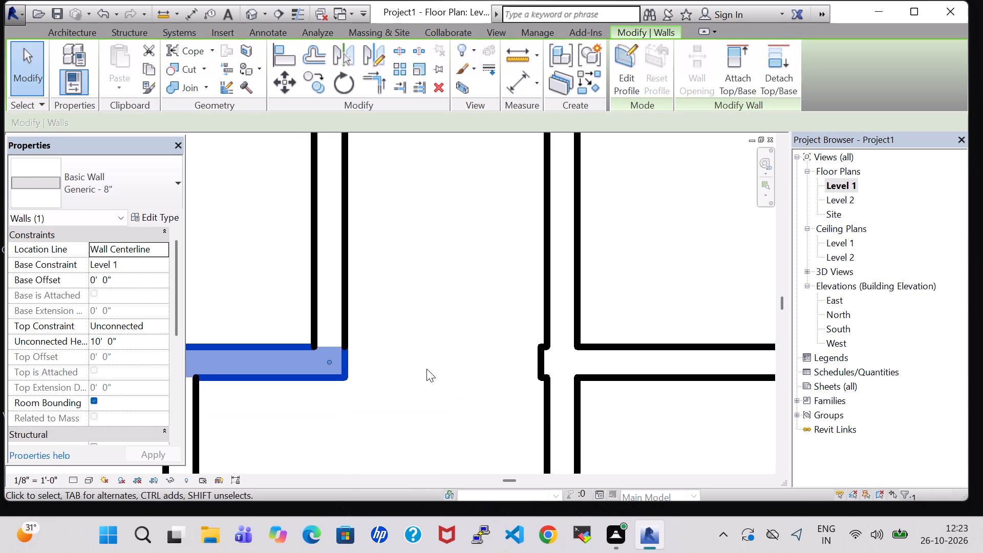
pyautogui.click(460, 367)
pyautogui.click(540, 358)
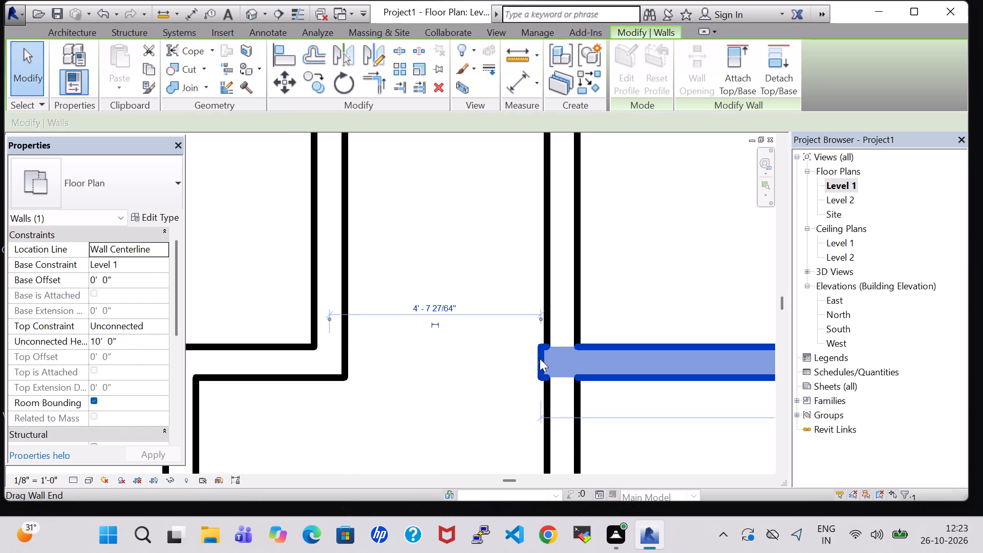
pyautogui.press('Right')
pyautogui.press('Right')
pyautogui.click(448, 330)
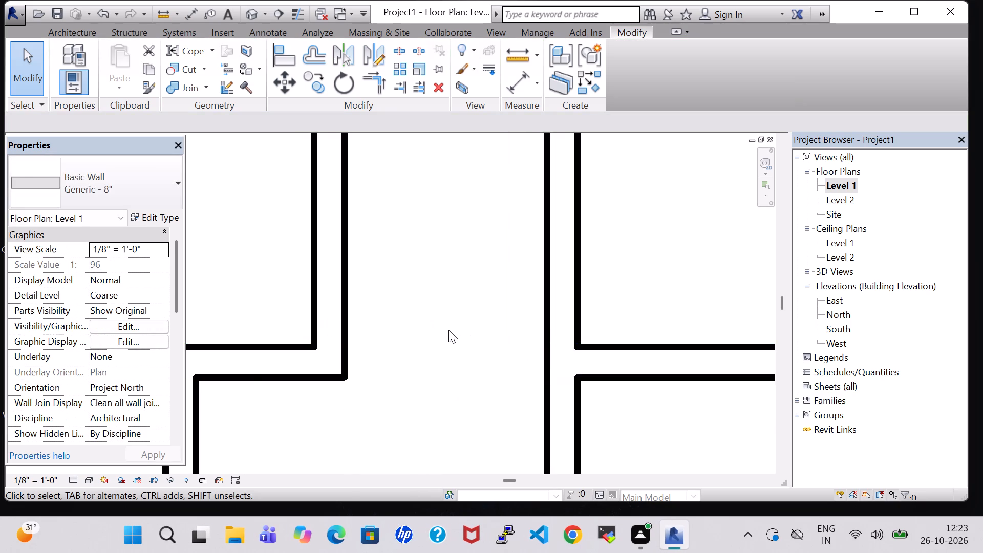
# Split the wall across the passage's north end at both passage sides and delete the segment between the cuts.
pyautogui.scroll(-11, 447, 330)
pyautogui.moveTo(516, 278); pyautogui.dragTo(466, 285, button='middle')
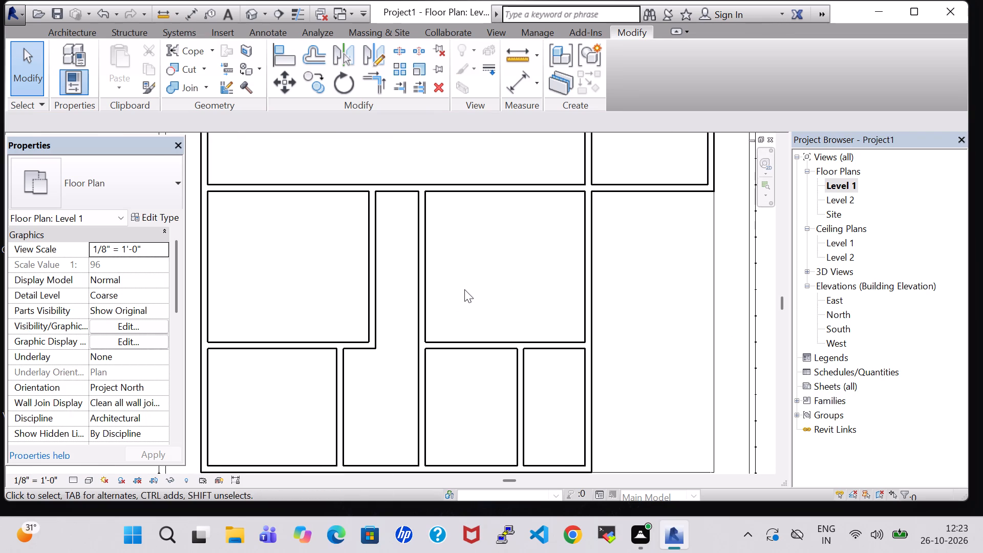
pyautogui.click(400, 53)
pyautogui.scroll(10, 342, 180)
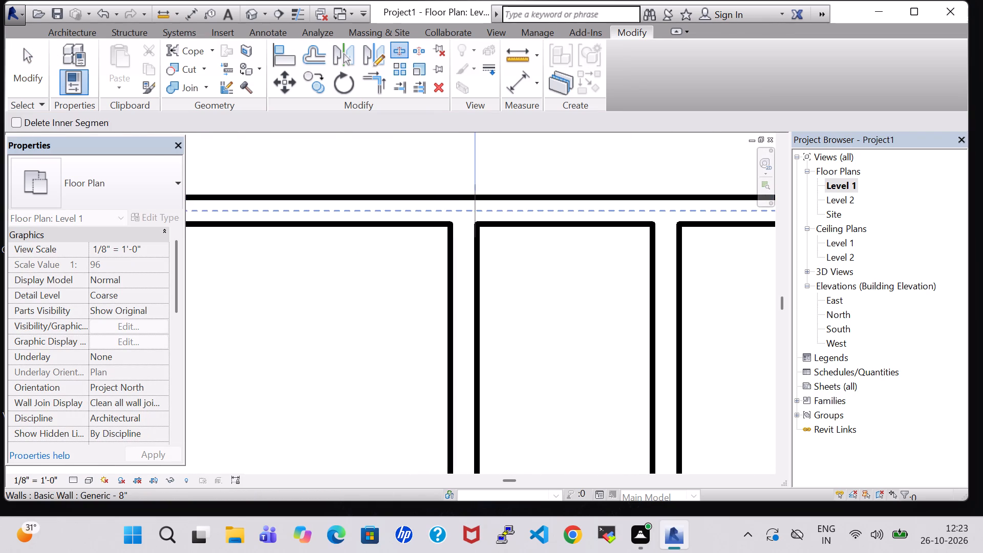
pyautogui.click(481, 211)
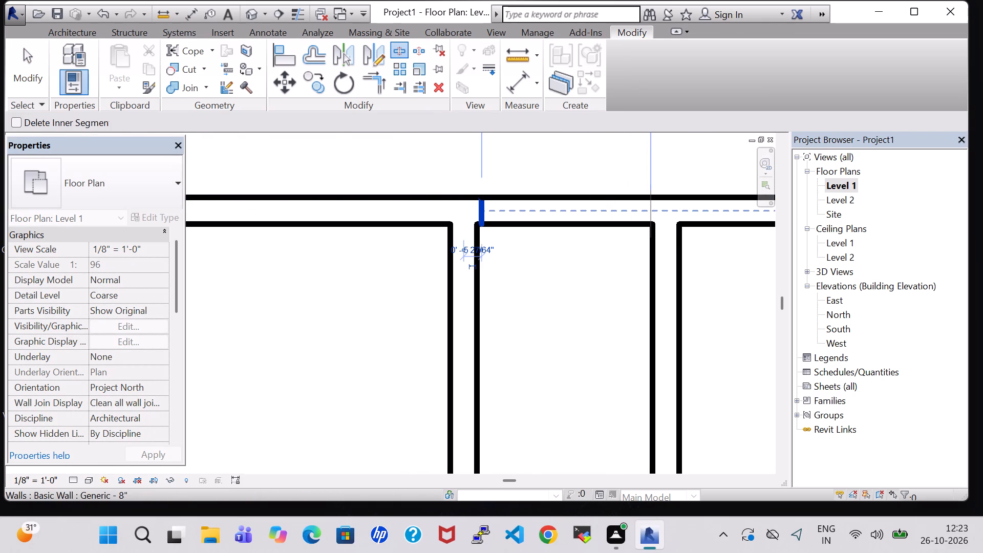
pyautogui.click(649, 212)
pyautogui.press('Escape')
pyautogui.press('Escape')
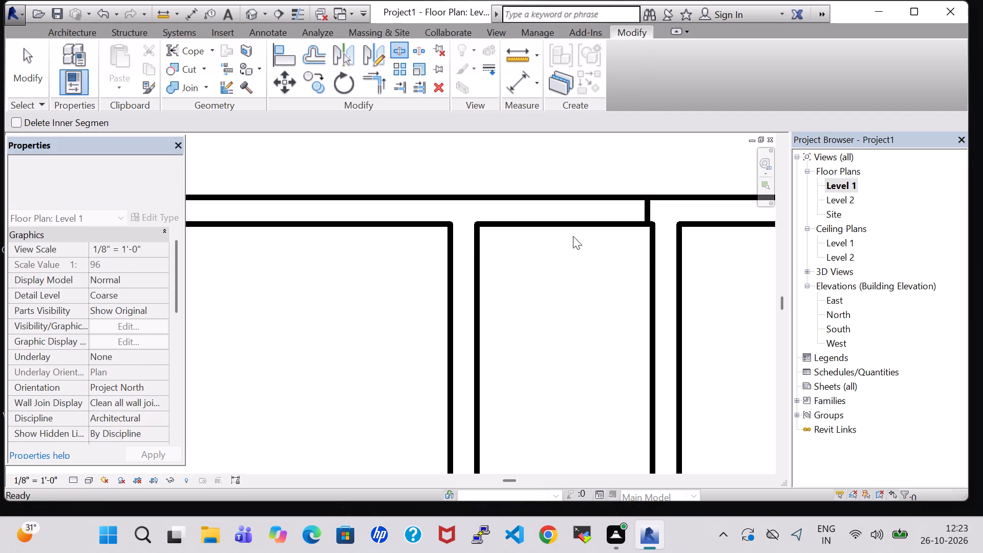
pyautogui.click(576, 218)
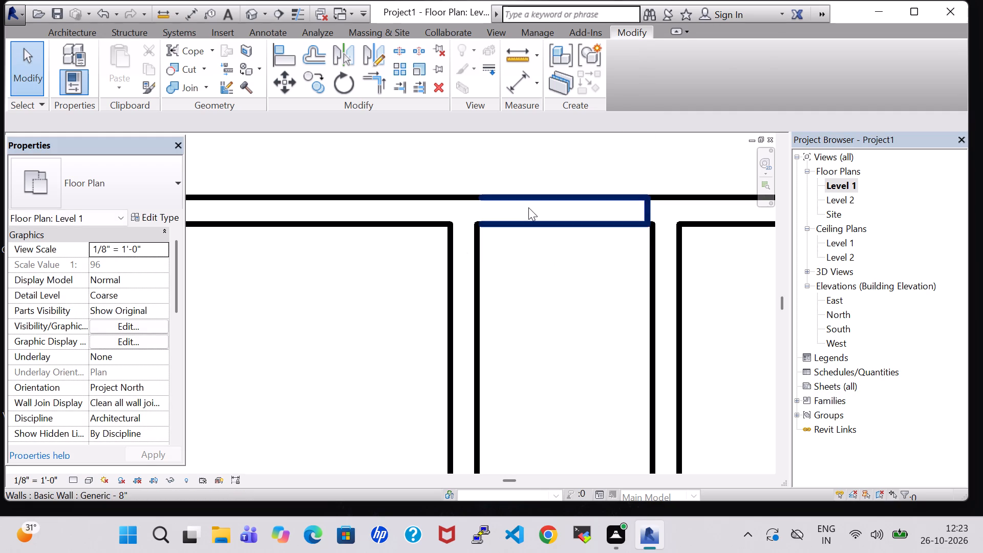
pyautogui.click(528, 207)
pyautogui.press('Delete')
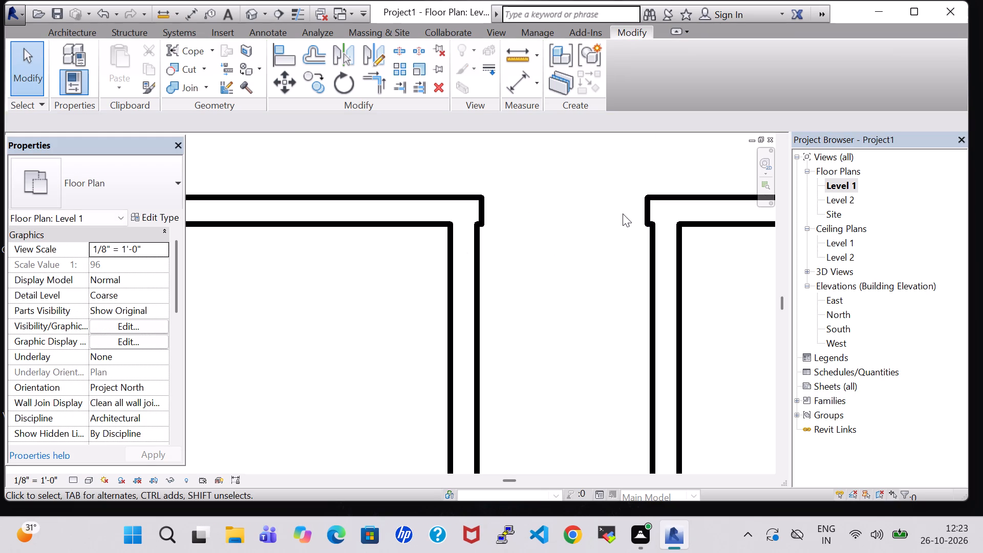
# Nudge both cut ends of the wall at the passage's north end back until they sit flush with the passage walls.
pyautogui.click(642, 212)
pyautogui.press('Right')
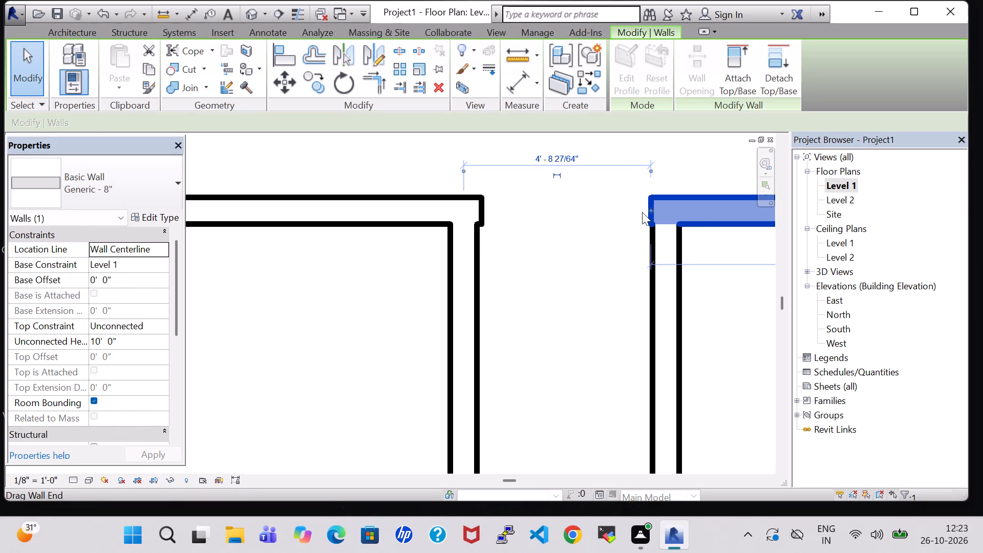
pyautogui.press('Right')
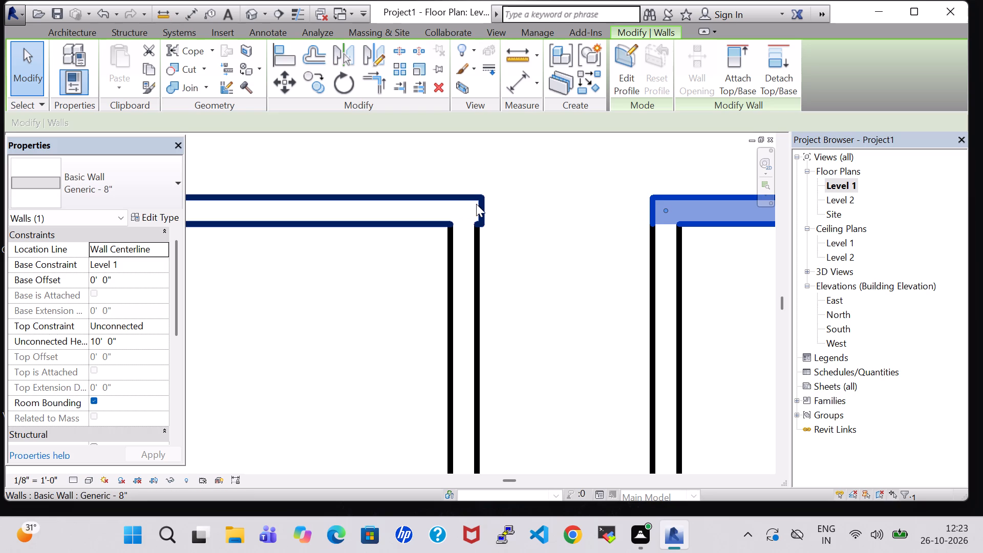
pyautogui.click(482, 205)
pyautogui.press('Left')
pyautogui.press('Left')
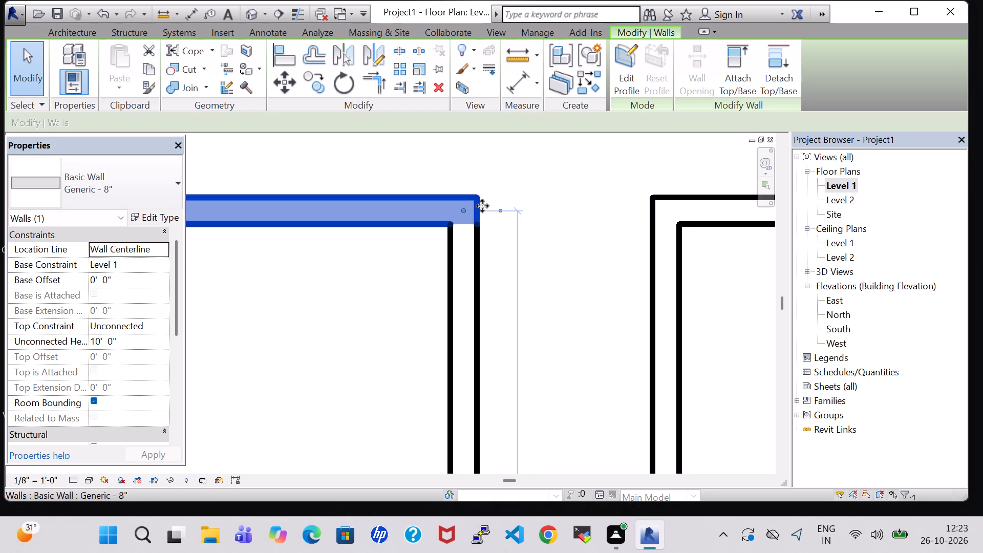
pyautogui.click(539, 309)
# Split the small southeast room's east wall near the cross wall and near the south wall, and delete the segment between the cuts.
pyautogui.scroll(-9, 539, 309)
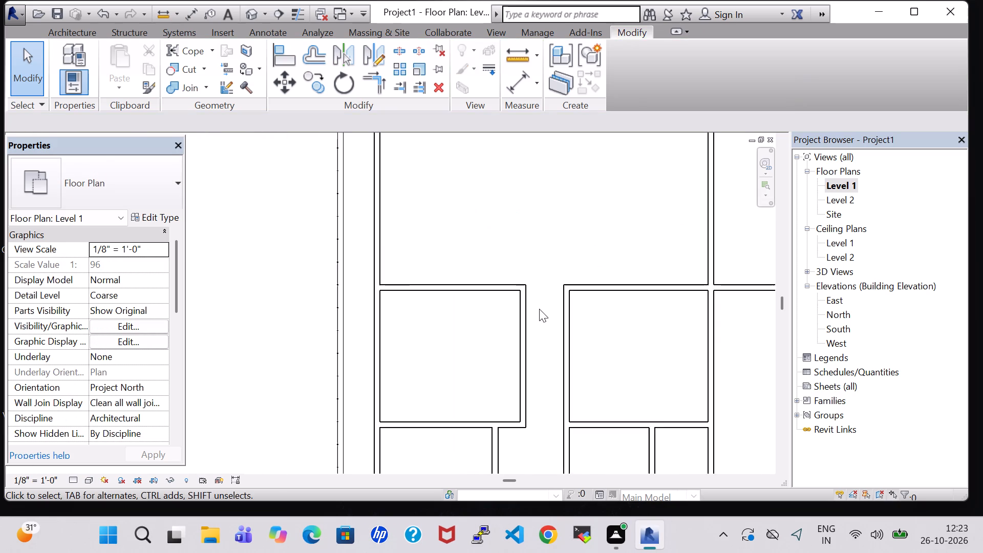
pyautogui.scroll(-4, 539, 309)
pyautogui.middleClick(595, 338)
pyautogui.moveTo(593, 338); pyautogui.dragTo(578, 336, button='middle')
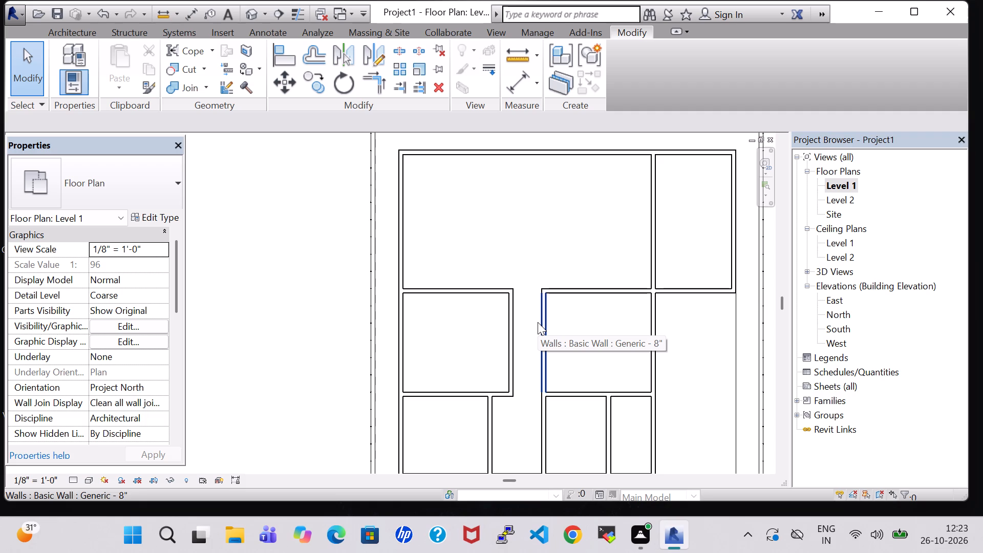
pyautogui.moveTo(592, 380); pyautogui.dragTo(590, 370, button='middle')
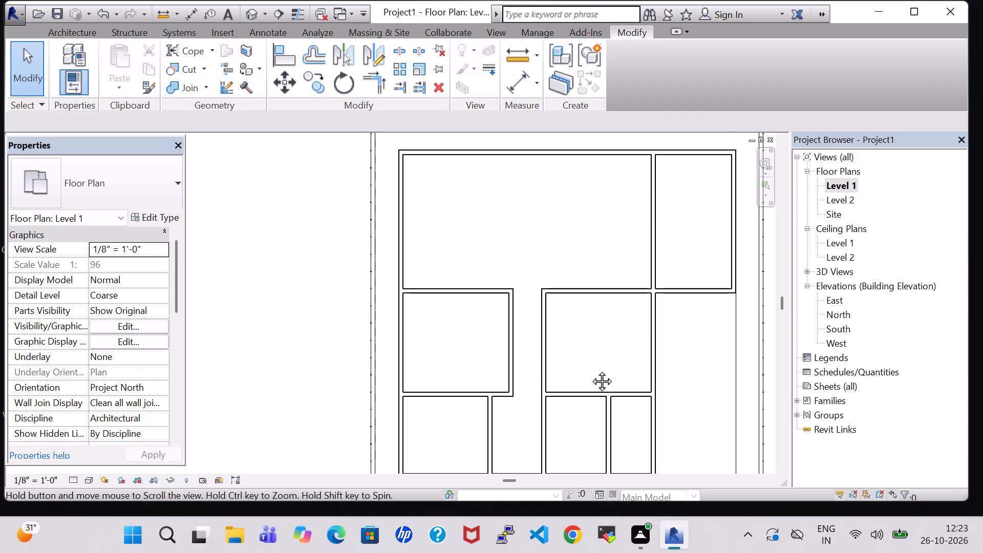
pyautogui.moveTo(590, 370); pyautogui.dragTo(588, 317, button='middle')
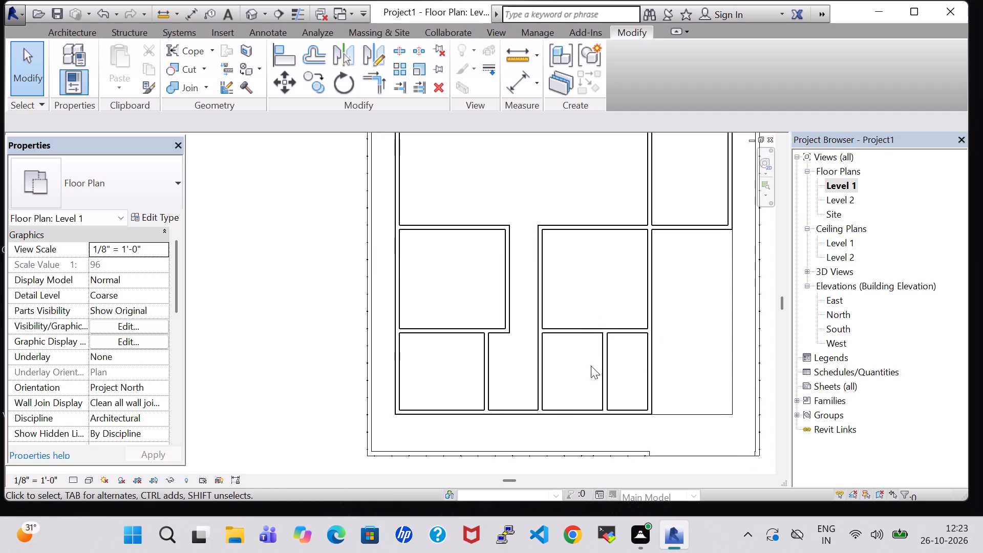
pyautogui.click(400, 52)
pyautogui.scroll(4, 629, 321)
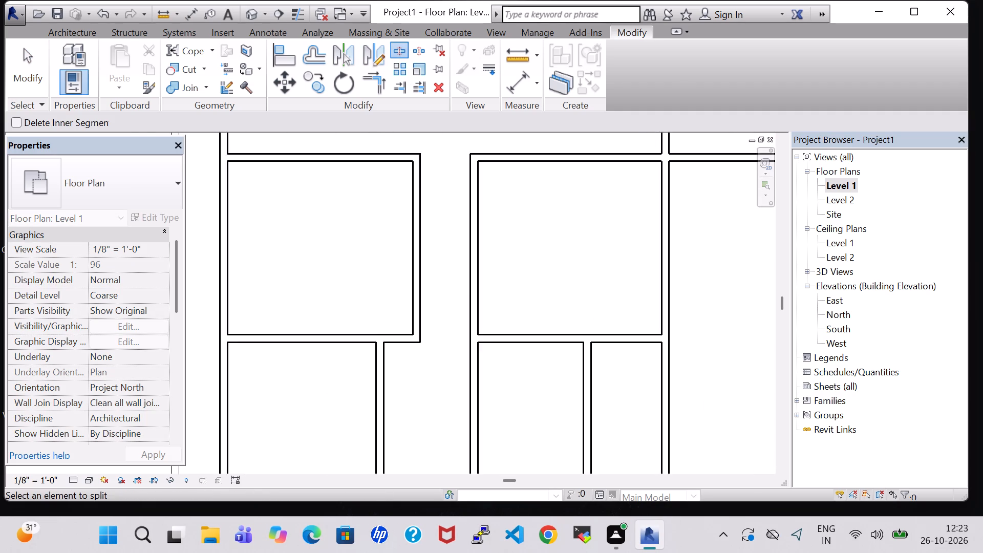
pyautogui.scroll(6, 629, 321)
pyautogui.click(719, 372)
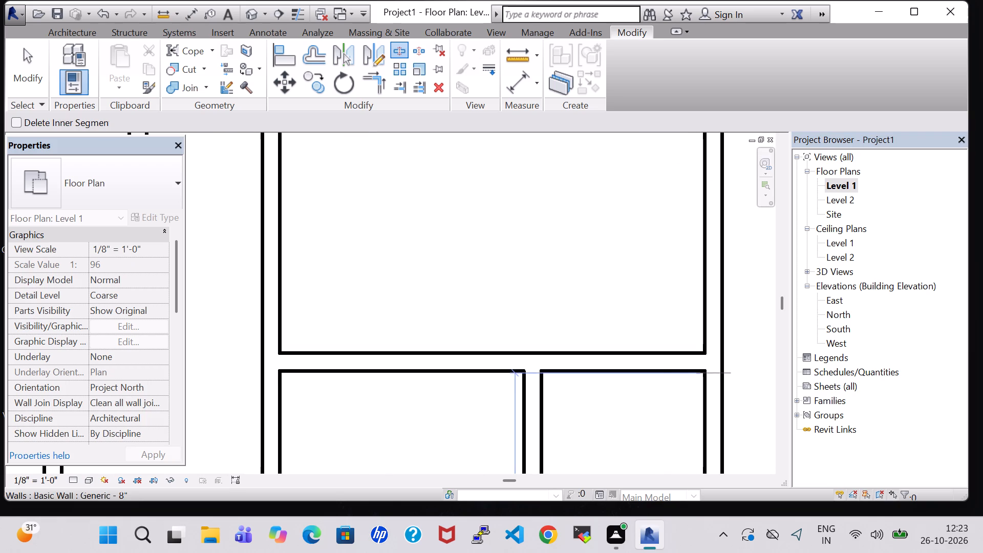
pyautogui.scroll(-5, 697, 402)
pyautogui.moveTo(691, 405); pyautogui.dragTo(668, 270, button='middle')
pyautogui.scroll(5, 682, 389)
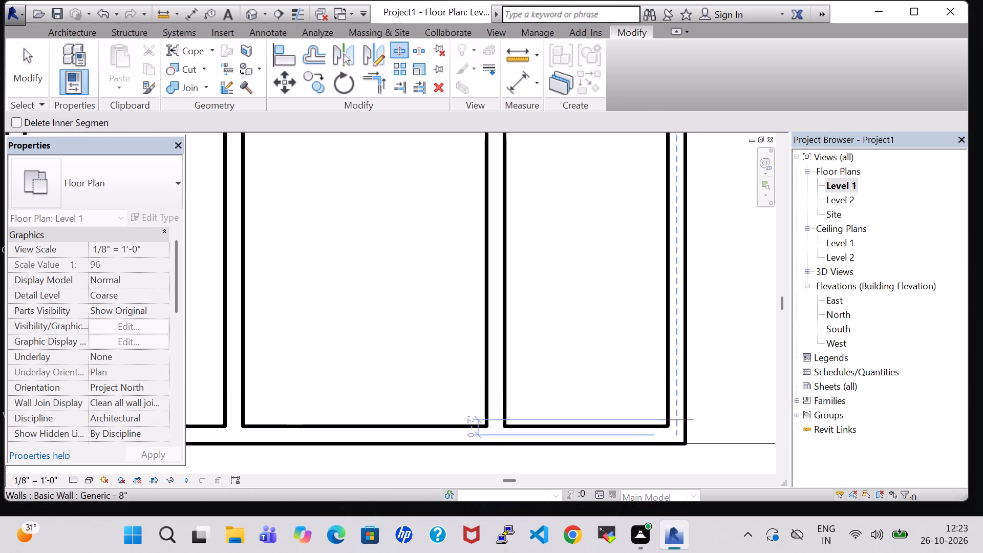
pyautogui.click(677, 425)
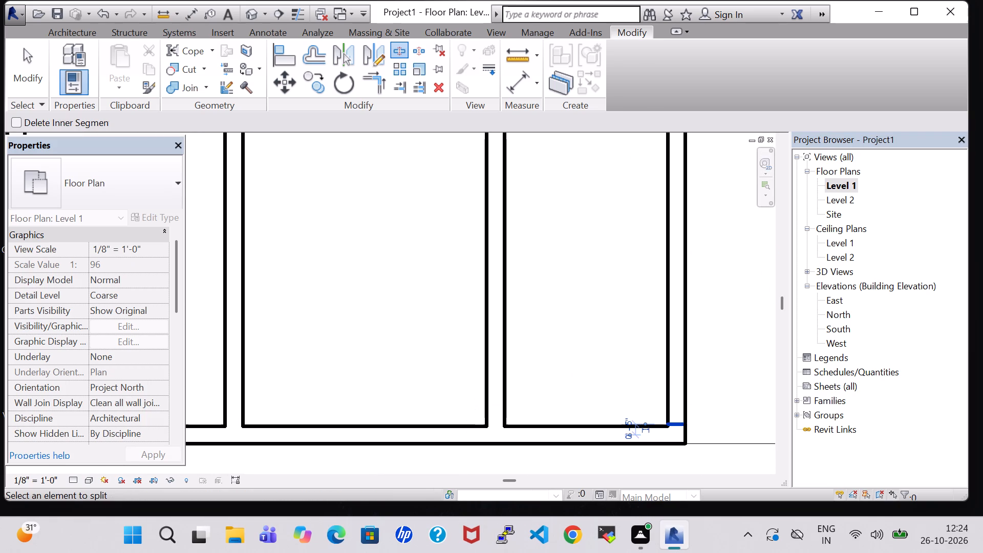
pyautogui.press('Escape')
pyautogui.press('Escape')
pyautogui.click(679, 380)
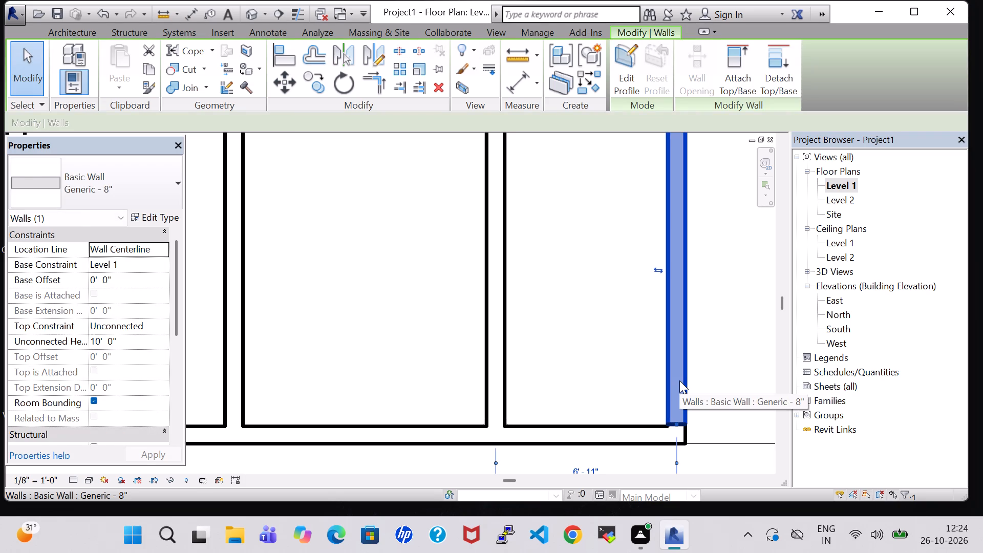
pyautogui.press('Delete')
# Delete the short leftover wall stub at the east end of the south wall.
pyautogui.click(678, 422)
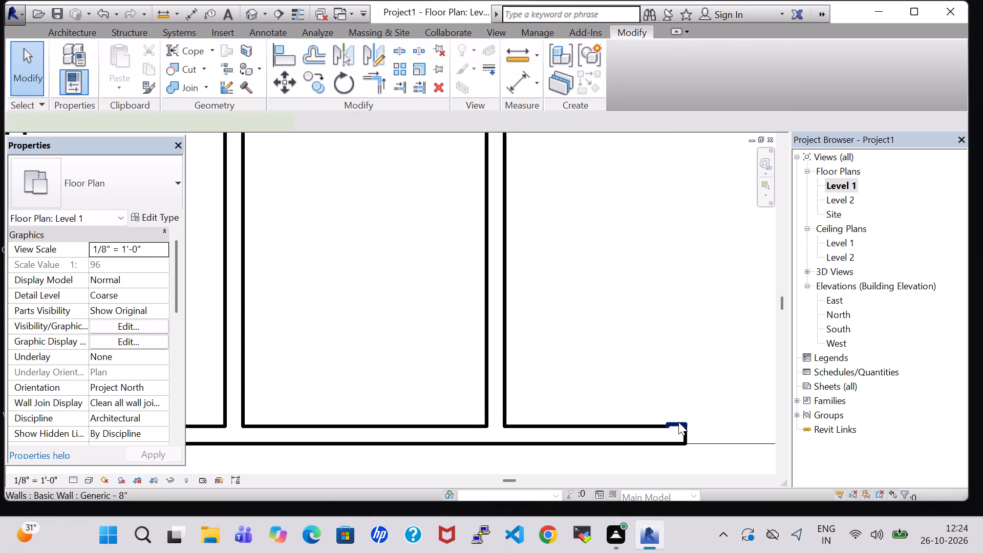
pyautogui.press('Down')
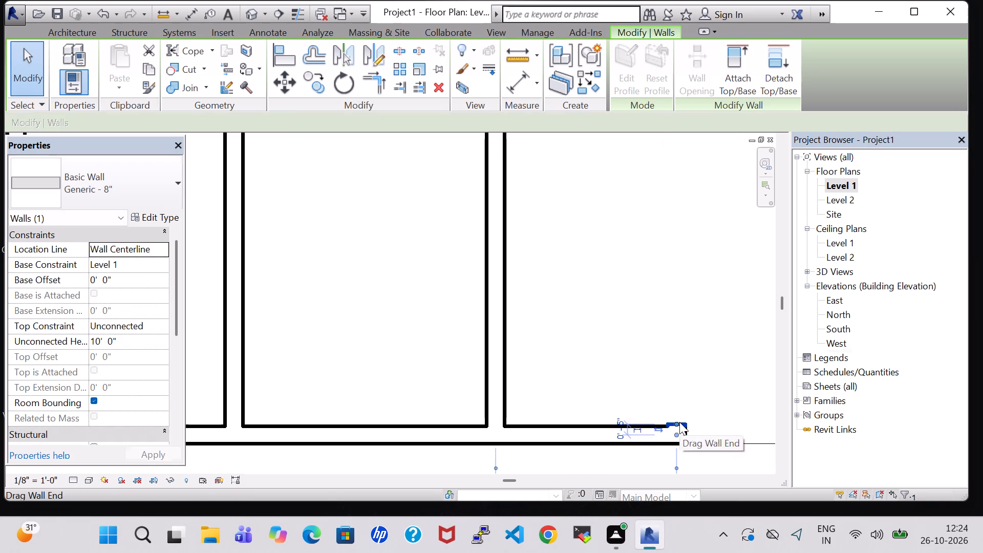
pyautogui.click(912, 486)
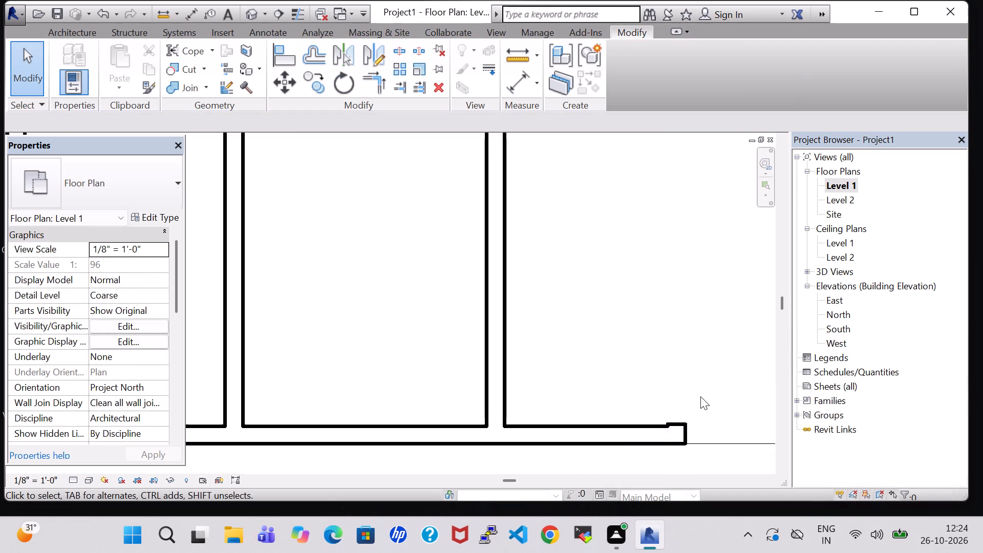
pyautogui.click(684, 384)
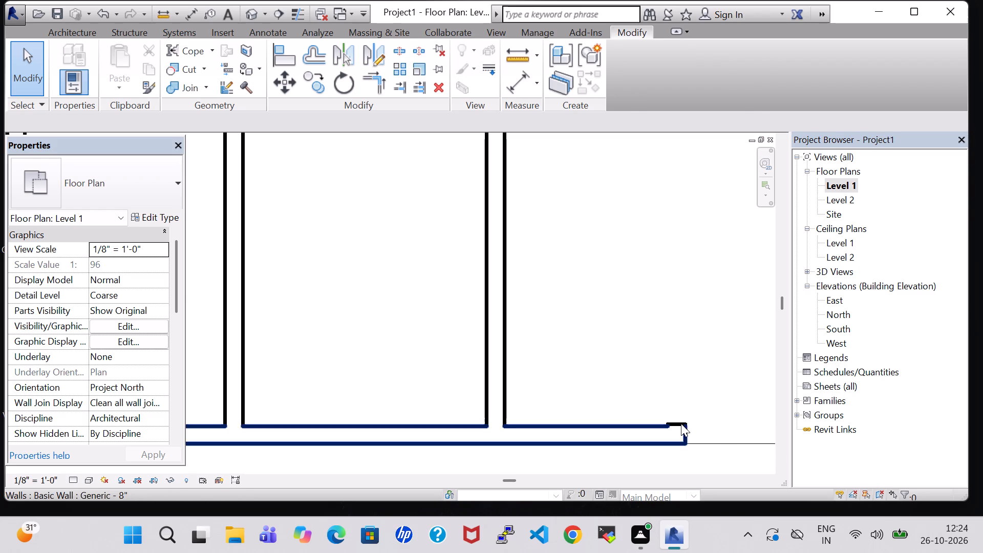
pyautogui.click(681, 423)
pyautogui.click(656, 376)
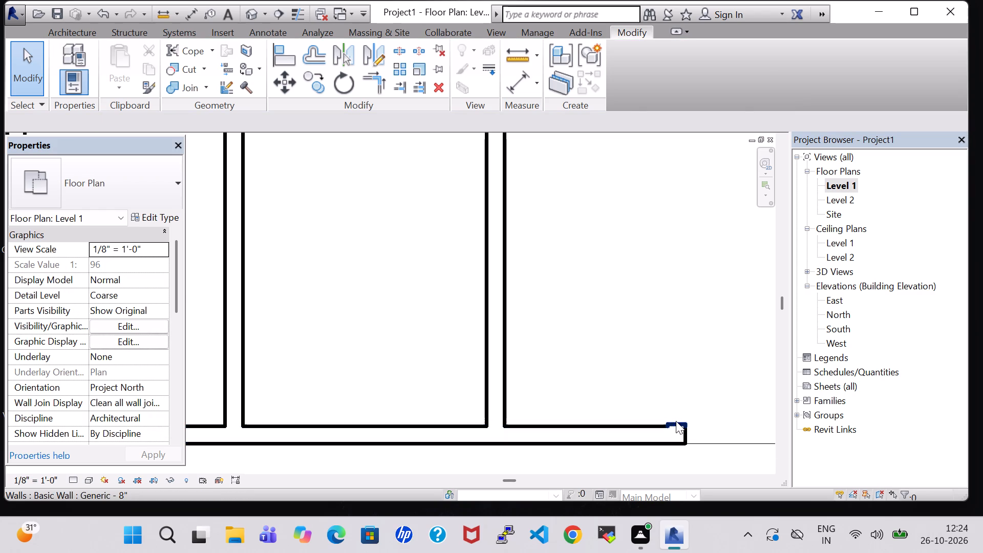
pyautogui.click(678, 423)
pyautogui.press('Delete')
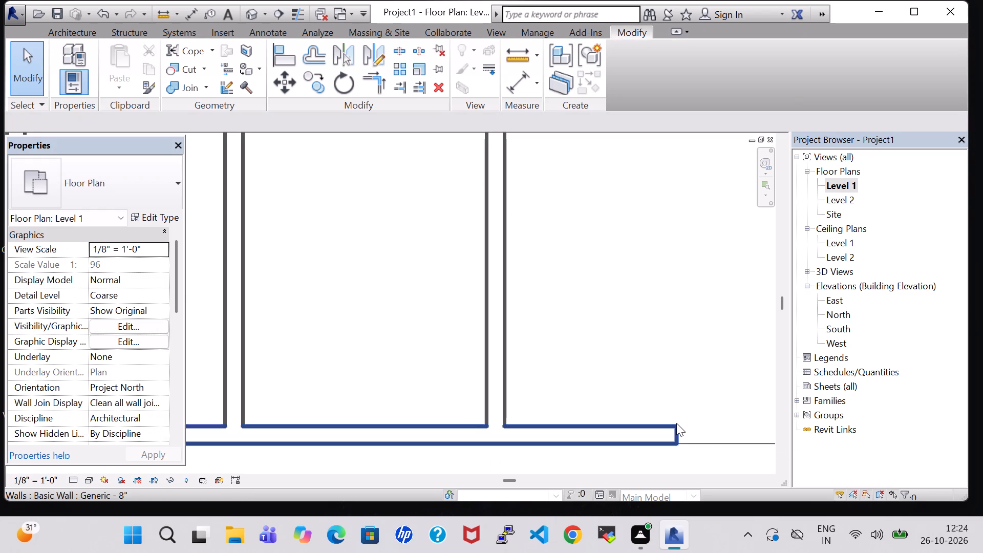
pyautogui.click(594, 305)
# Nudge the cut south end of the remaining east wall up until it sits flush with the cross wall.
pyautogui.scroll(-4, 592, 304)
pyautogui.moveTo(595, 281); pyautogui.dragTo(589, 358, button='middle')
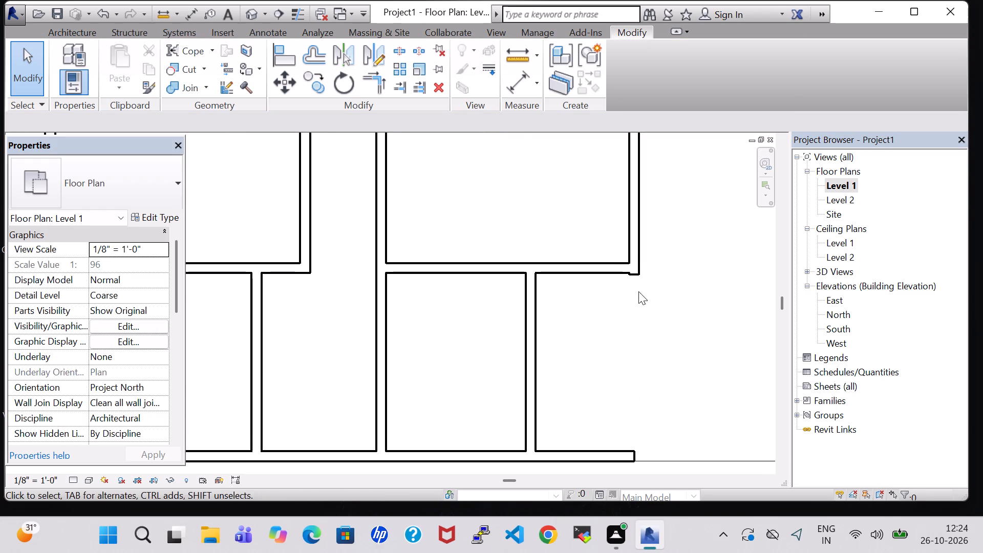
pyautogui.click(632, 274)
pyautogui.press('Up')
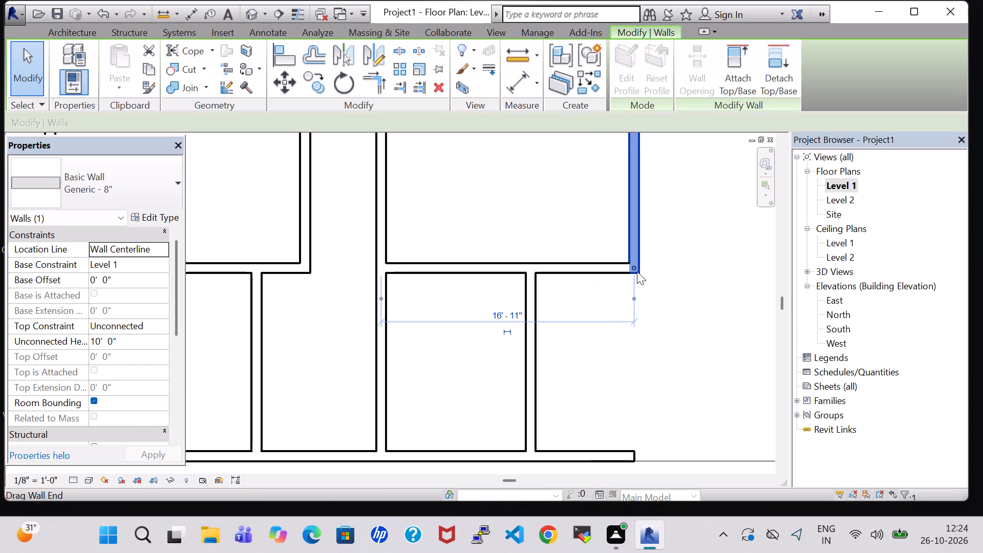
pyautogui.click(558, 380)
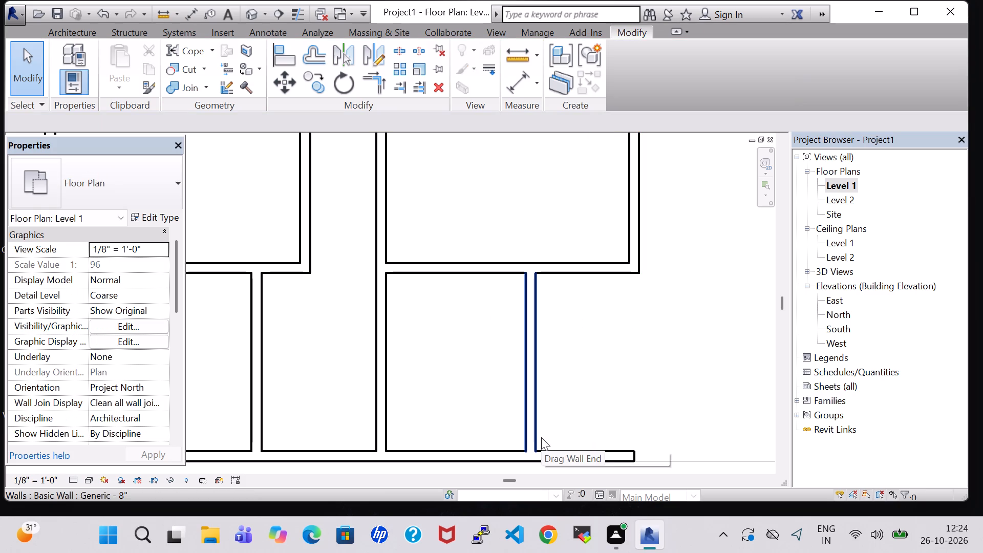
# Nudge the south wall's free east end slightly outward, toward the line of the east wall above.
pyautogui.scroll(-1, 668, 451)
pyautogui.scroll(-1, 661, 369)
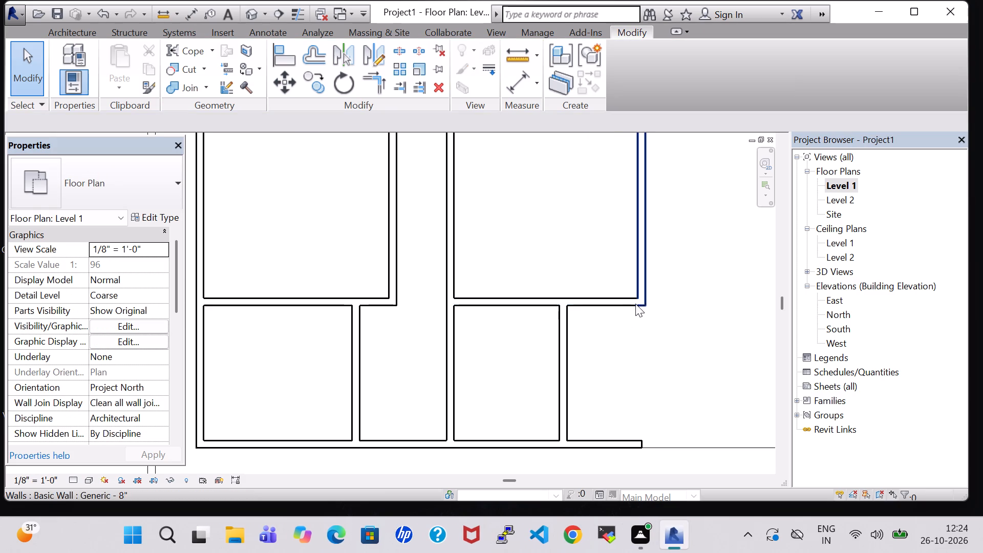
pyautogui.scroll(3, 648, 398)
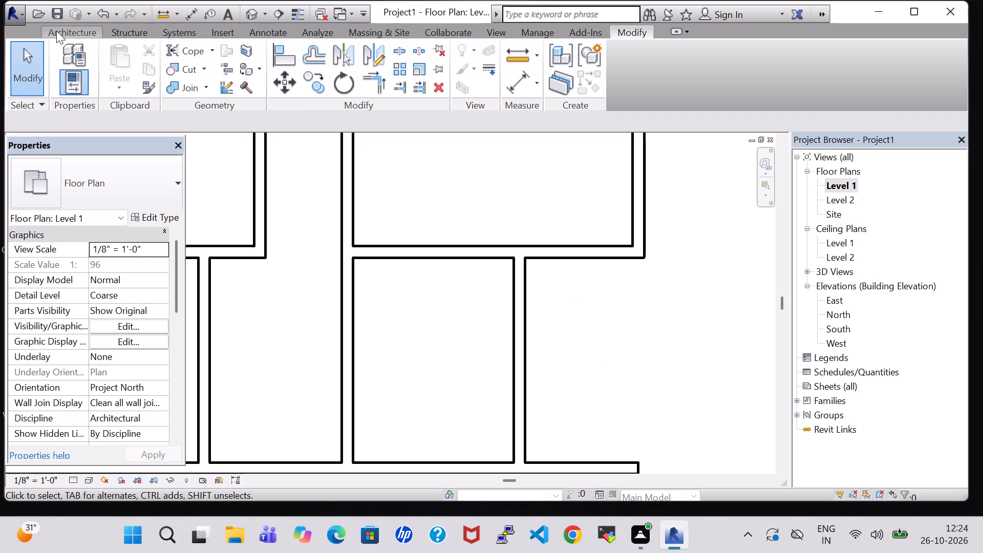
pyautogui.doubleClick(638, 468)
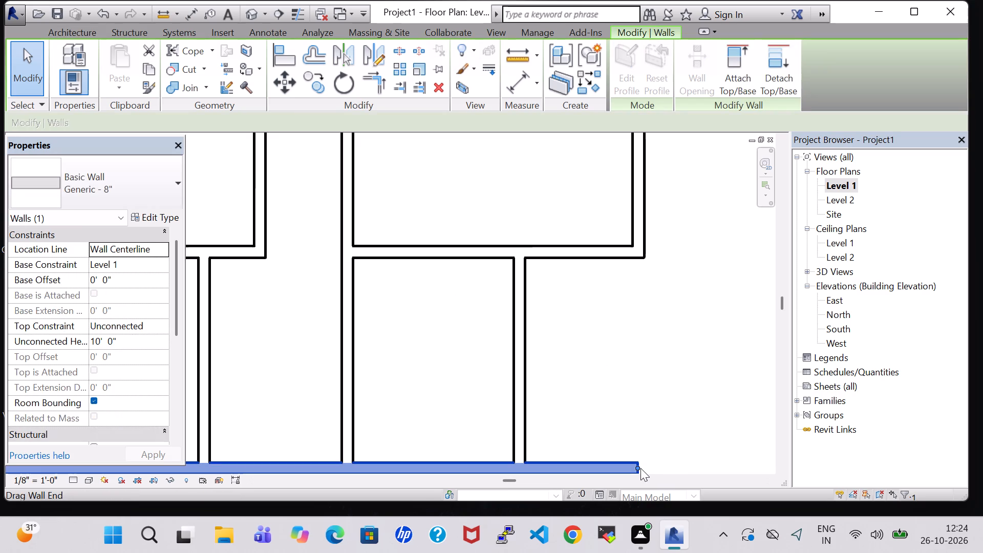
pyautogui.press('Right')
pyautogui.press('Right')
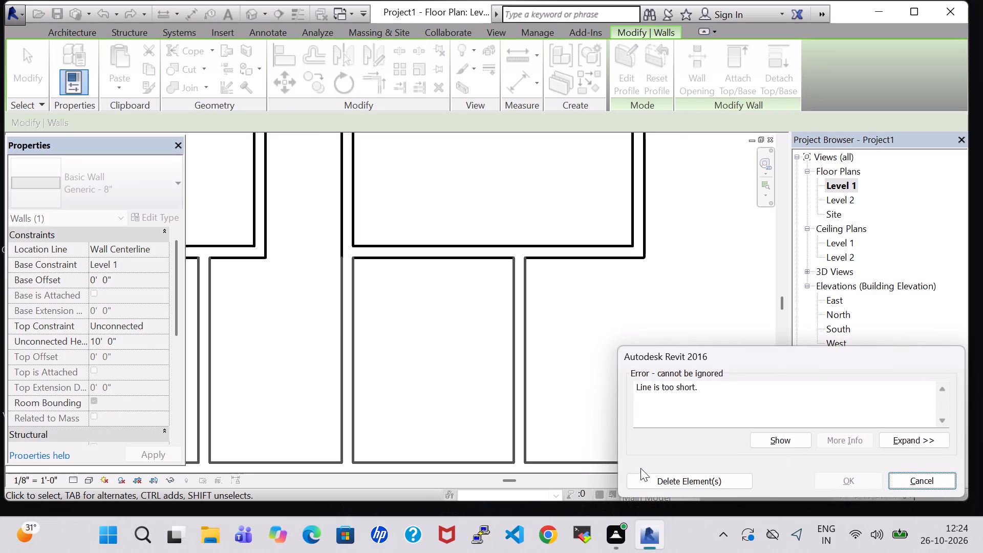
pyautogui.click(922, 485)
pyautogui.click(635, 347)
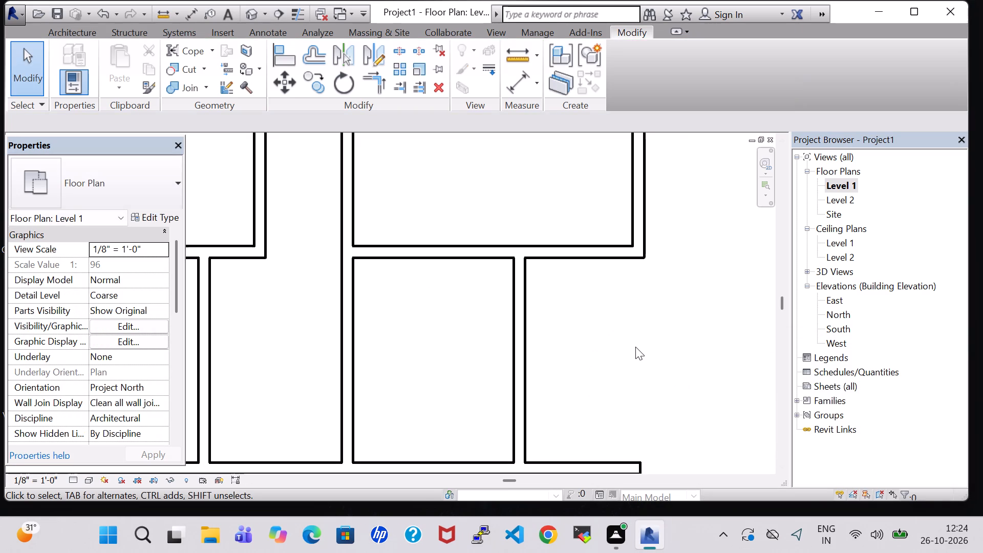
# Draw a 10' high Generic - 8" wall across the wider southern part of the passage, about 4'-6" south of the cross wall.
pyautogui.scroll(-4, 632, 368)
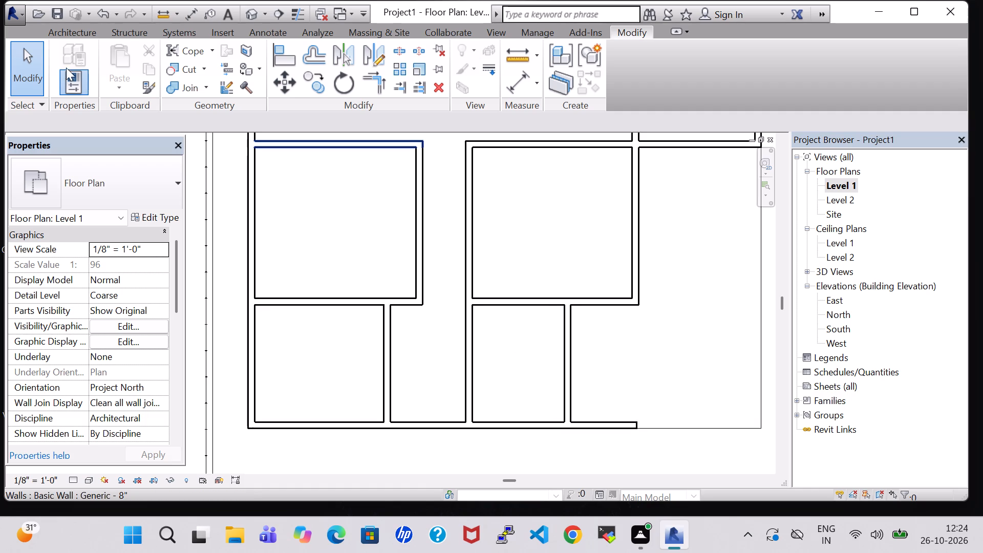
pyautogui.click(79, 28)
pyautogui.click(72, 46)
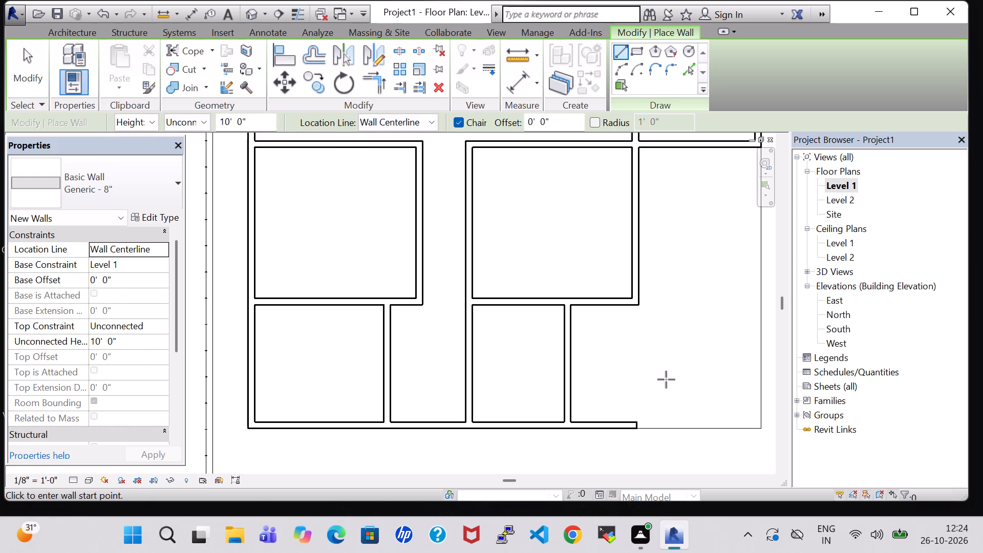
pyautogui.scroll(2, 452, 345)
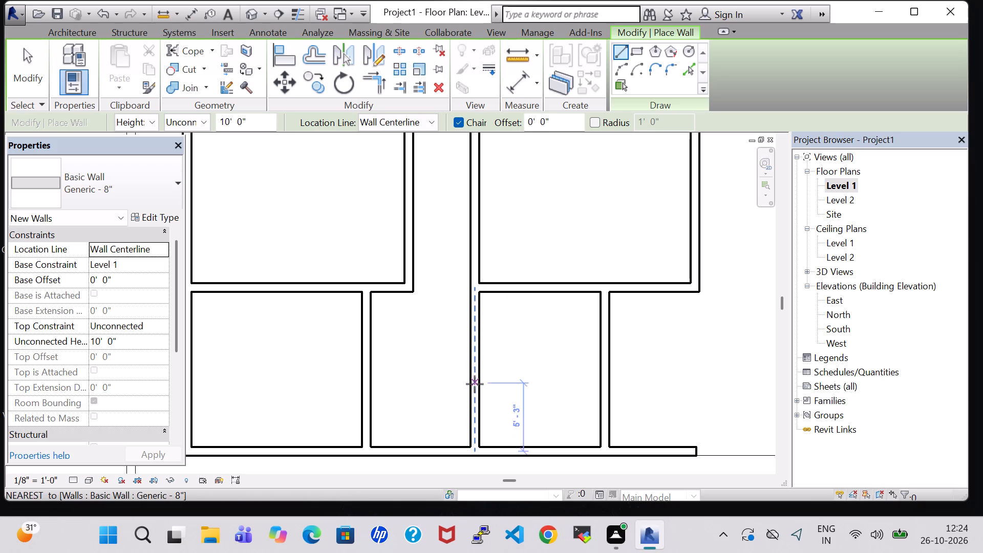
pyautogui.click(475, 346)
pyautogui.click(370, 342)
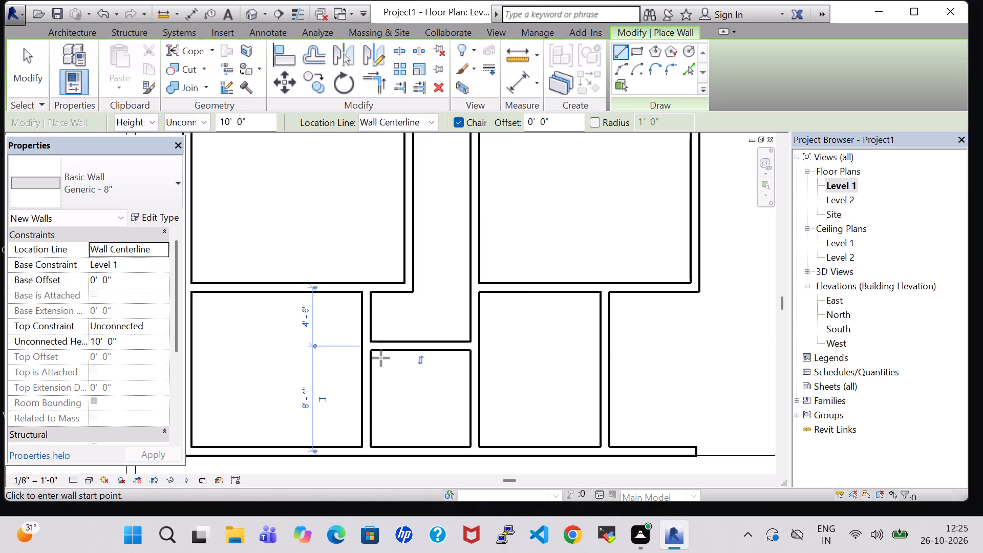
pyautogui.press('Escape')
pyautogui.press('Escape')
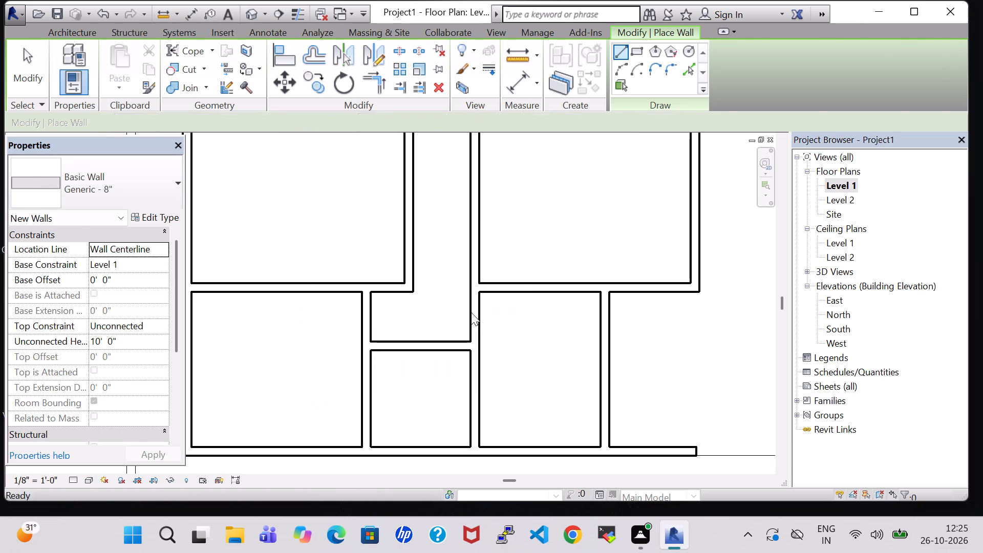
pyautogui.press('Escape')
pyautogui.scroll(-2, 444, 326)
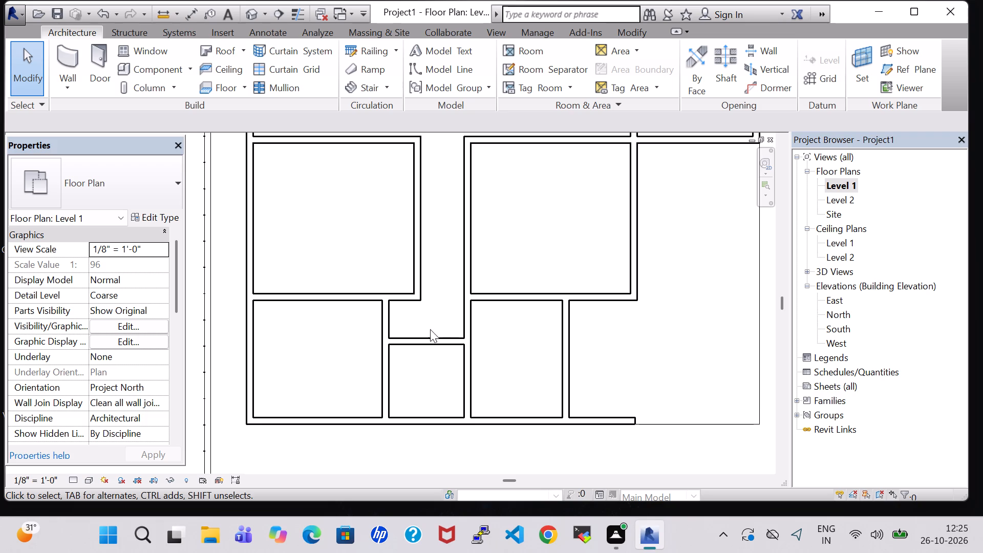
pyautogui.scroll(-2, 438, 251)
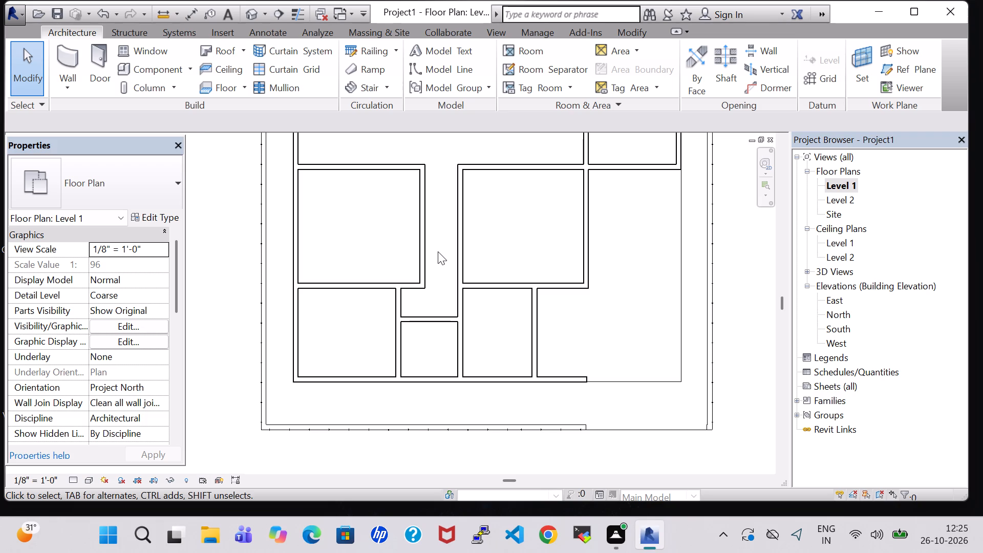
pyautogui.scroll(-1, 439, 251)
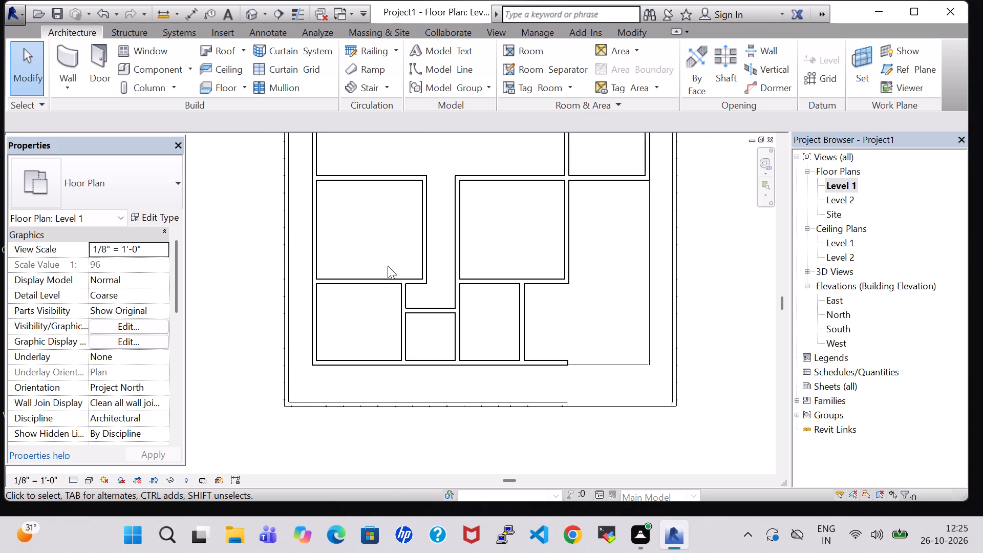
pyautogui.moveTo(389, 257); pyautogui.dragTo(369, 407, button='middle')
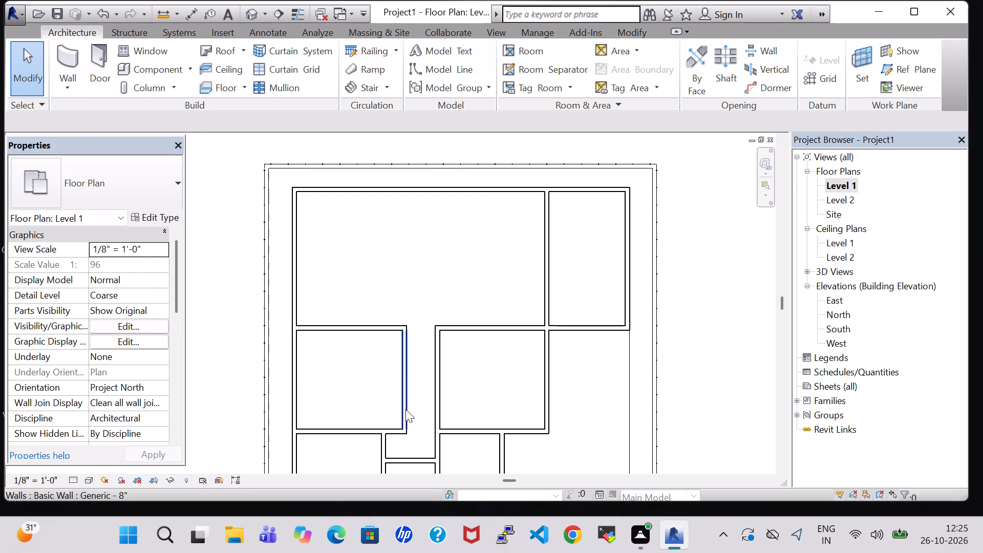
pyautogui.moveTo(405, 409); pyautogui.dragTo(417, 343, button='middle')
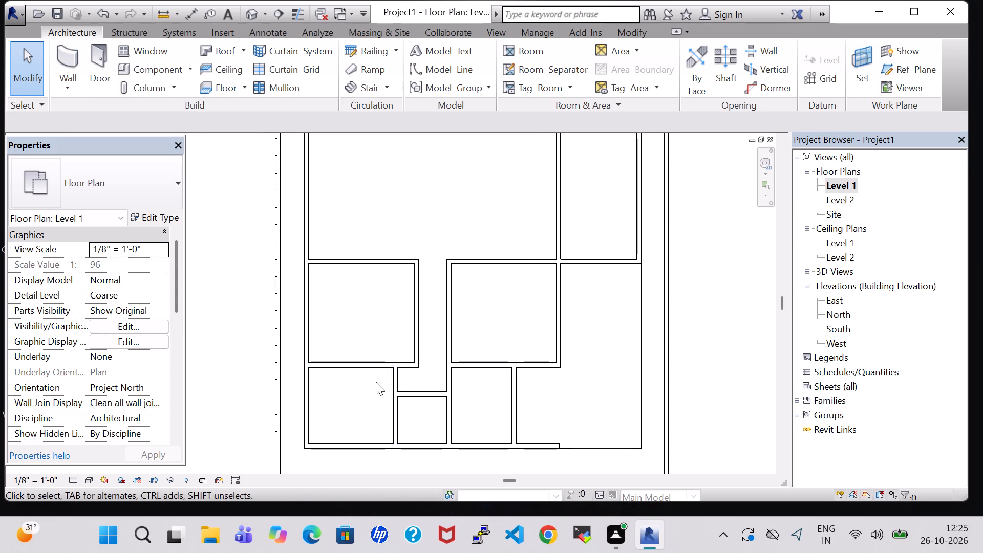
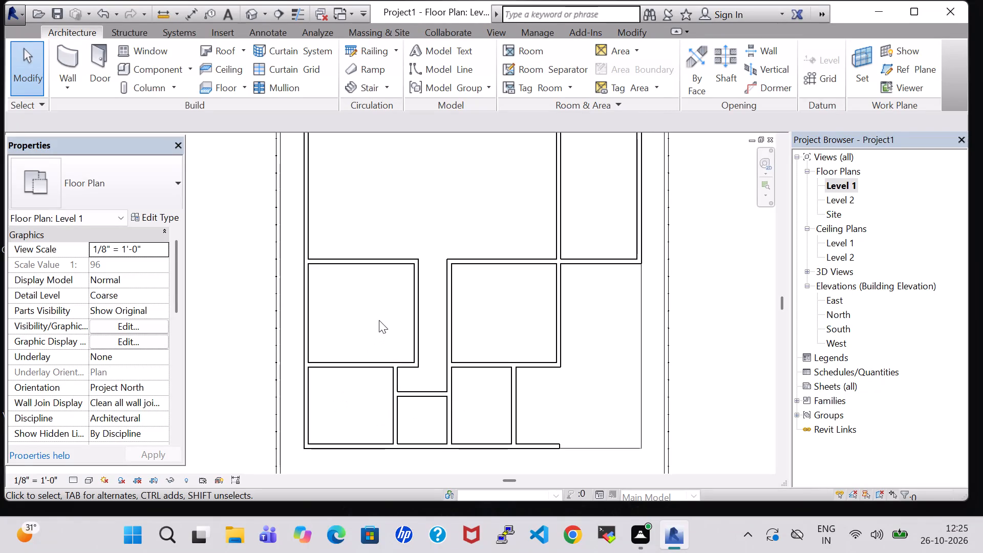
# Draw a 10' high Generic - 8" wall about 39' long east-west across the large north room, about 12'-8" south of the north wall.
pyautogui.moveTo(378, 320); pyautogui.dragTo(375, 460, button='middle')
pyautogui.click(66, 56)
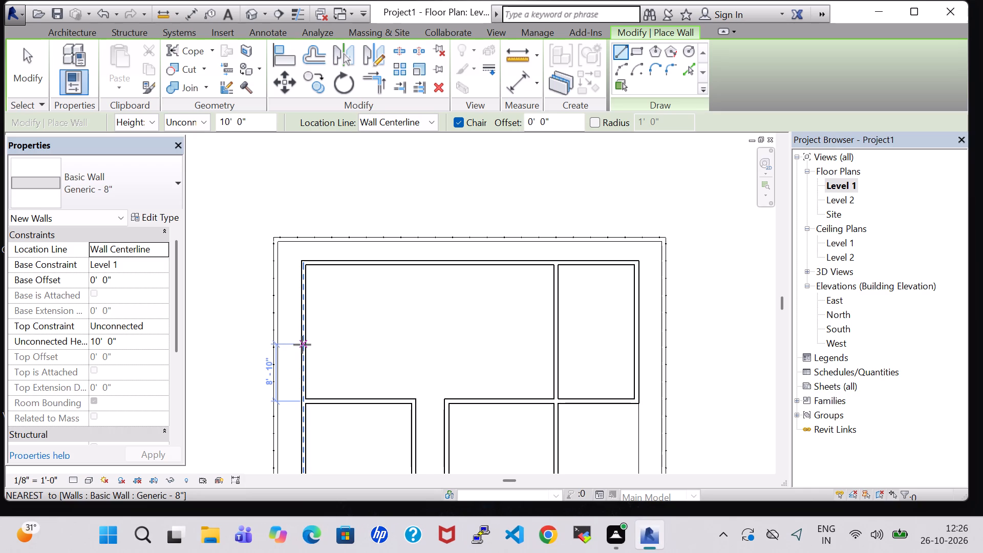
pyautogui.click(302, 345)
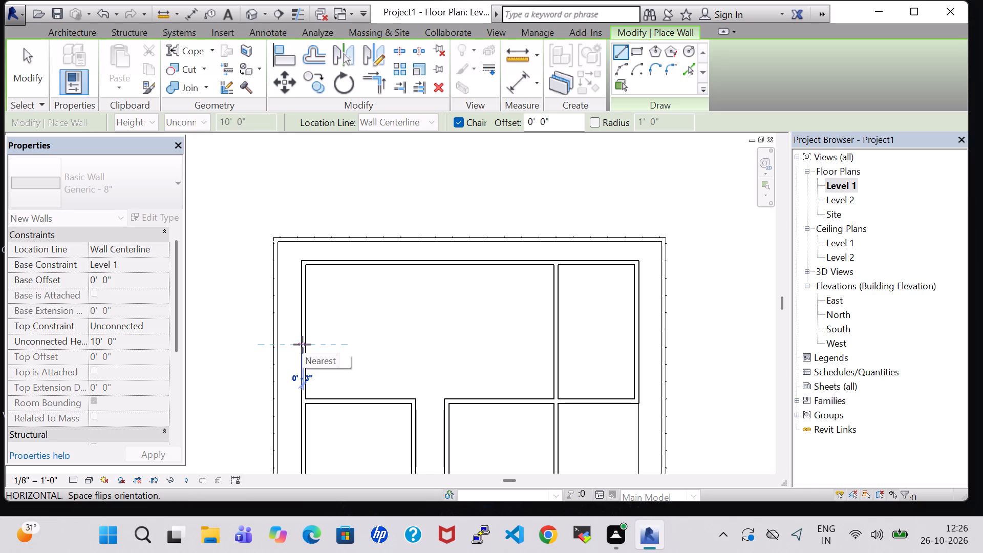
pyautogui.click(559, 345)
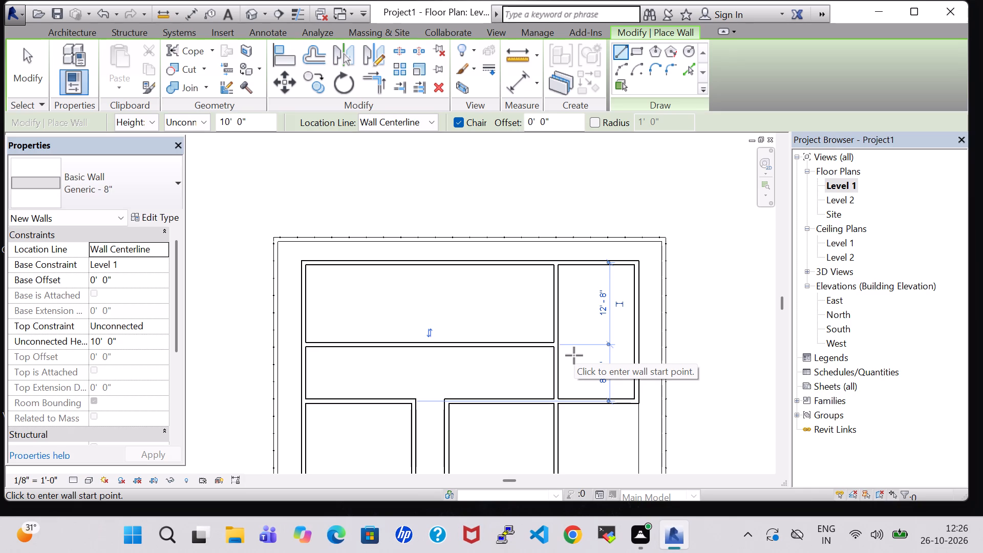
pyautogui.press('Escape')
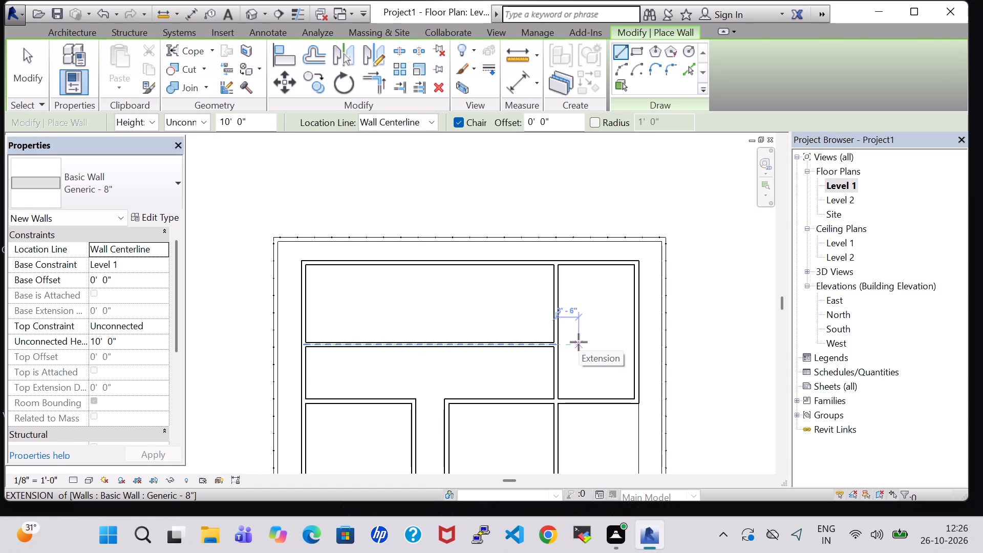
pyautogui.press('Escape')
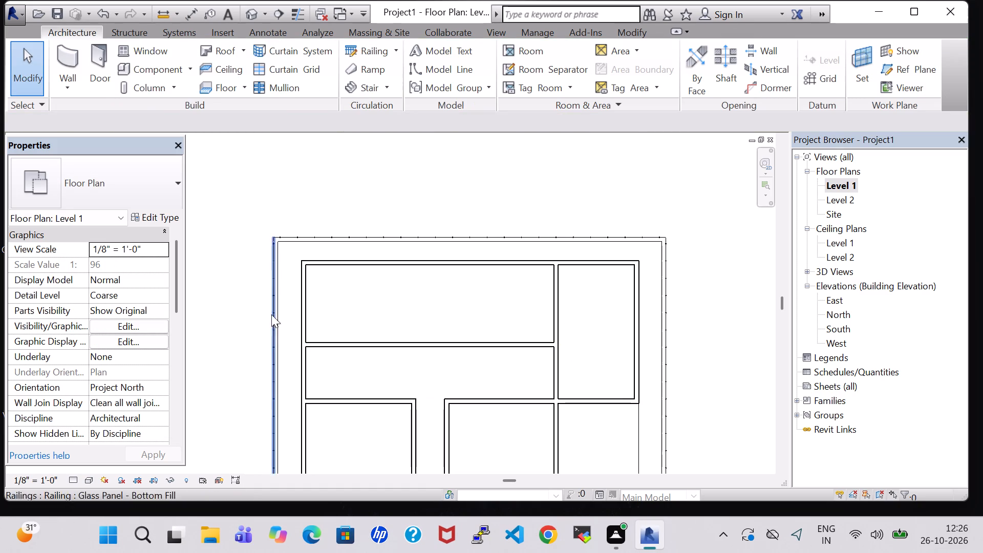
# Draw two north-south walls below the new wall down to the cross wall, one about 5'-9" from the west wall, the other about 5' farther east.
pyautogui.click(64, 51)
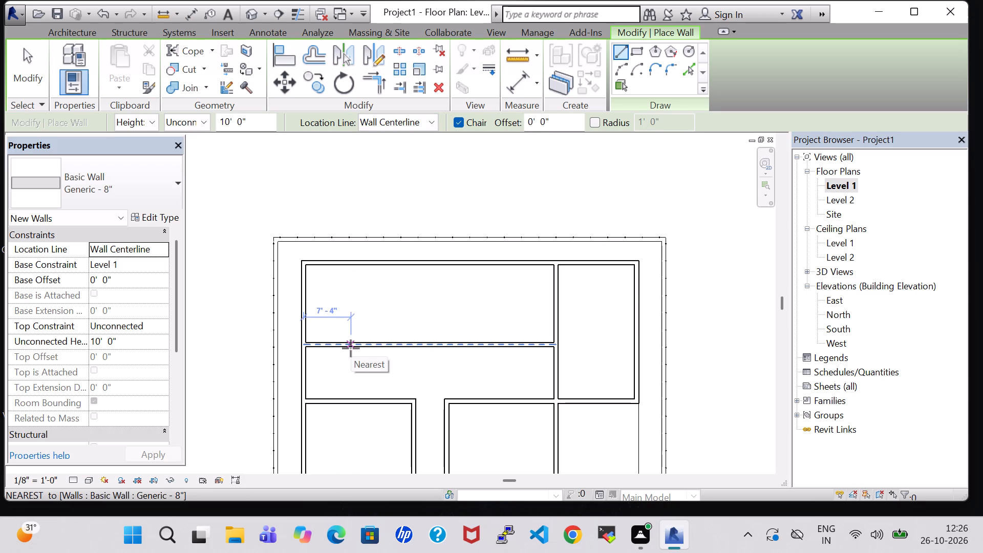
pyautogui.scroll(5, 351, 348)
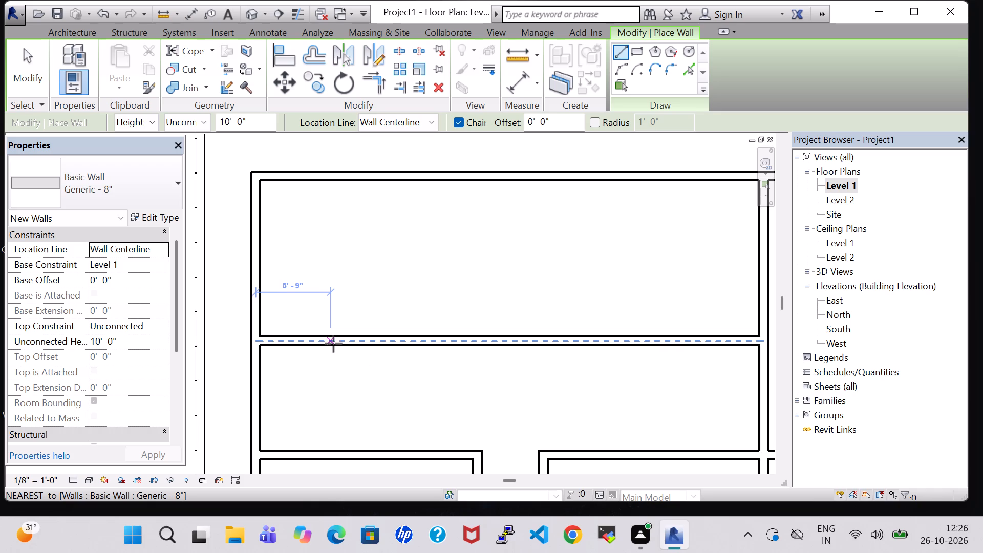
pyautogui.click(333, 344)
pyautogui.click(331, 452)
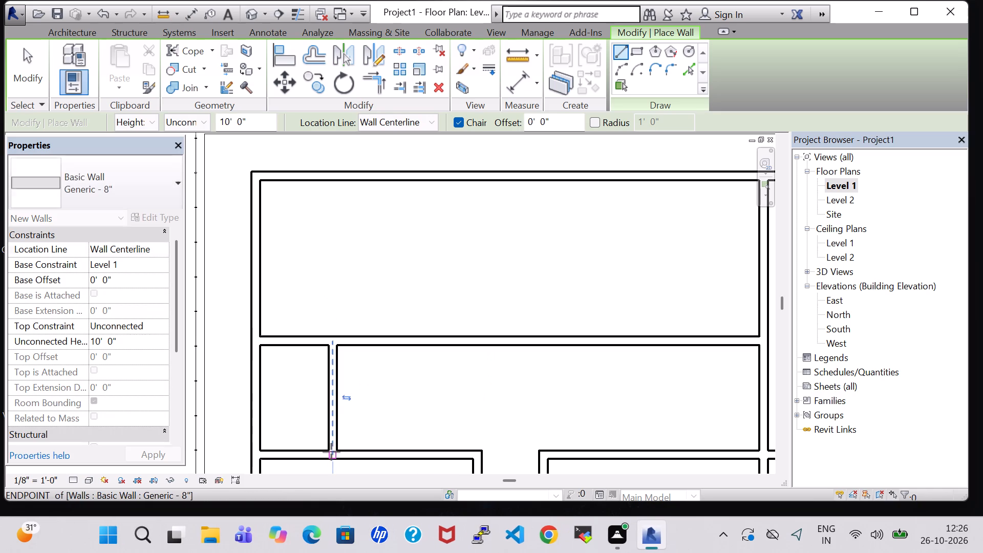
pyautogui.click(400, 341)
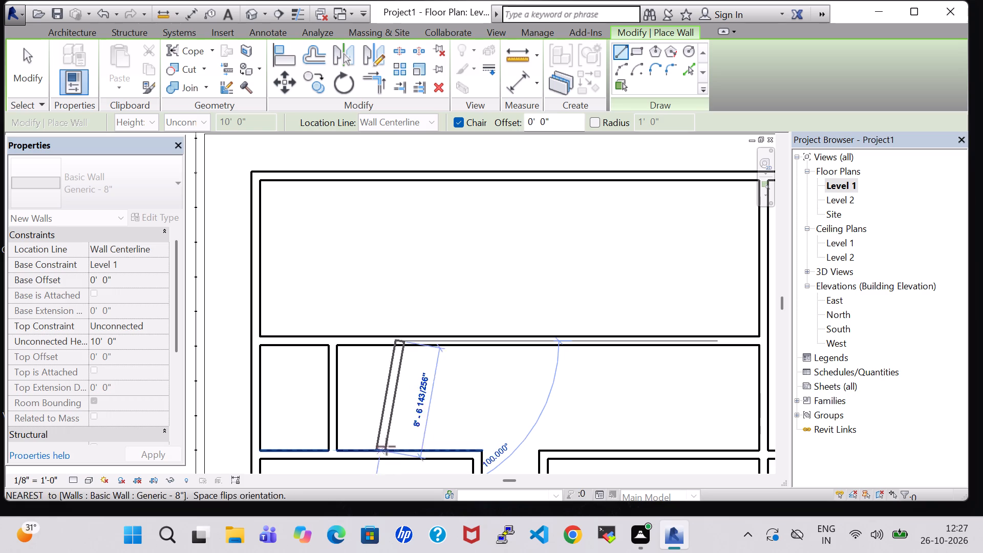
pyautogui.click(406, 456)
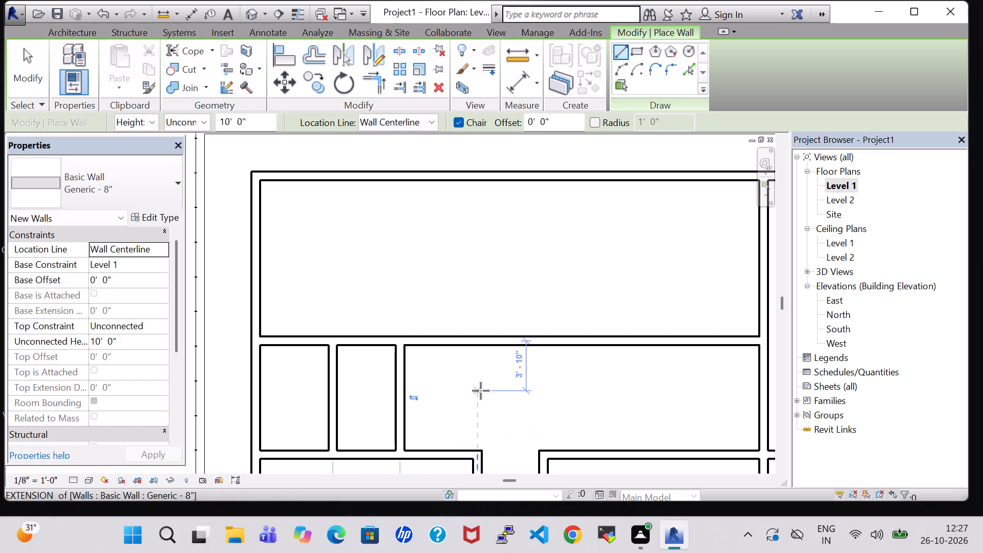
pyautogui.press('Escape')
pyautogui.press('Escape')
pyautogui.scroll(-2, 431, 391)
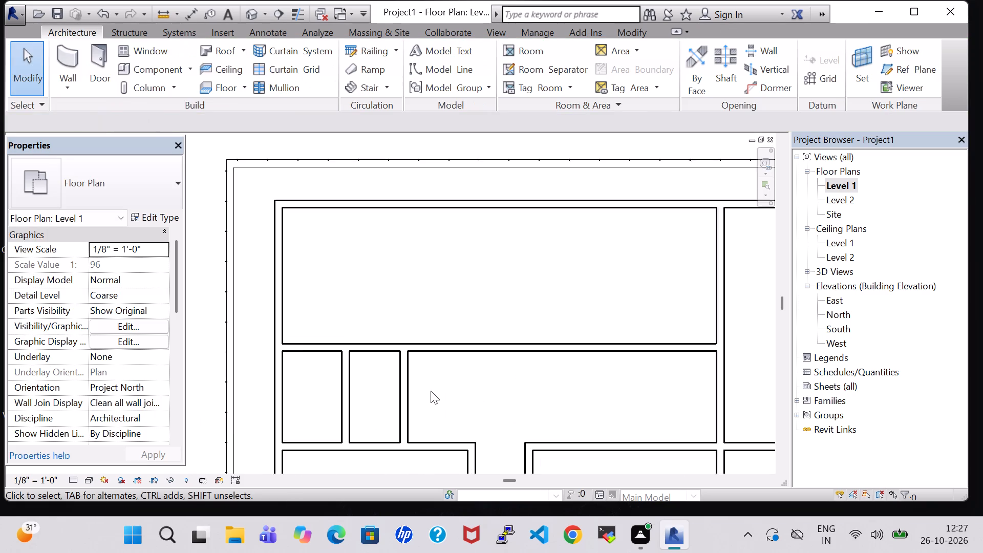
pyautogui.scroll(-1, 431, 391)
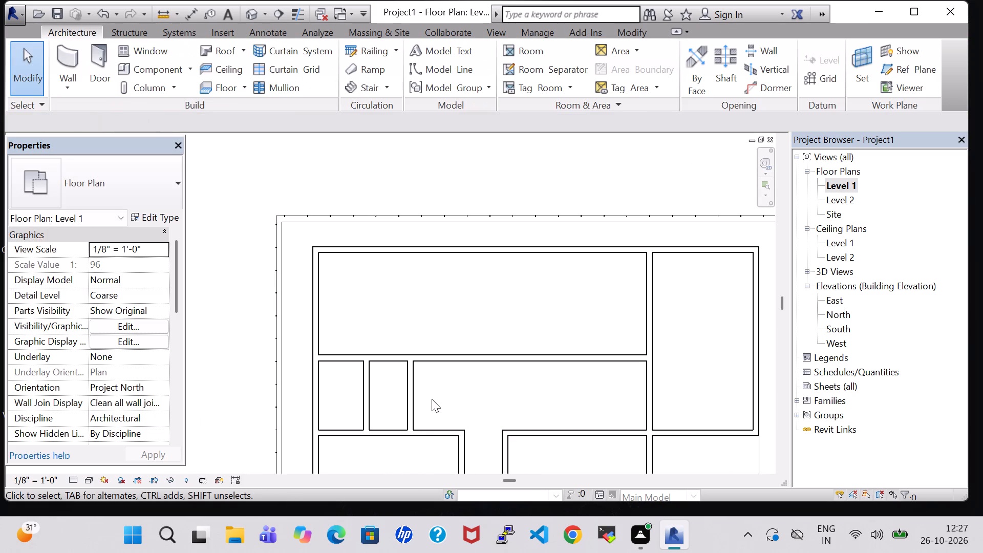
# Nudge the eastern of the two new short north-south walls slightly east.
pyautogui.click(410, 405)
pyautogui.press('Right')
pyautogui.press('Right')
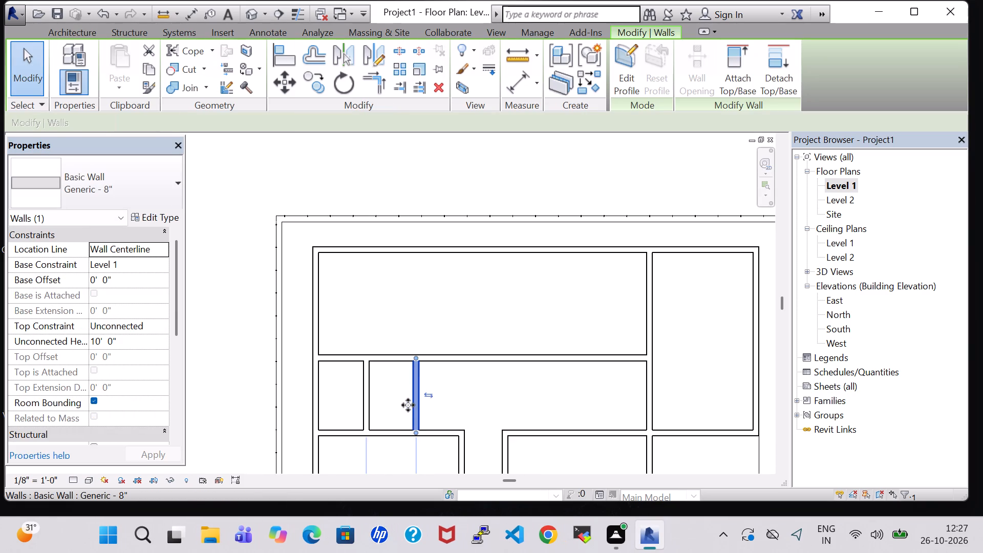
pyautogui.click(328, 396)
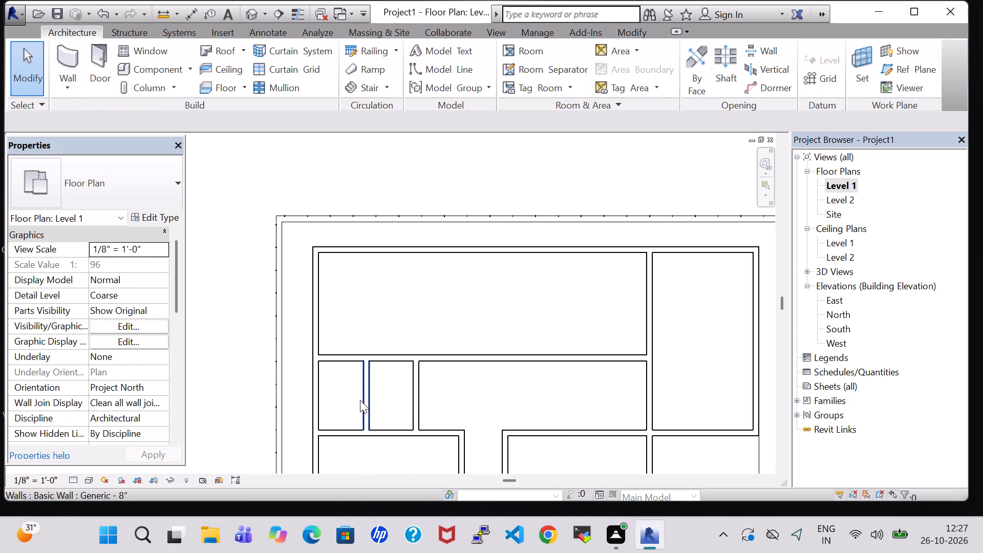
# Divide the long north room with two 12'-8" north-south walls, one aligned with the passage's west wall and one about 8'-8" farther east.
pyautogui.scroll(-1, 499, 386)
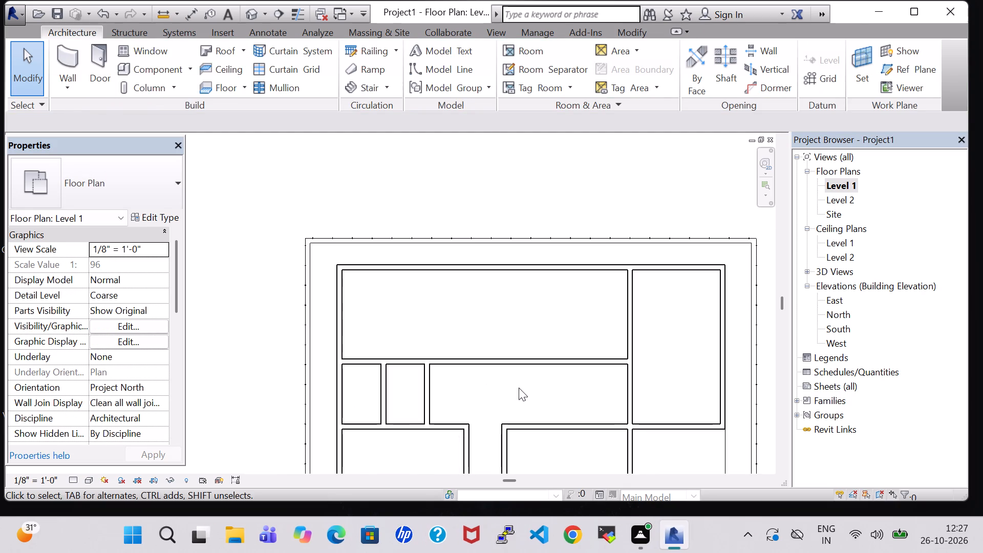
pyautogui.scroll(-2, 519, 388)
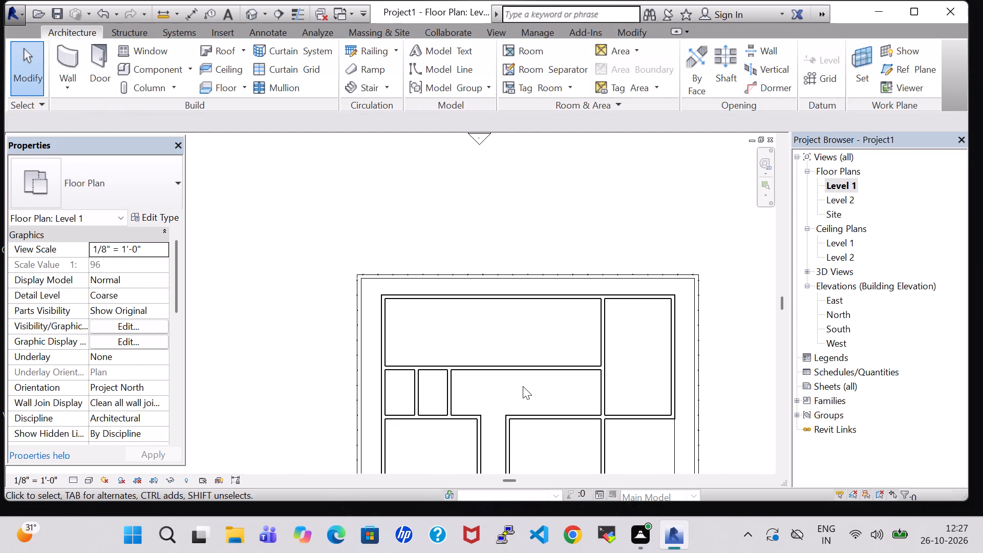
pyautogui.click(644, 30)
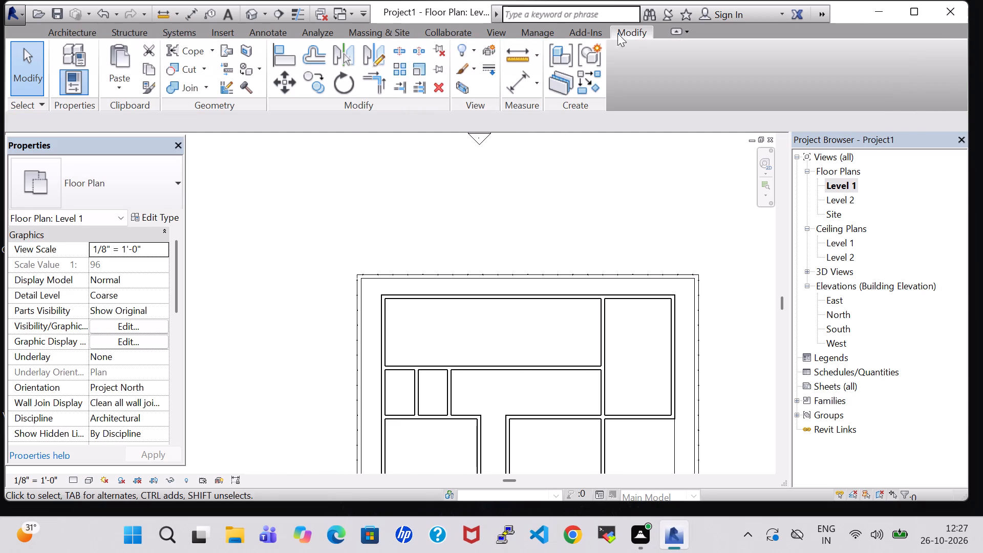
pyautogui.click(78, 32)
pyautogui.click(63, 54)
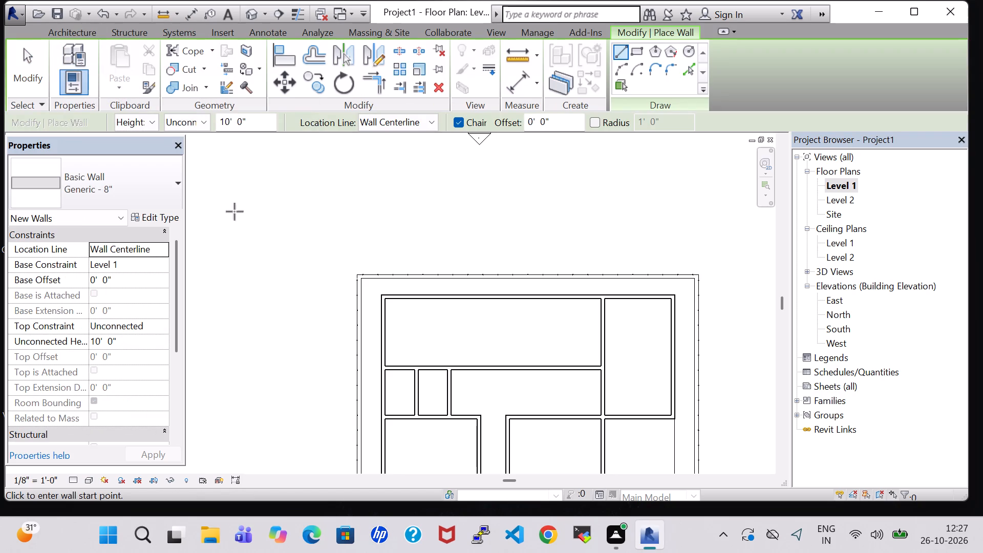
pyautogui.click(481, 366)
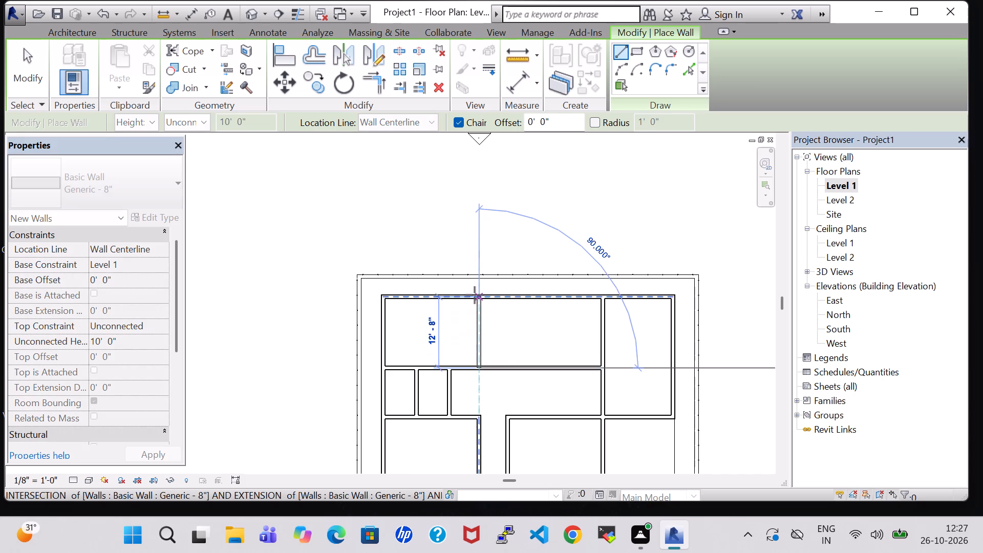
pyautogui.click(475, 295)
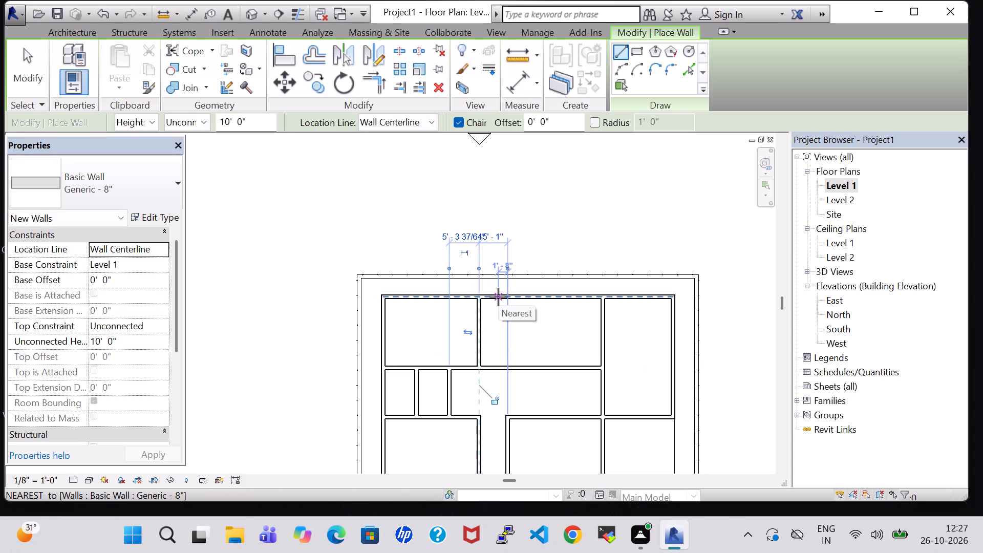
pyautogui.click(524, 298)
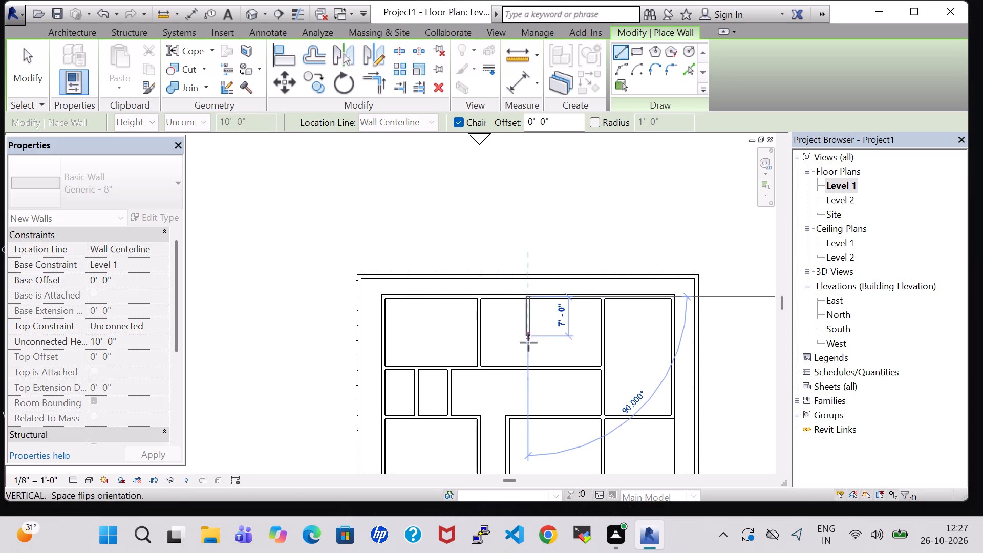
pyautogui.click(532, 368)
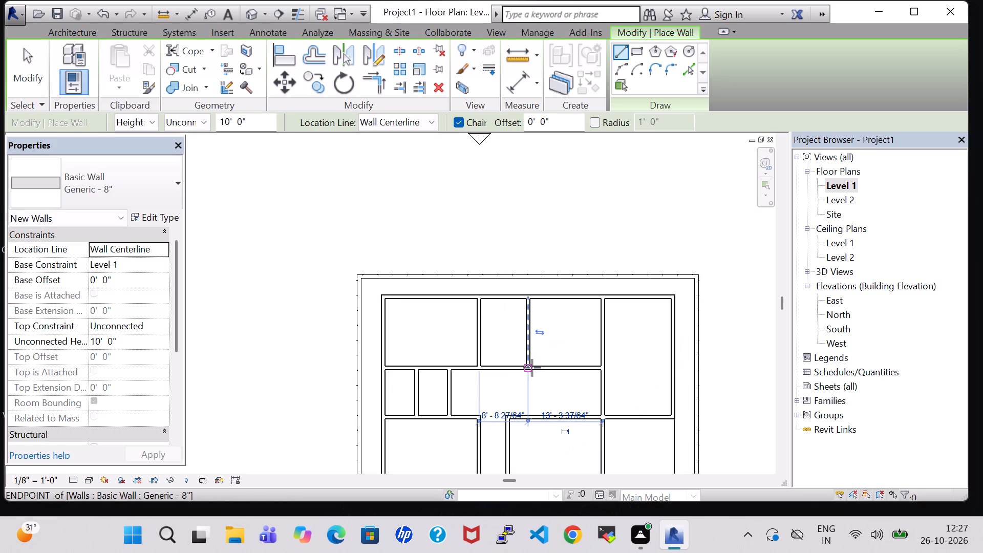
pyautogui.press('Escape')
pyautogui.press('Escape')
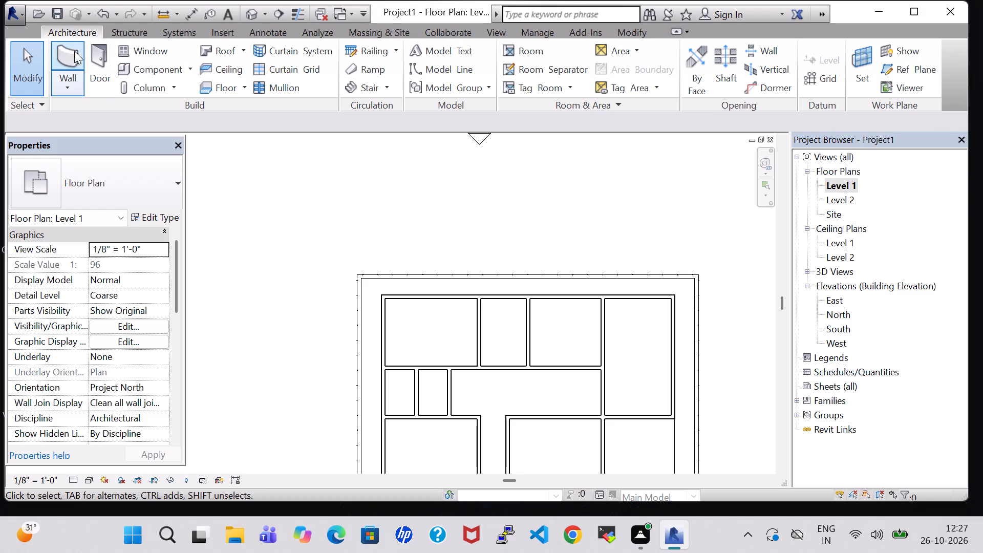
# Draw an east-west Generic - 8" wall across the narrow middle north room, closer to its south side.
pyautogui.click(61, 48)
pyautogui.scroll(6, 495, 305)
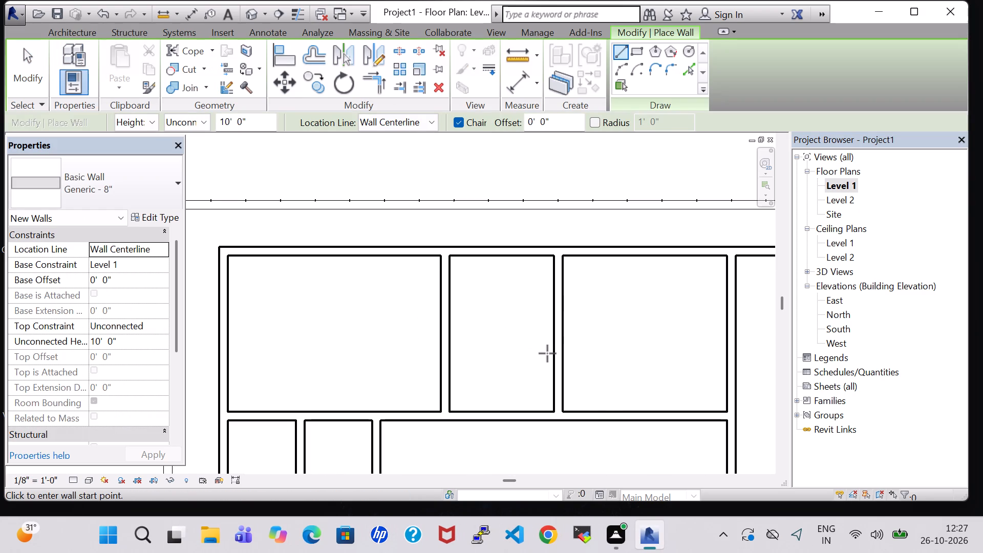
pyautogui.click(563, 357)
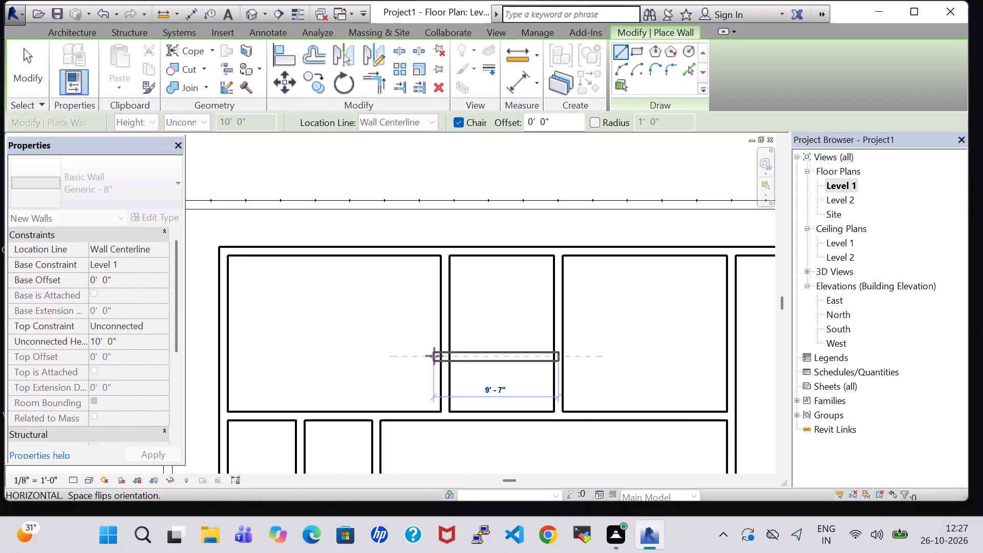
pyautogui.click(438, 356)
pyautogui.scroll(-3, 449, 376)
pyautogui.press('Escape')
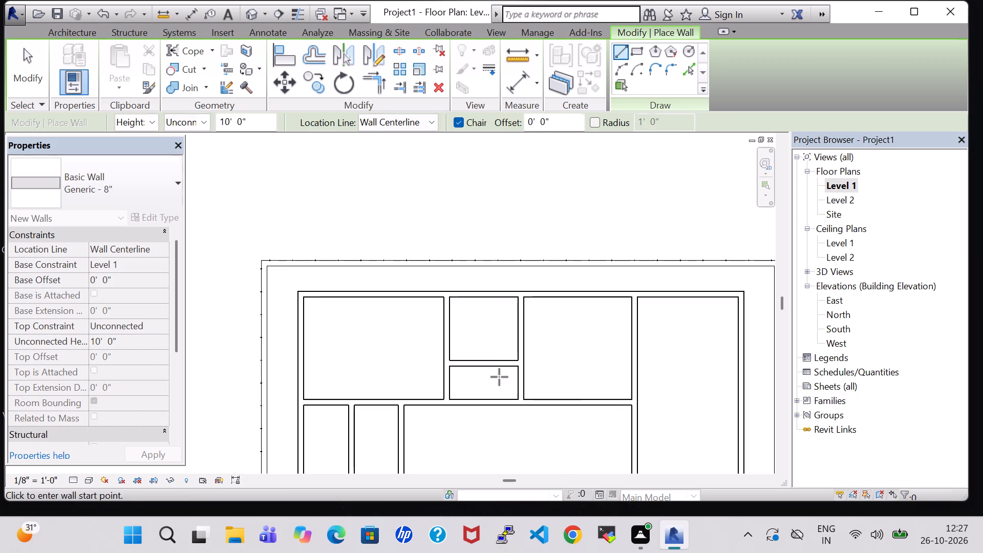
pyautogui.press('Escape')
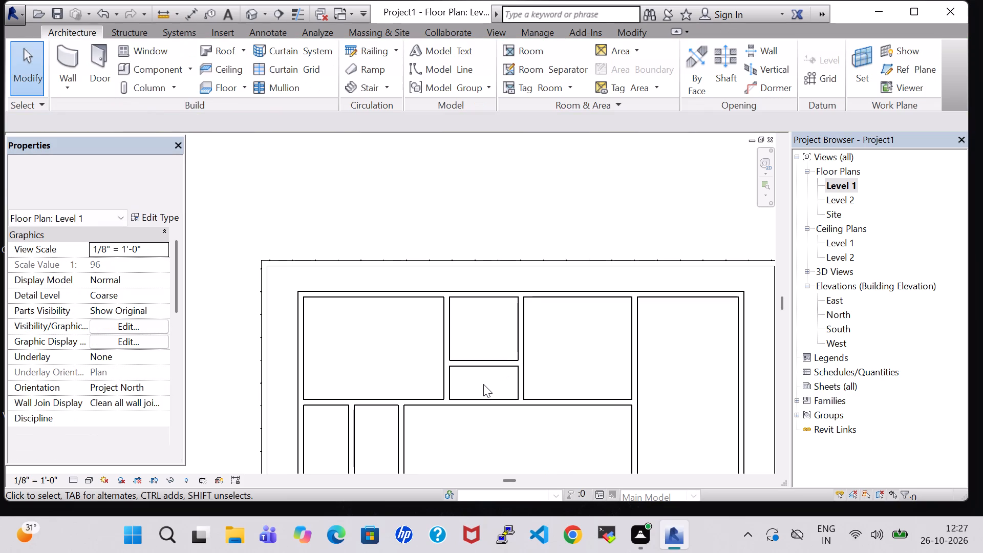
# Split the northeast room's west wall at its junction with the east-west wall below the north rooms.
pyautogui.scroll(-3, 483, 384)
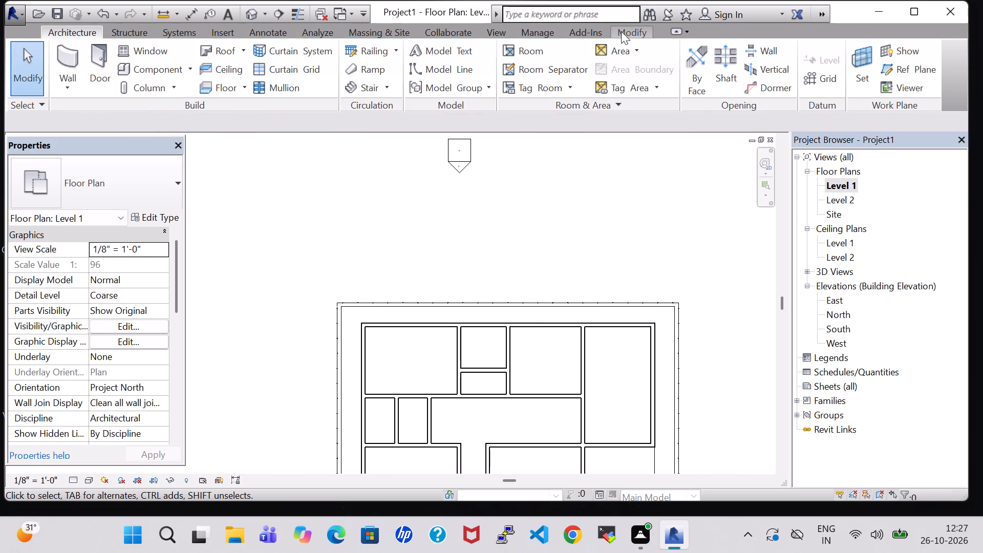
pyautogui.click(621, 31)
pyautogui.click(403, 47)
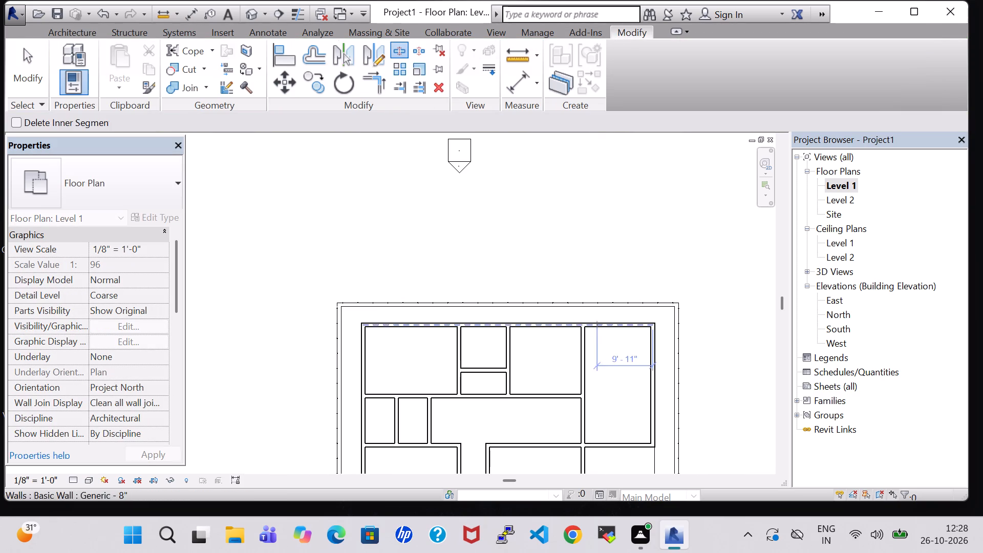
pyautogui.scroll(10, 586, 401)
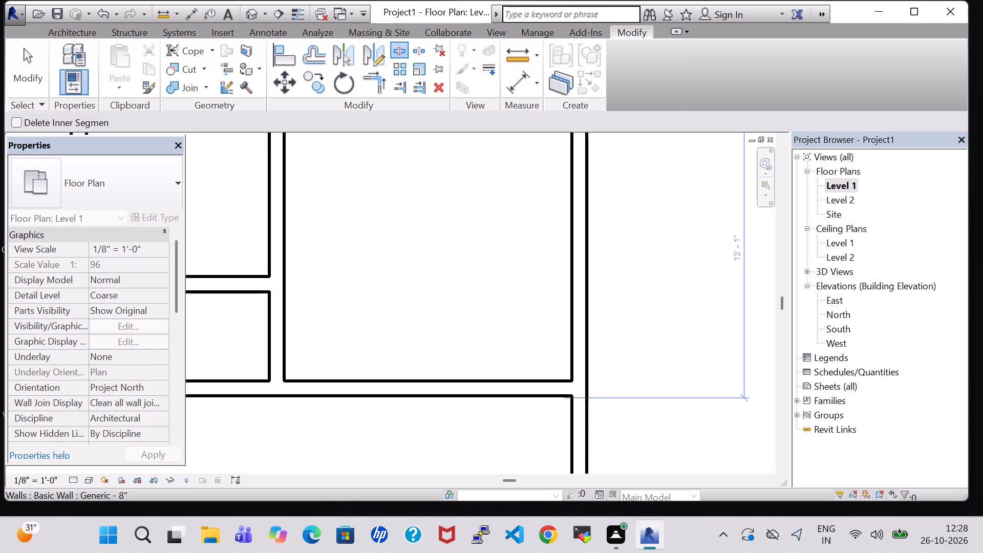
pyautogui.click(584, 397)
# Split the same wall just above the southern cross wall and delete the segment between the two splits.
pyautogui.scroll(-4, 590, 410)
pyautogui.moveTo(655, 389); pyautogui.dragTo(624, 273, button='middle')
pyautogui.scroll(-1, 624, 270)
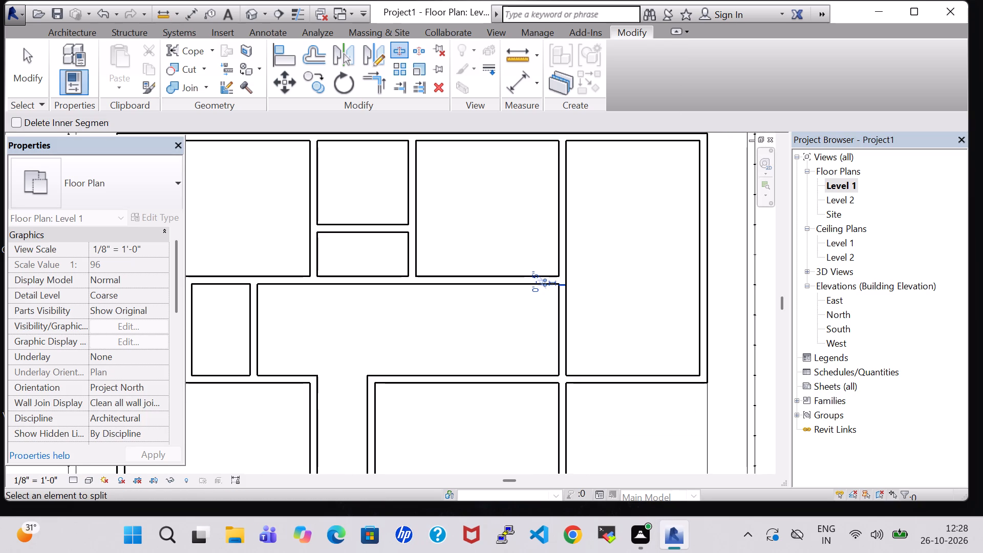
pyautogui.scroll(5, 578, 363)
pyautogui.moveTo(578, 363); pyautogui.dragTo(573, 321, button='middle')
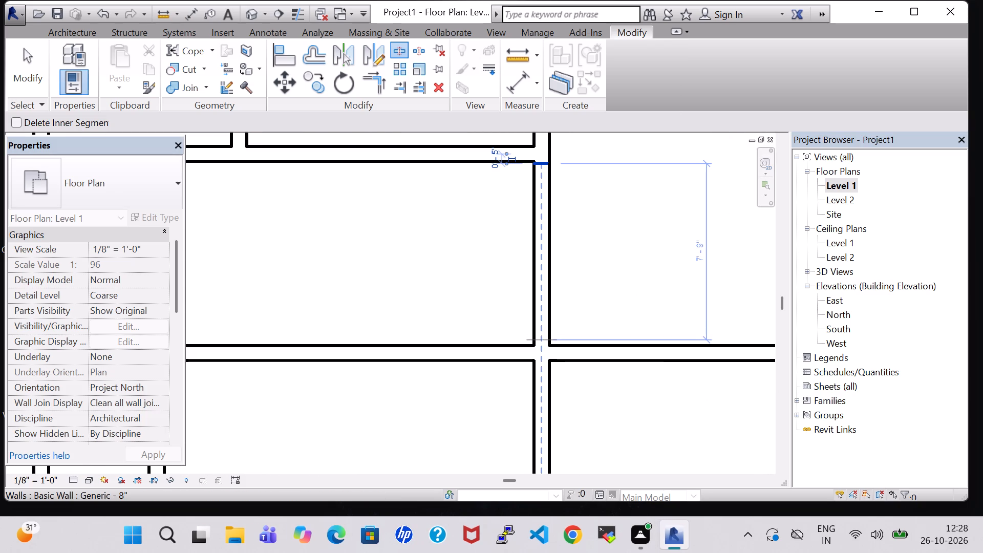
pyautogui.scroll(6, 541, 338)
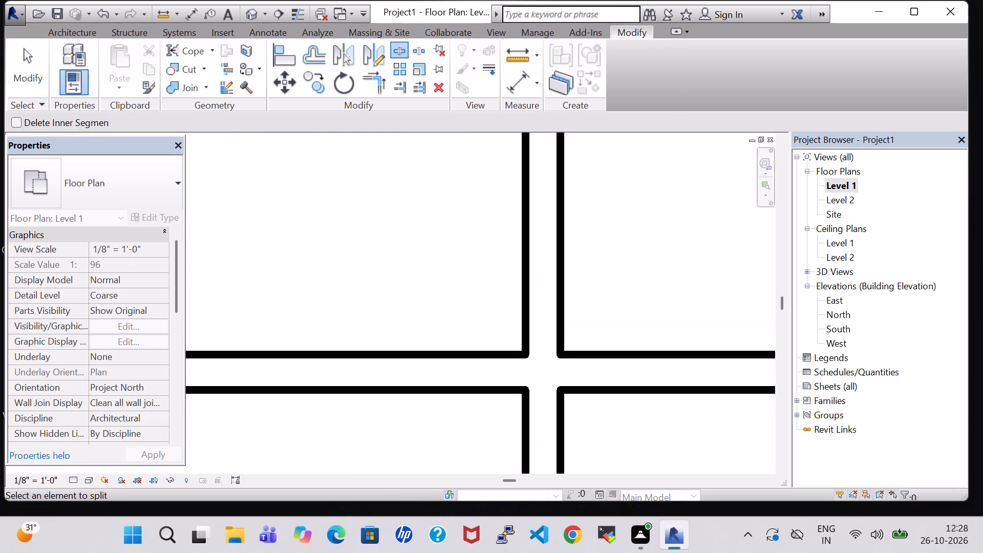
pyautogui.click(524, 343)
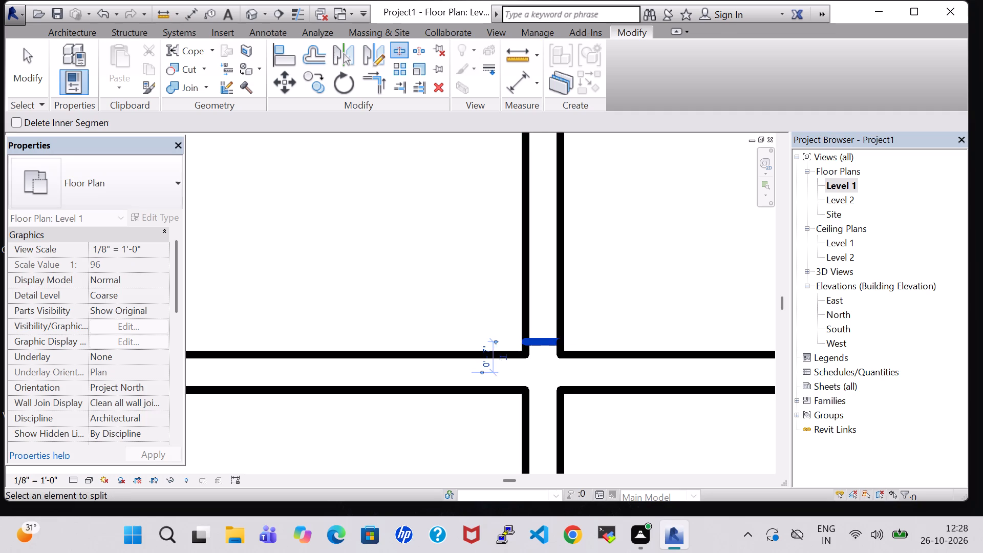
pyautogui.press('Escape')
pyautogui.press('Escape')
pyautogui.click(545, 325)
pyautogui.press('Delete')
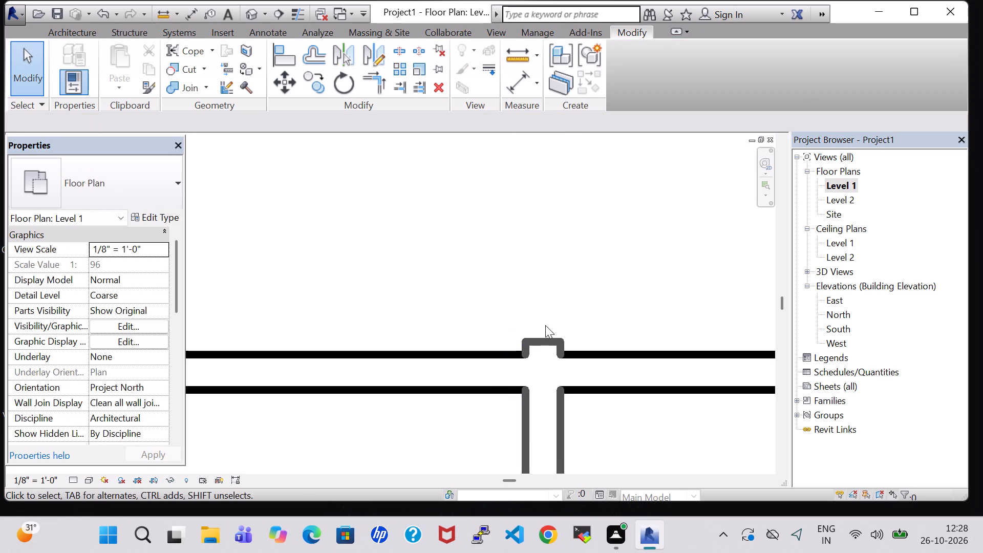
# Nudge the wall pieces beside the removed segment flush with their cross walls, the northern one north and the southern one south.
pyautogui.click(537, 345)
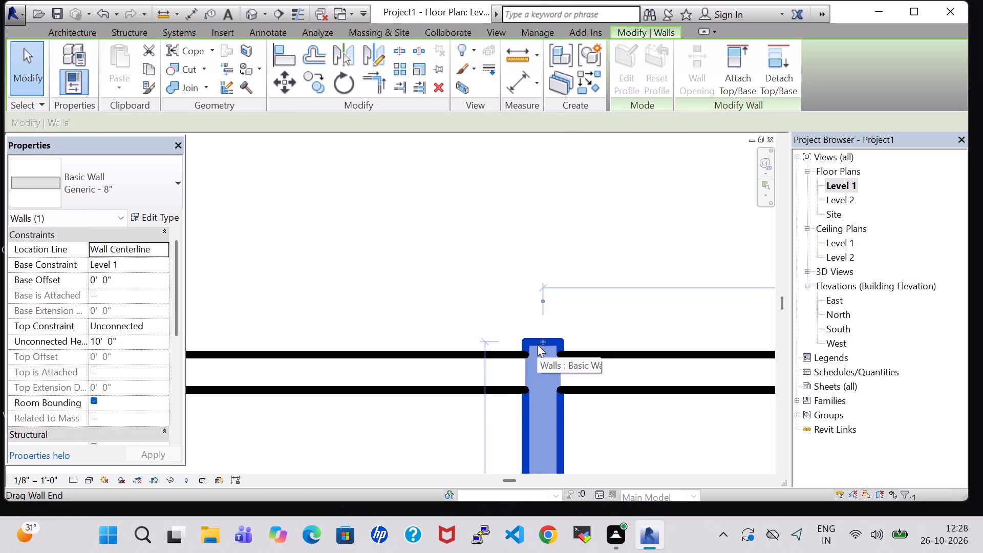
pyautogui.click(565, 301)
pyautogui.scroll(-7, 566, 282)
pyautogui.scroll(1, 581, 199)
pyautogui.moveTo(581, 199); pyautogui.dragTo(552, 350, button='middle')
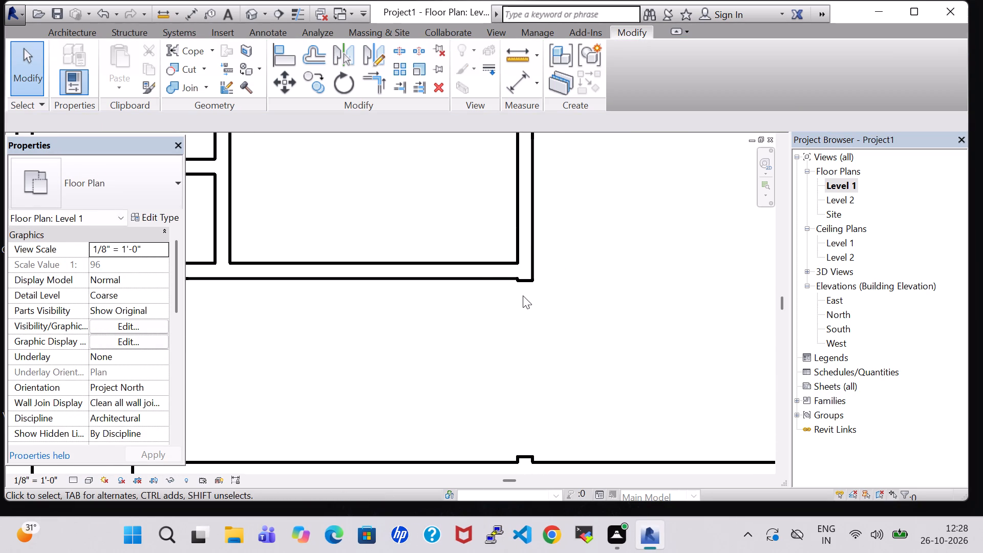
pyautogui.click(523, 286)
pyautogui.press('Up')
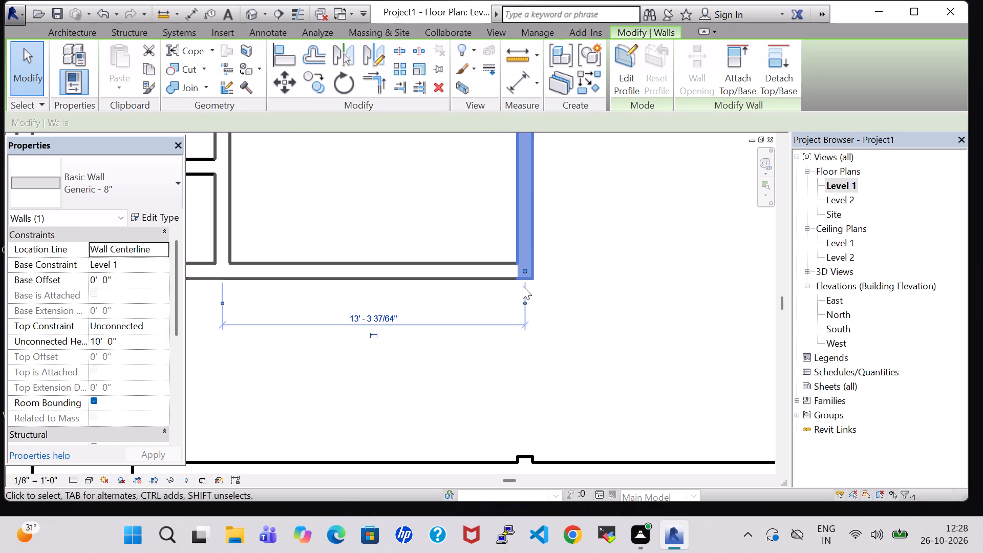
pyautogui.click(566, 290)
pyautogui.scroll(-3, 566, 295)
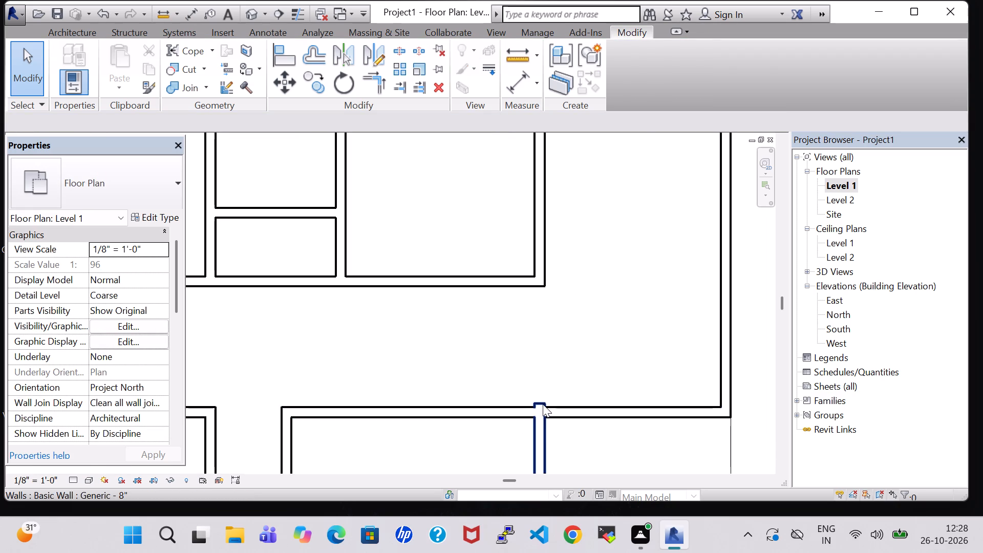
pyautogui.click(543, 403)
pyautogui.press('Down')
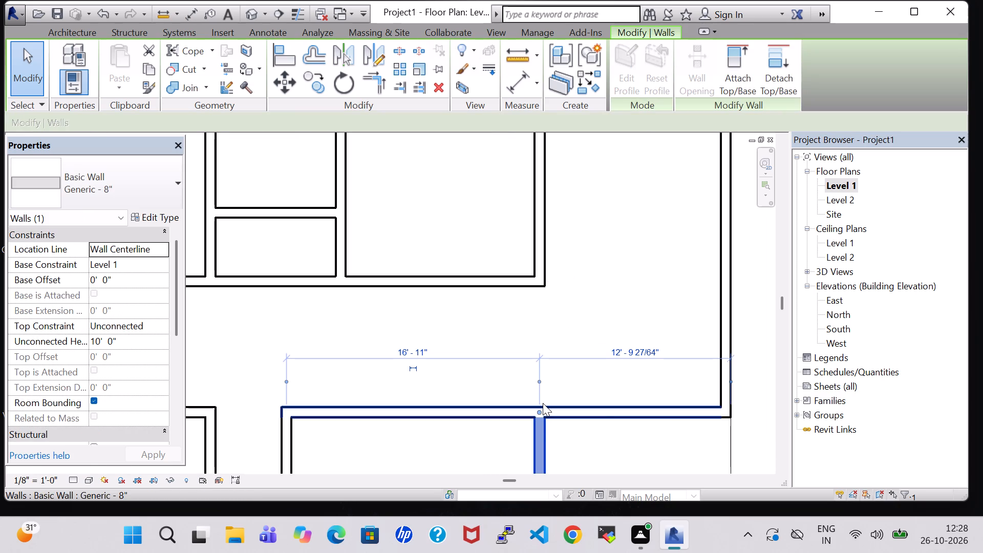
pyautogui.click(638, 276)
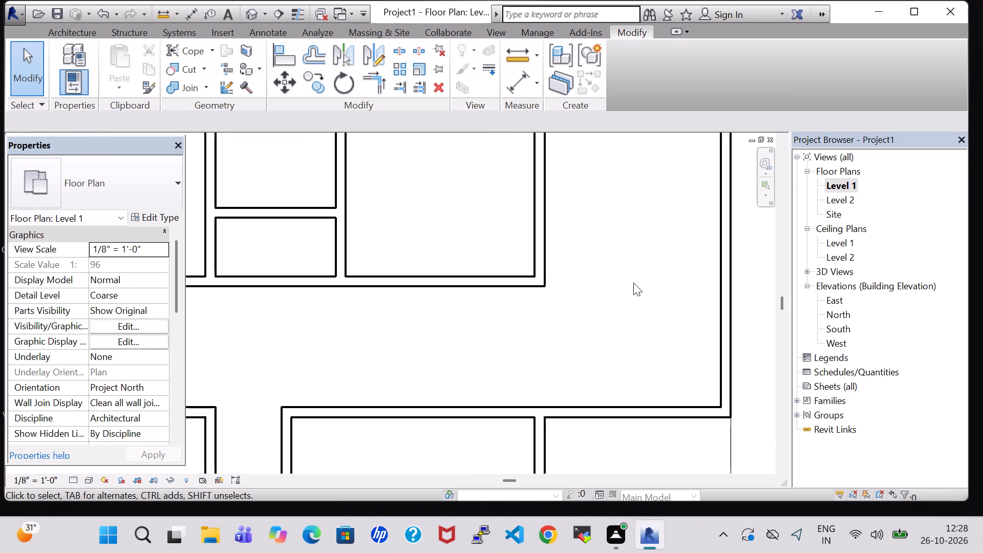
# Examine the overall wall layout in the Level 1 plan and the 3D view, ending in the Level 1 plan.
pyautogui.scroll(-7, 633, 283)
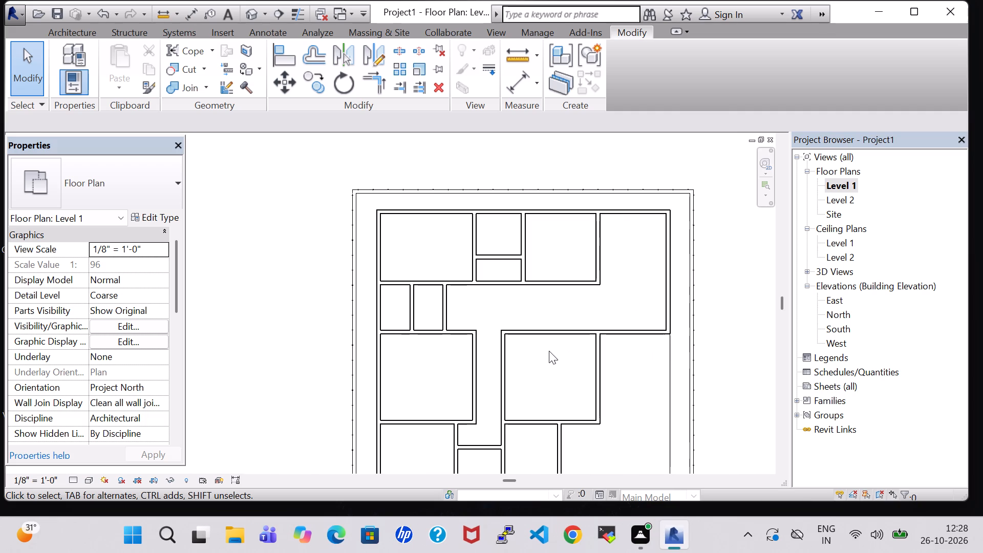
pyautogui.moveTo(617, 388); pyautogui.dragTo(615, 369, button='middle')
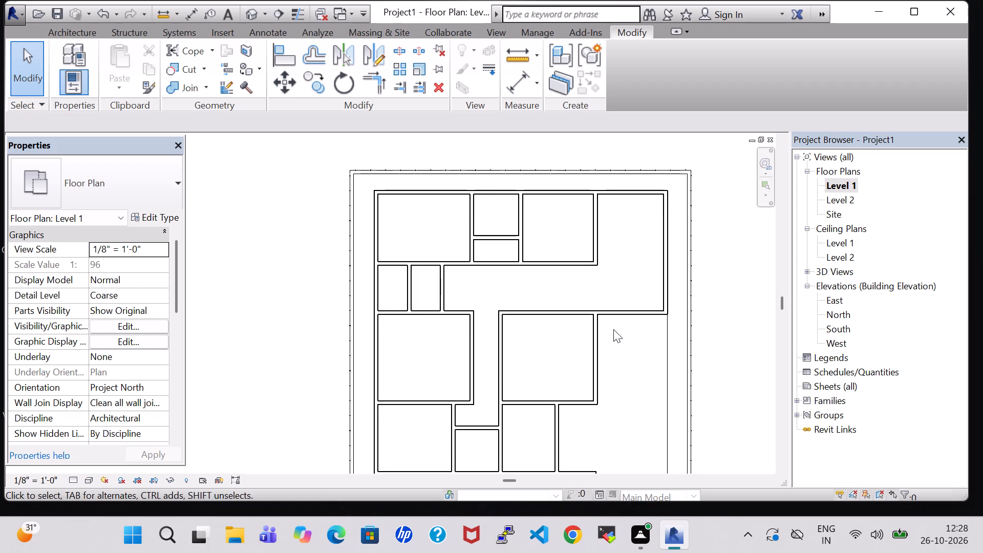
pyautogui.scroll(-2, 611, 322)
pyautogui.moveTo(691, 310); pyautogui.dragTo(645, 293, button='middle')
pyautogui.moveTo(645, 293); pyautogui.dragTo(642, 288, button='middle')
pyautogui.middleClick(642, 283)
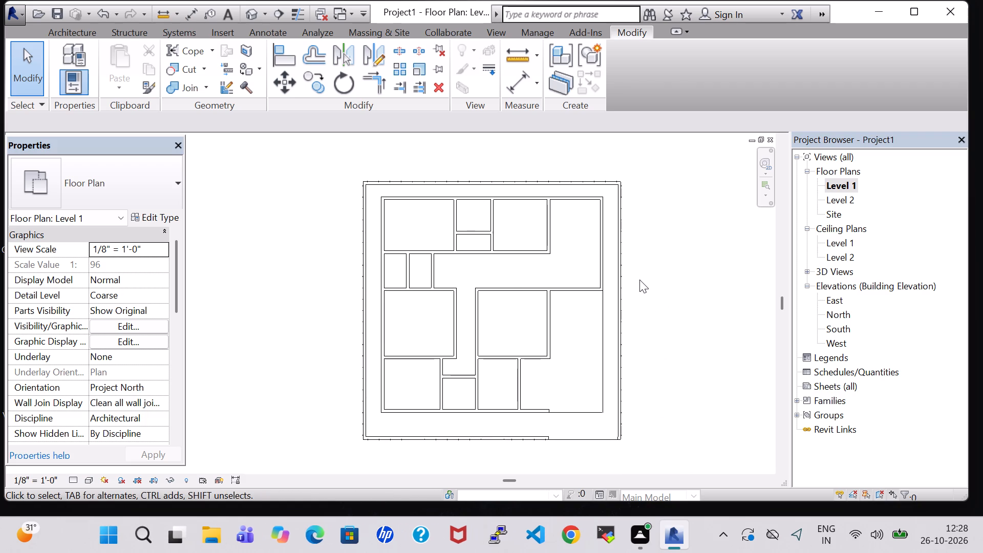
pyautogui.click(252, 13)
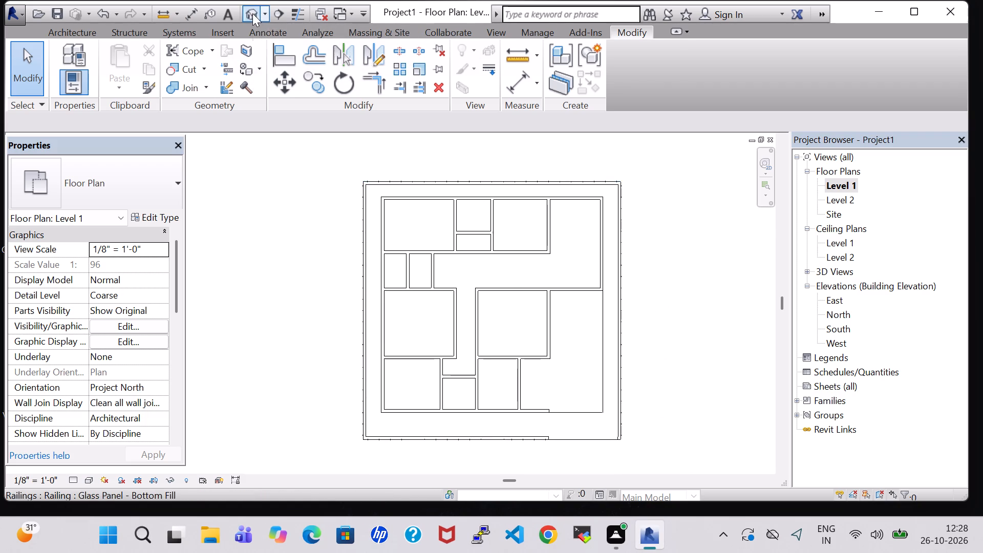
pyautogui.keyDown('shift'); pyautogui.moveTo(533, 424); pyautogui.dragTo(584, 368, button='middle'); pyautogui.keyUp('shift')
pyautogui.keyDown('shift'); pyautogui.moveTo(616, 351); pyautogui.dragTo(629, 351, button='middle'); pyautogui.keyUp('shift')
pyautogui.keyDown('shift'); pyautogui.moveTo(668, 352); pyautogui.dragTo(673, 353, button='middle'); pyautogui.keyUp('shift')
pyautogui.keyDown('shift'); pyautogui.moveTo(596, 379); pyautogui.dragTo(611, 337, button='middle'); pyautogui.keyUp('shift')
pyautogui.doubleClick(839, 183)
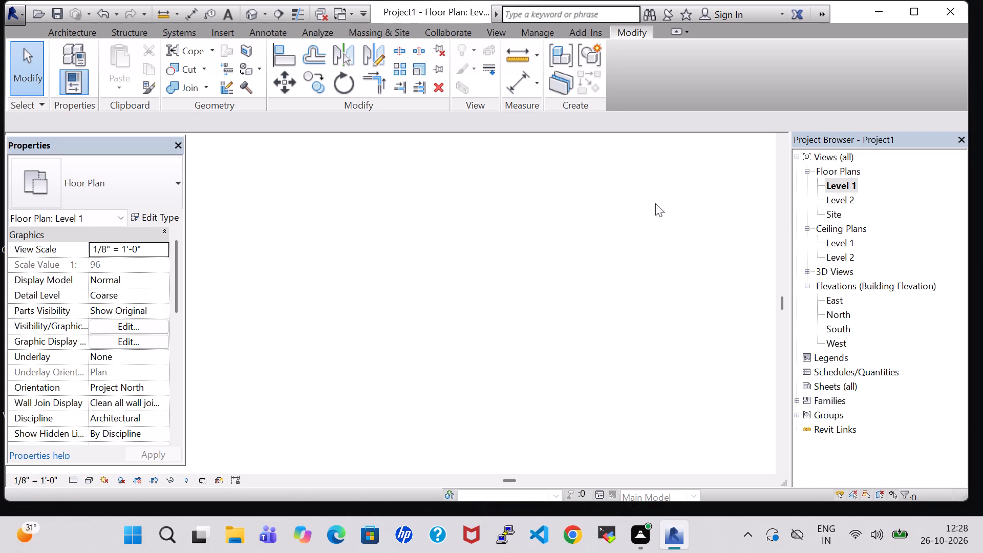
pyautogui.scroll(-2, 559, 231)
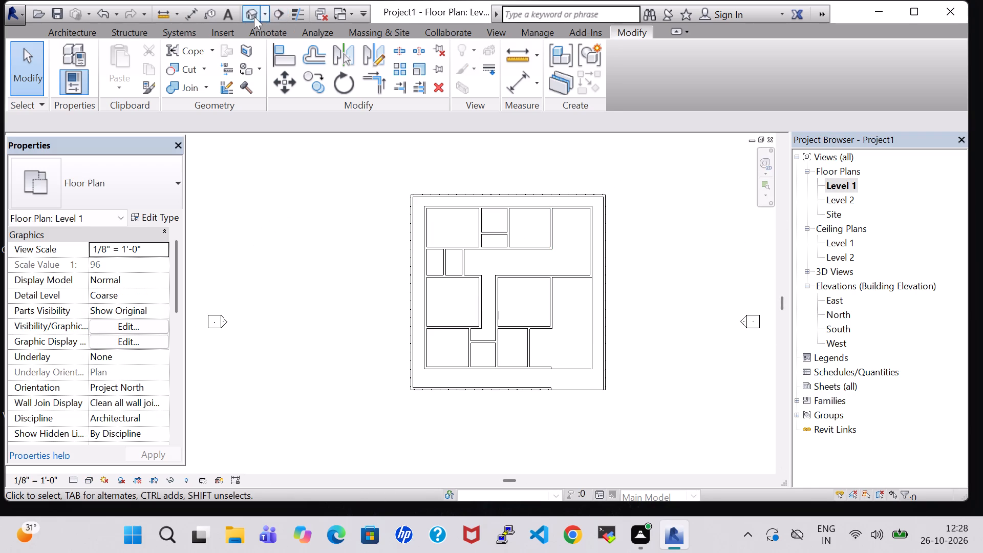
pyautogui.click(254, 16)
pyautogui.doubleClick(834, 187)
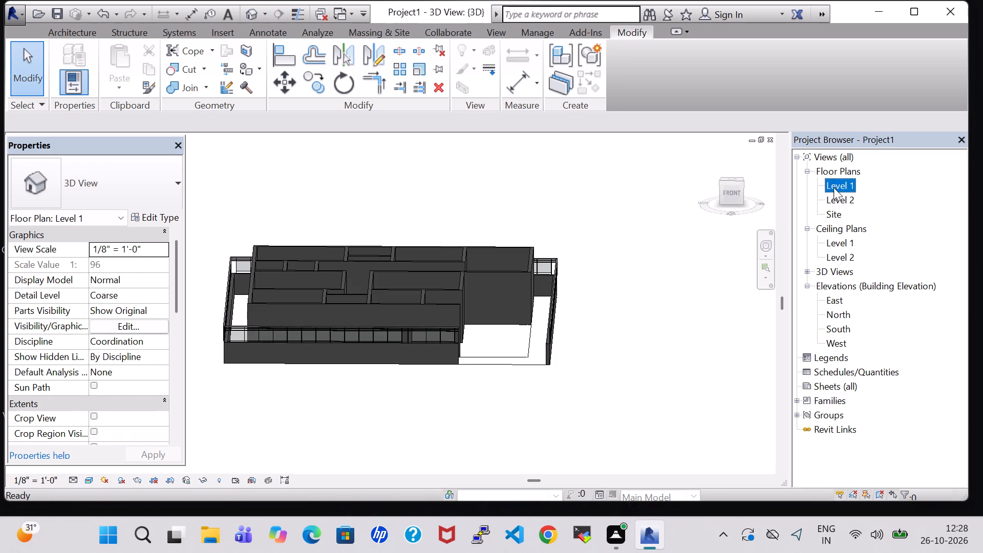
pyautogui.scroll(-1, 618, 248)
pyautogui.moveTo(629, 247); pyautogui.dragTo(543, 261, button='middle')
pyautogui.scroll(1, 573, 261)
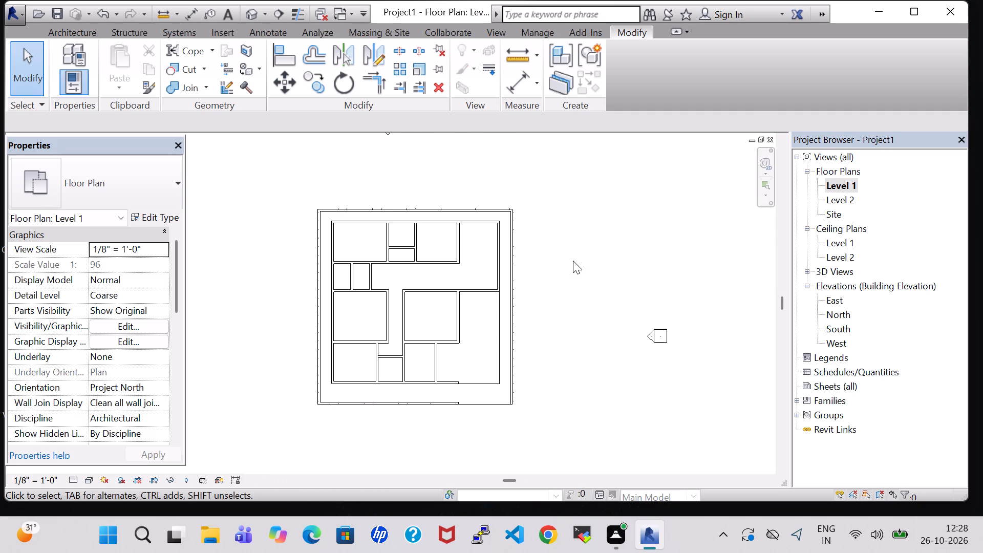
pyautogui.scroll(1, 573, 261)
pyautogui.moveTo(573, 261); pyautogui.dragTo(612, 251, button='middle')
pyautogui.scroll(1, 612, 251)
pyautogui.moveTo(612, 251); pyautogui.dragTo(672, 239, button='middle')
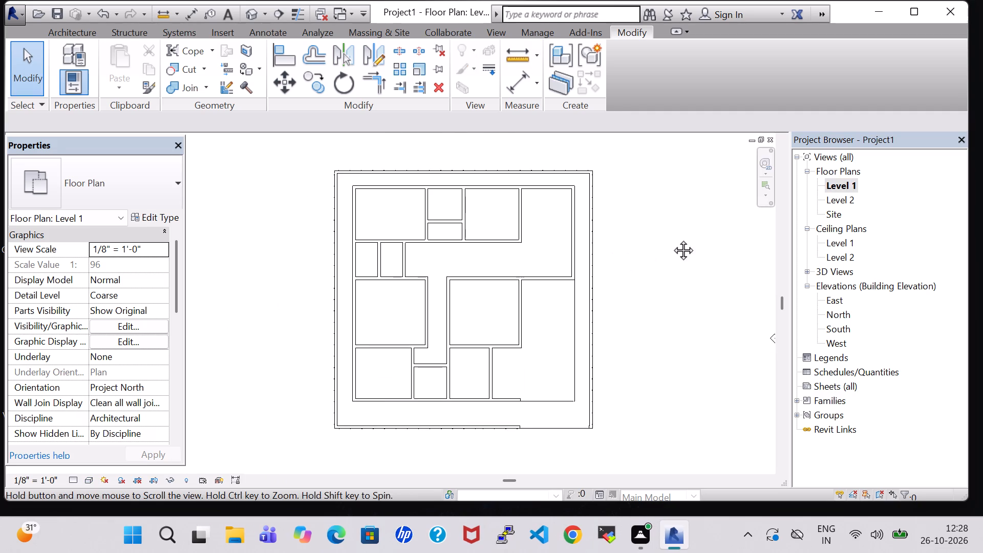
pyautogui.moveTo(672, 239); pyautogui.dragTo(666, 239, button='middle')
pyautogui.scroll(1, 666, 239)
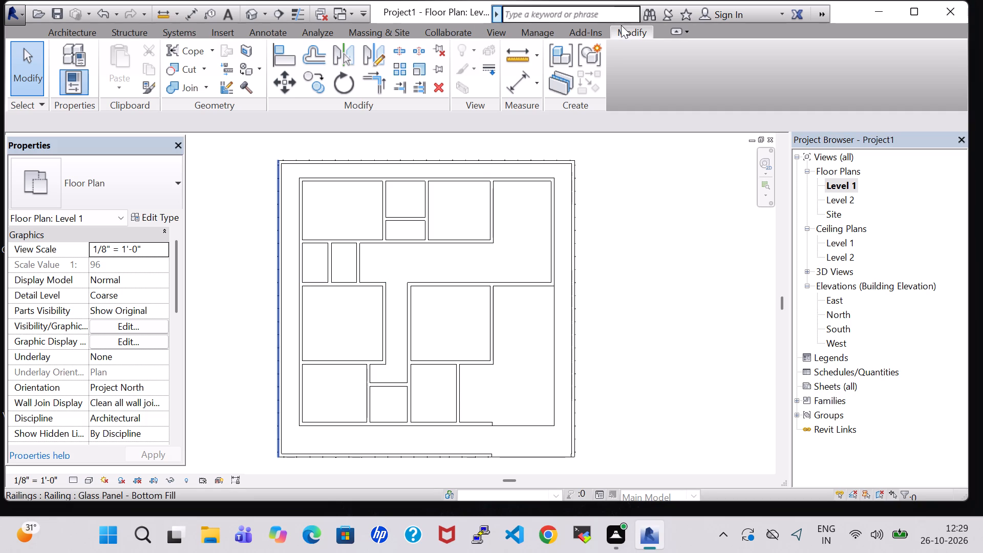
# Split the wall below the northwest room at the small rooms' east wall and the northwest room's east wall, and delete the segment between.
pyautogui.click(392, 52)
pyautogui.scroll(3, 349, 289)
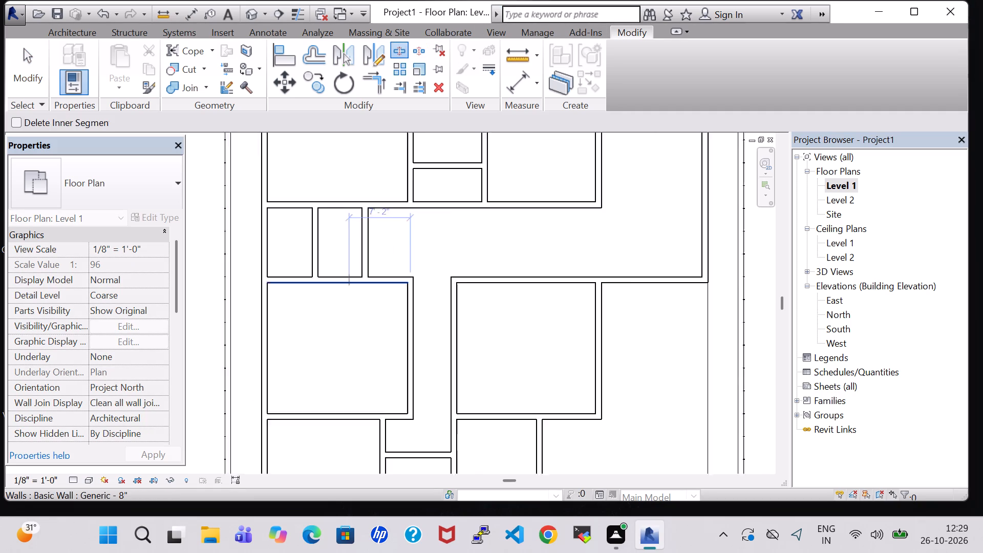
pyautogui.scroll(6, 349, 291)
pyautogui.moveTo(413, 219); pyautogui.dragTo(416, 330, button='middle')
pyautogui.scroll(5, 416, 330)
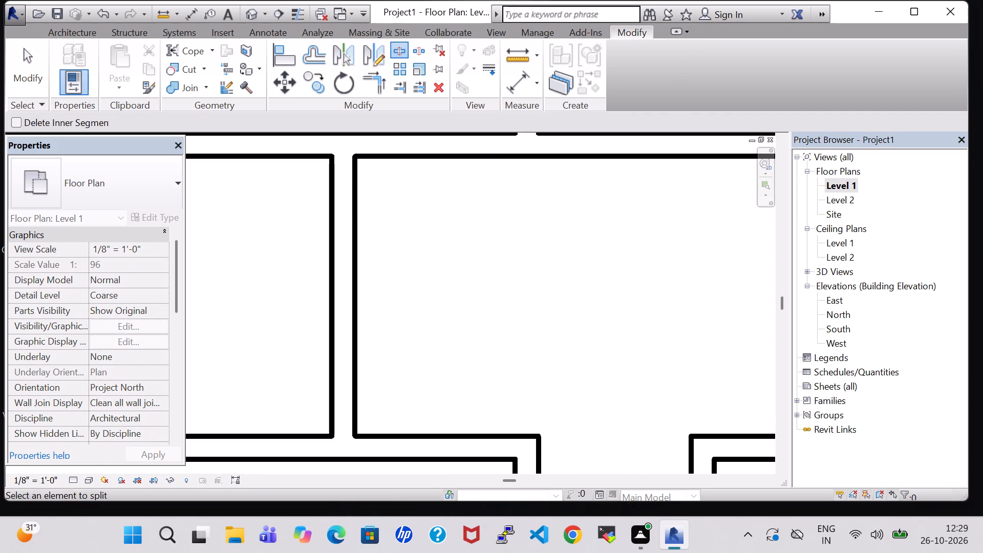
pyautogui.moveTo(393, 203); pyautogui.dragTo(401, 385, button='middle')
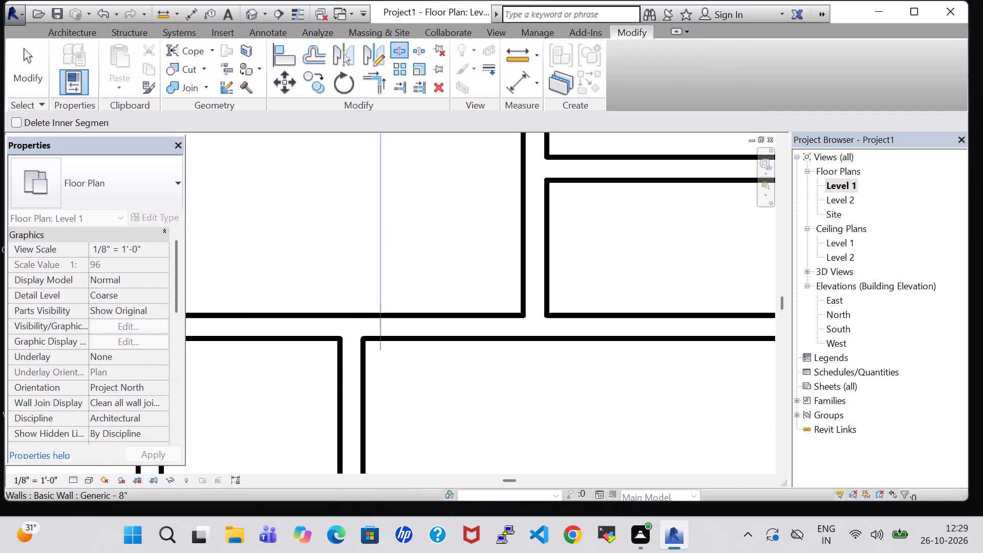
pyautogui.click(364, 329)
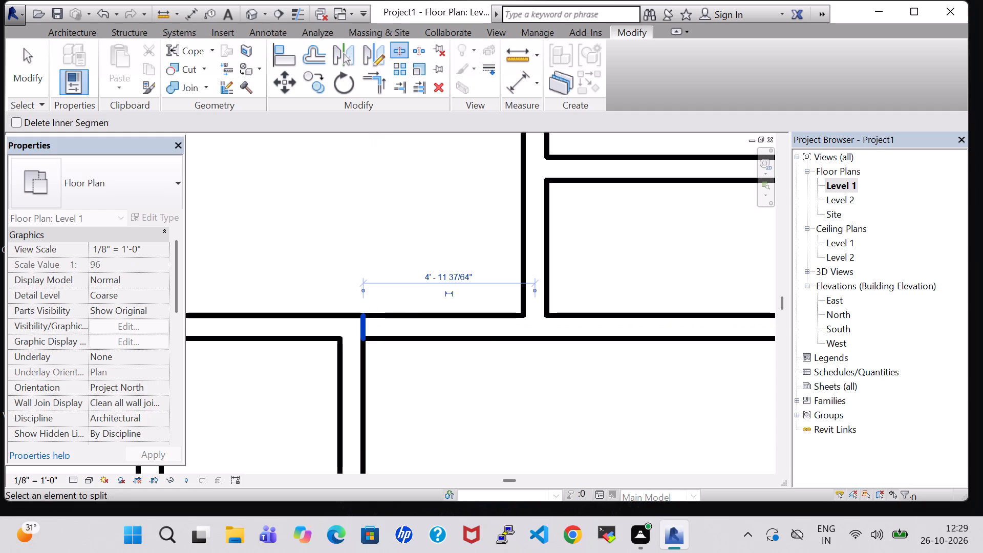
pyautogui.click(522, 328)
pyautogui.press('Escape')
pyautogui.press('Escape')
pyautogui.click(490, 337)
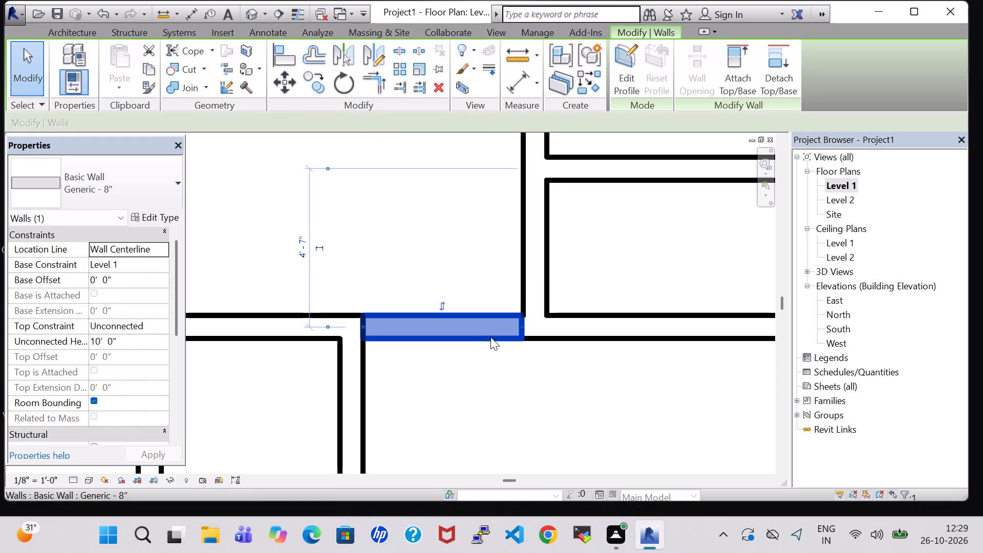
pyautogui.press('Delete')
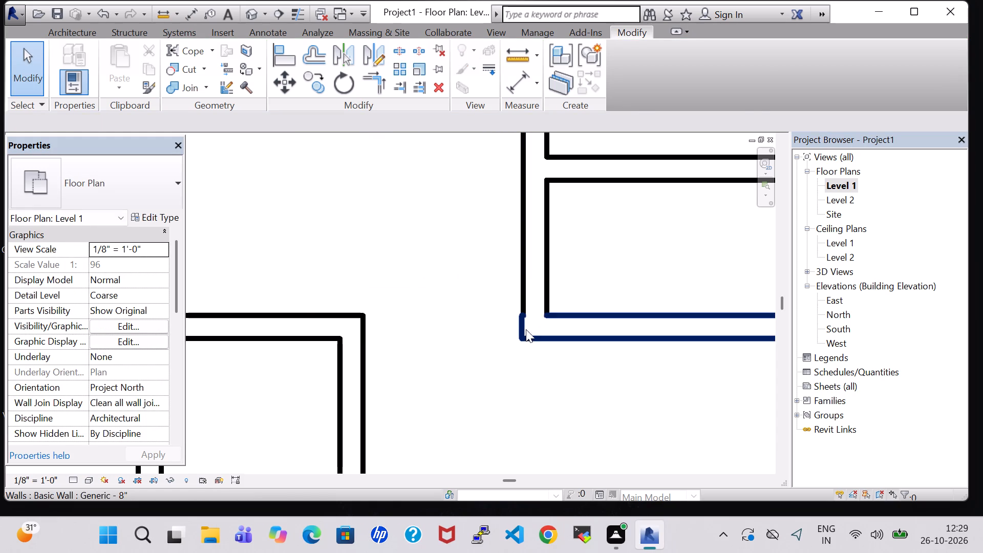
# Nudge the remaining east-west wall east so its end is flush with the northwest room's east wall.
pyautogui.click(527, 329)
pyautogui.press('Right')
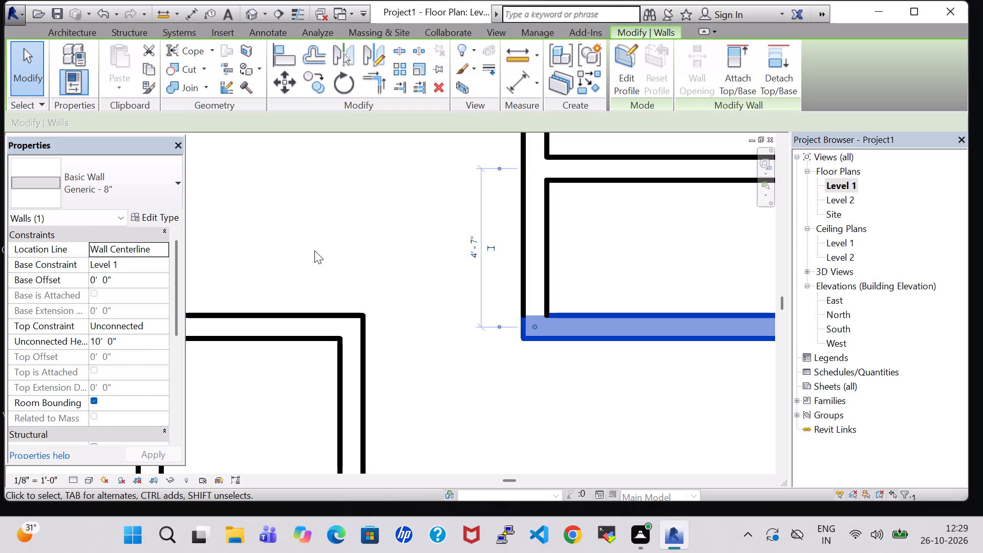
pyautogui.click(361, 240)
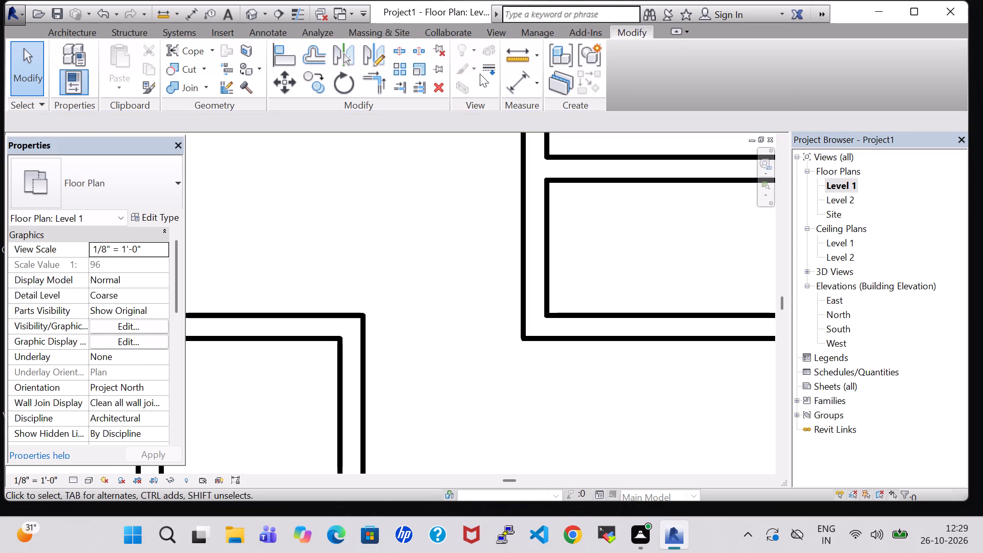
# Draw a horizontal room separation line across the new opening, from the east wall's outer corner to the small rooms' east wall.
pyautogui.click(71, 27)
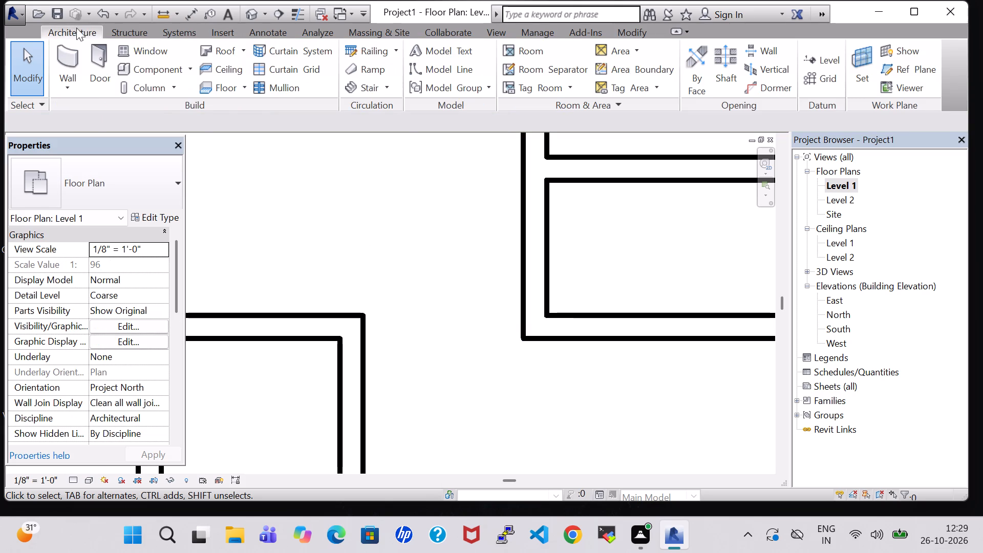
pyautogui.click(529, 73)
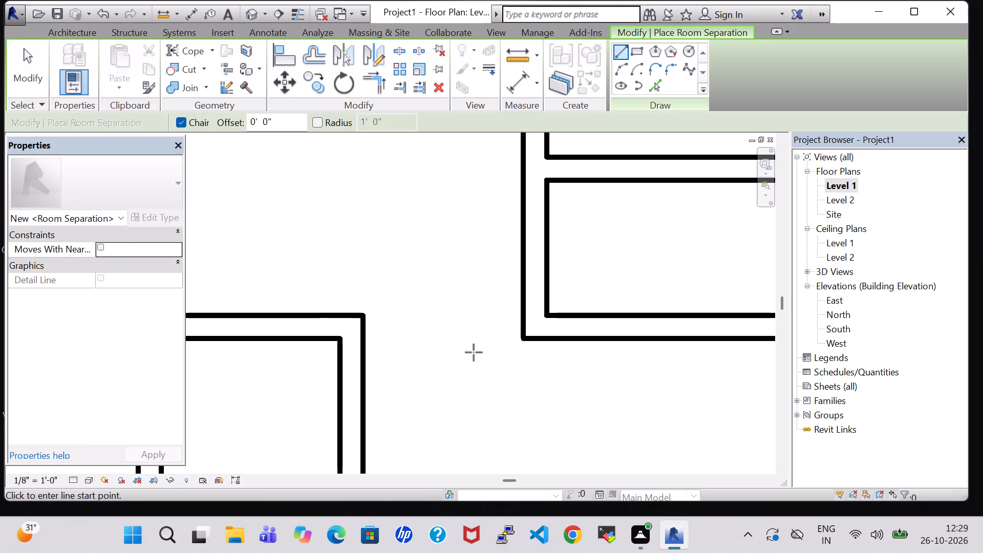
pyautogui.click(524, 340)
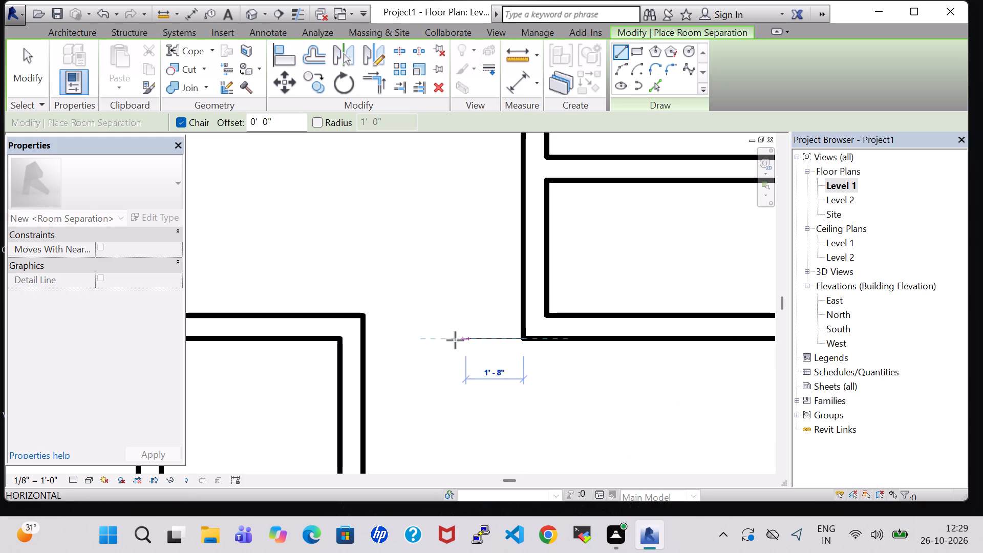
pyautogui.click(364, 341)
pyautogui.scroll(-1, 420, 360)
pyautogui.press('Escape')
pyautogui.press('Escape')
# Nudge the cross wall in the narrow middle north room north, to 5'-0" from the wall below it.
pyautogui.scroll(-1, 420, 360)
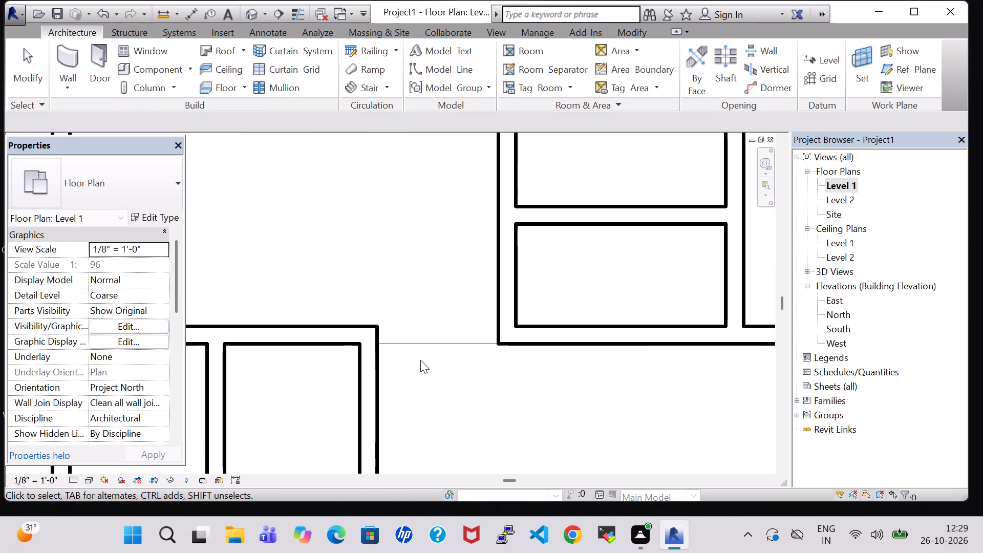
pyautogui.scroll(-6, 420, 360)
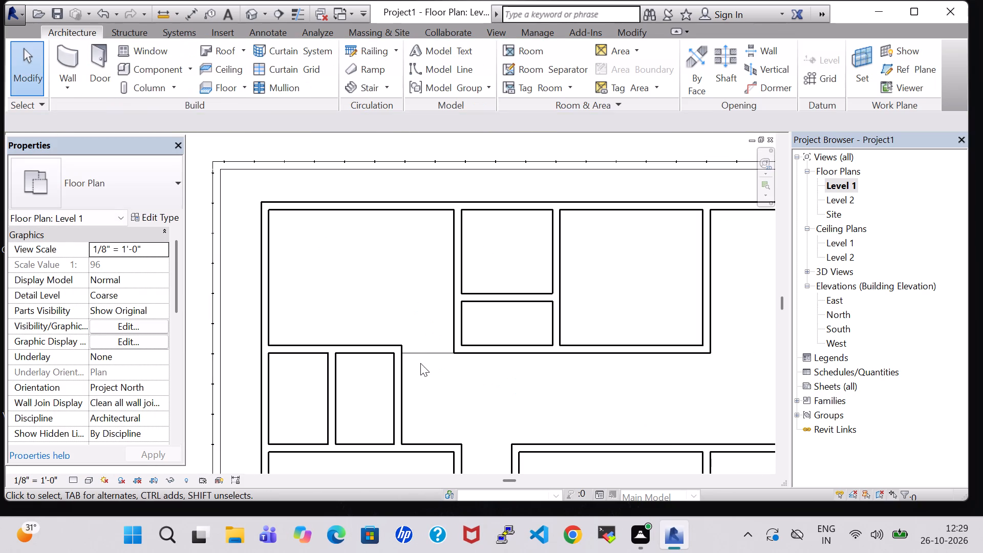
pyautogui.scroll(-3, 420, 363)
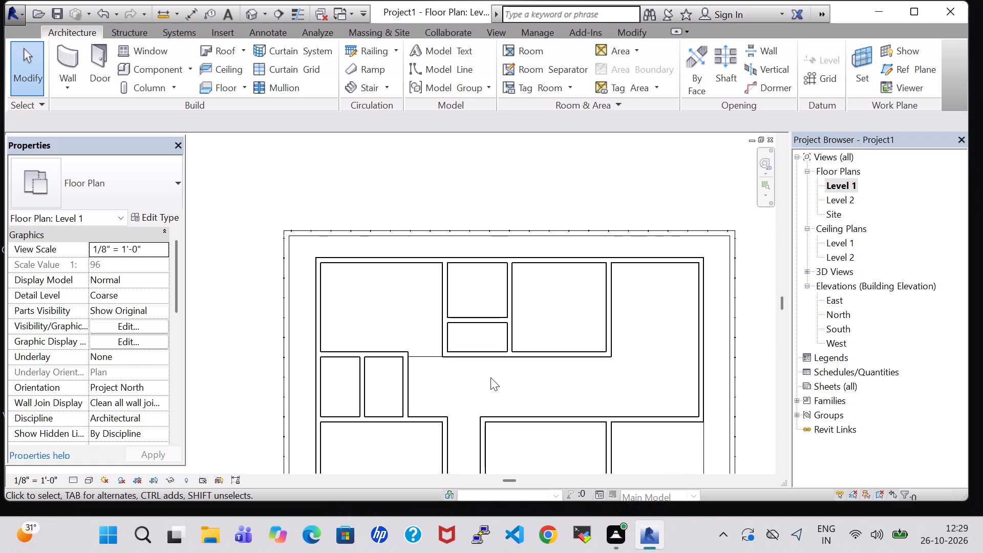
pyautogui.click(477, 317)
pyautogui.press('Up')
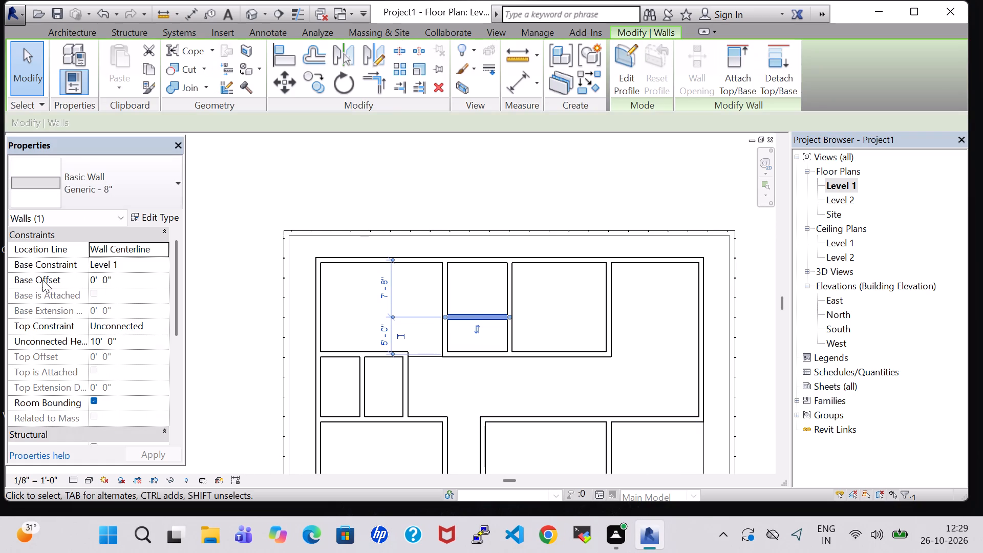
pyautogui.click(227, 297)
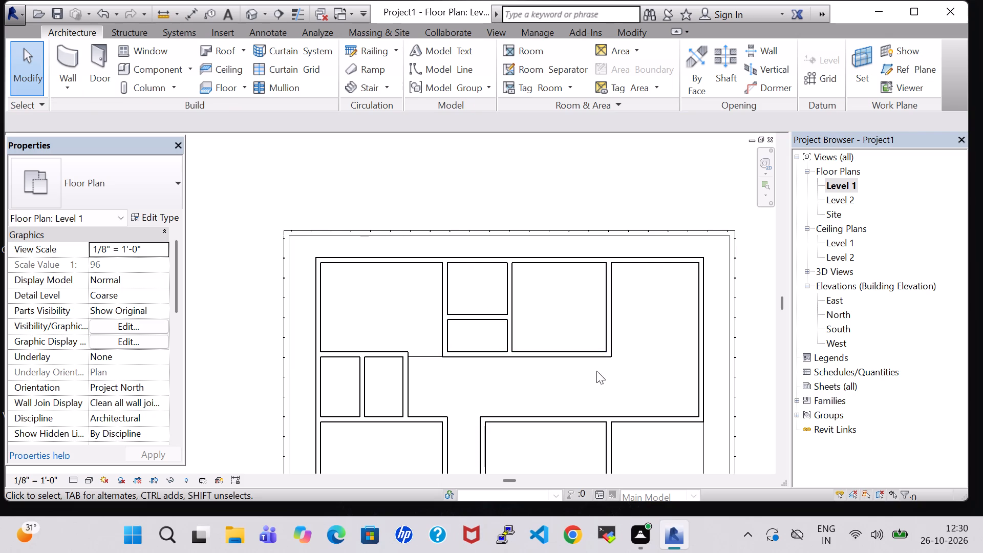
# Split the north wall of the middle east room near its northeast corner and about 5'-6" further west, and delete the segment between.
pyautogui.moveTo(649, 384); pyautogui.dragTo(613, 371, button='middle')
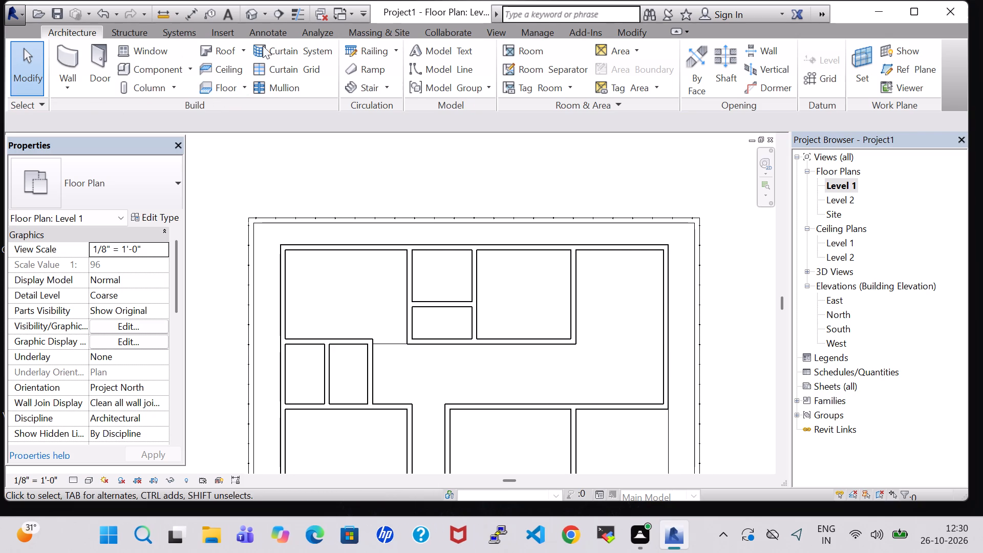
pyautogui.click(638, 38)
pyautogui.click(402, 47)
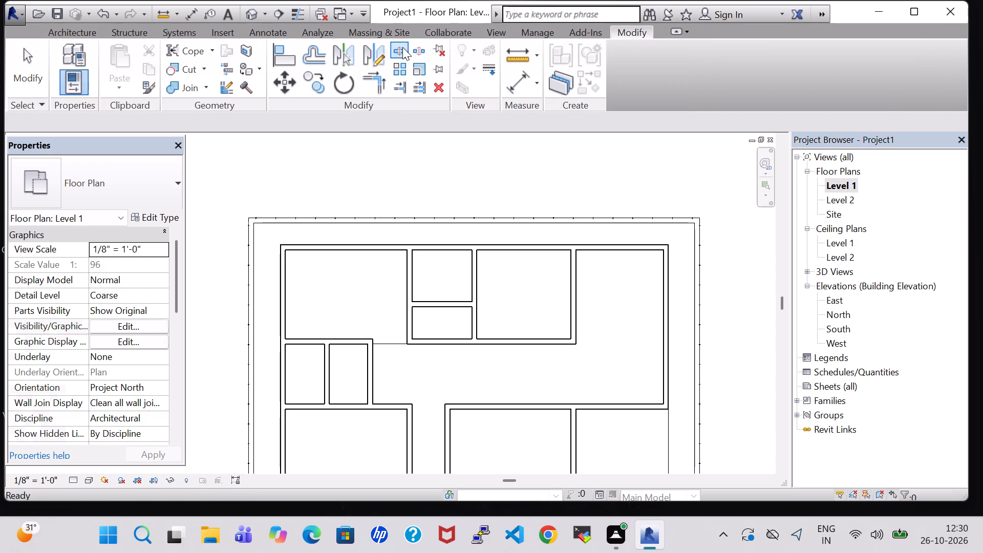
pyautogui.scroll(5, 586, 403)
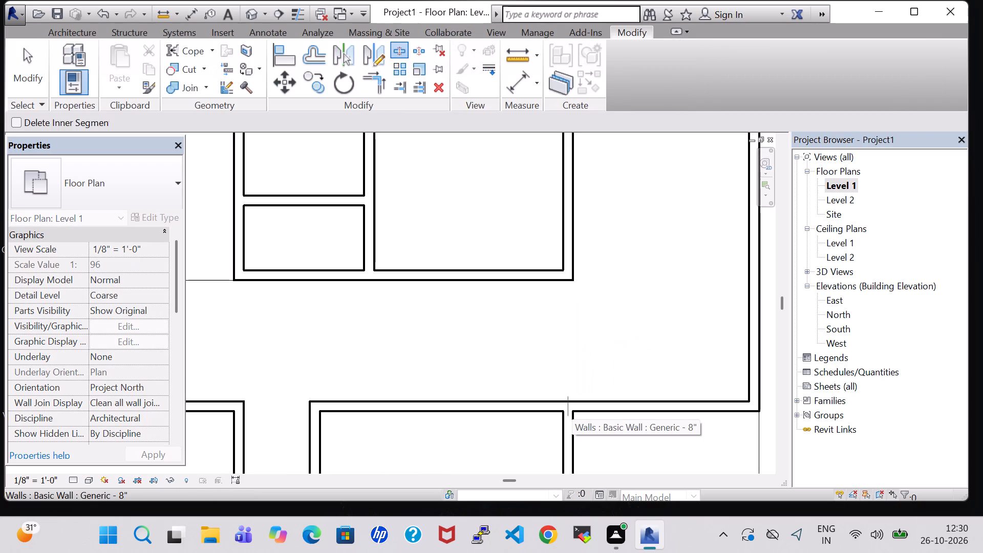
pyautogui.scroll(4, 516, 412)
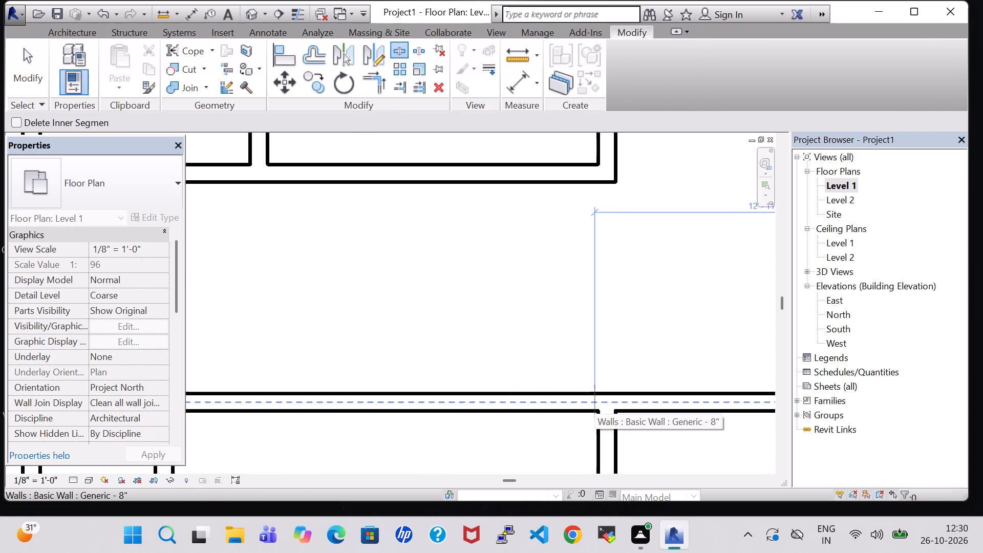
pyautogui.click(594, 405)
pyautogui.press('Right')
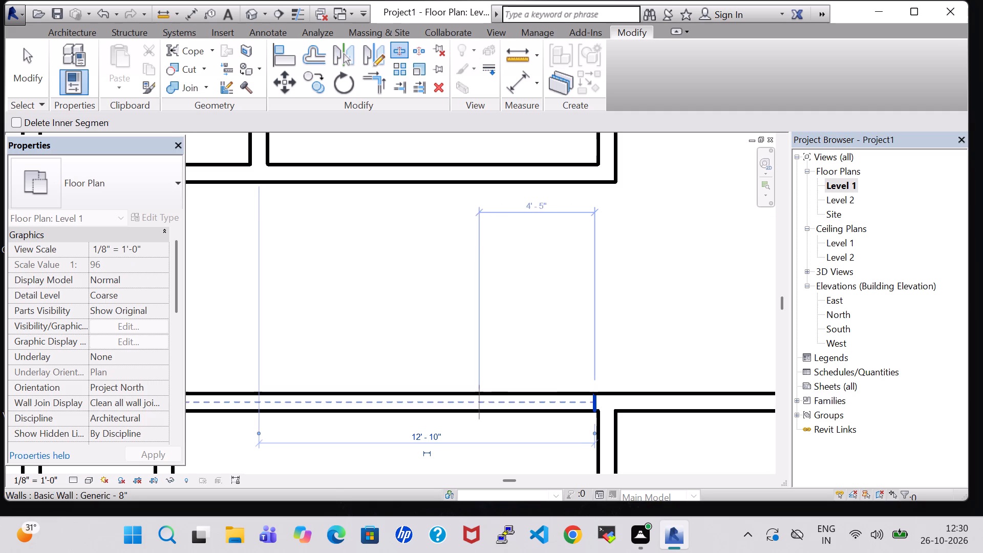
pyautogui.scroll(-3, 479, 403)
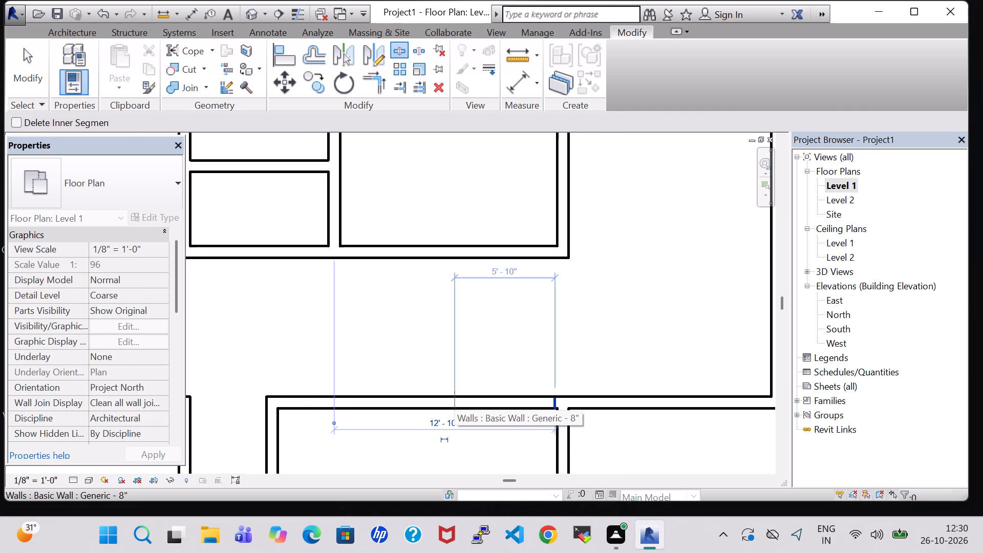
pyautogui.click(460, 405)
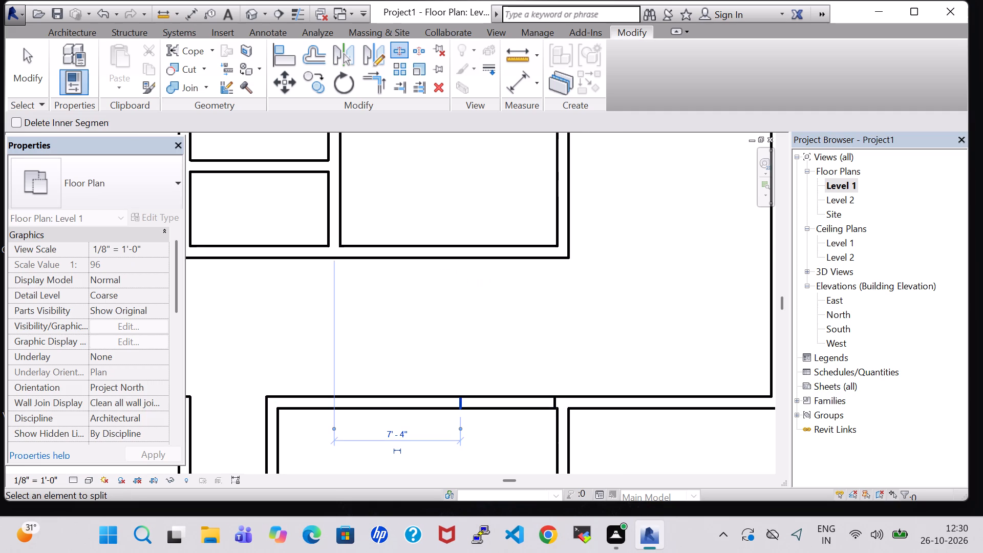
pyautogui.press('Escape')
pyautogui.press('Escape')
pyautogui.click(514, 406)
pyautogui.press('Delete')
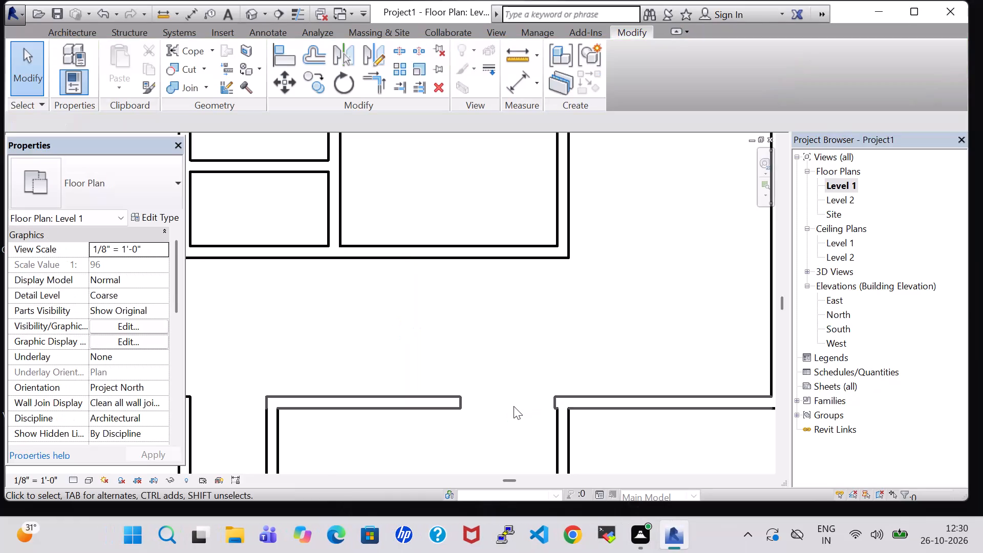
# Nudge the wall east of the new opening eastward so its end is flush with the middle east room's east wall.
pyautogui.click(553, 403)
pyautogui.press('Right')
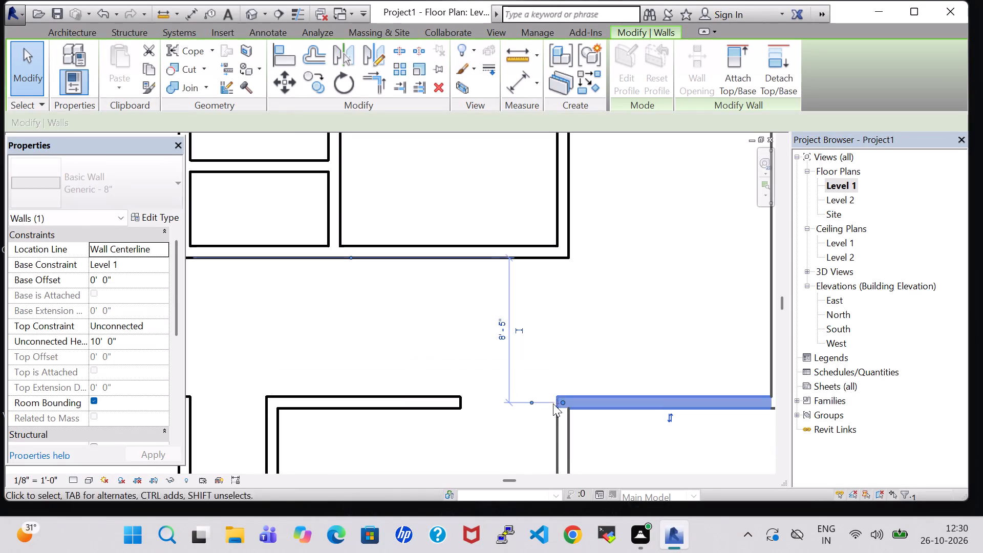
pyautogui.click(586, 310)
# Duplicate the Generic - 8" type of the wall between the southern small room and the room east of it as INNER WALL.
pyautogui.scroll(-3, 586, 310)
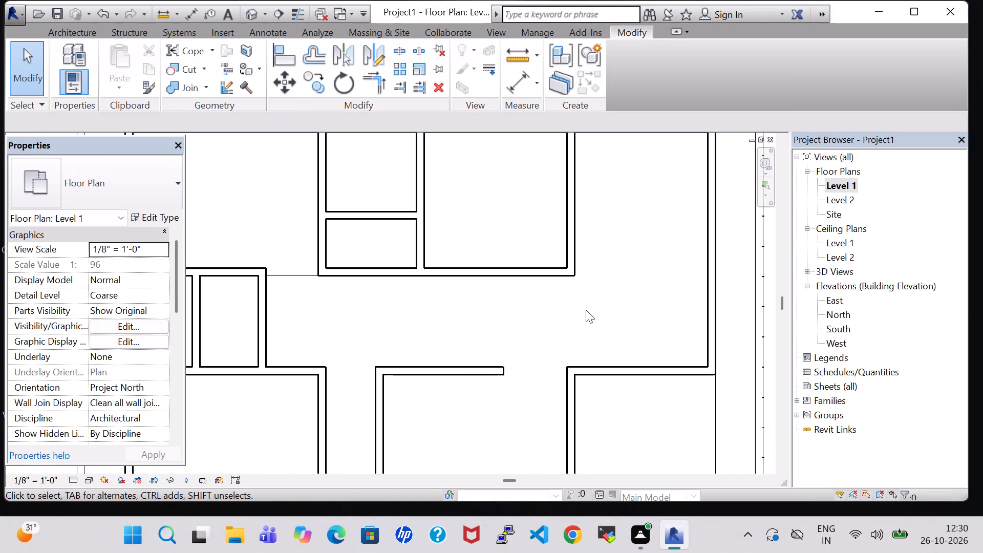
pyautogui.scroll(-3, 586, 310)
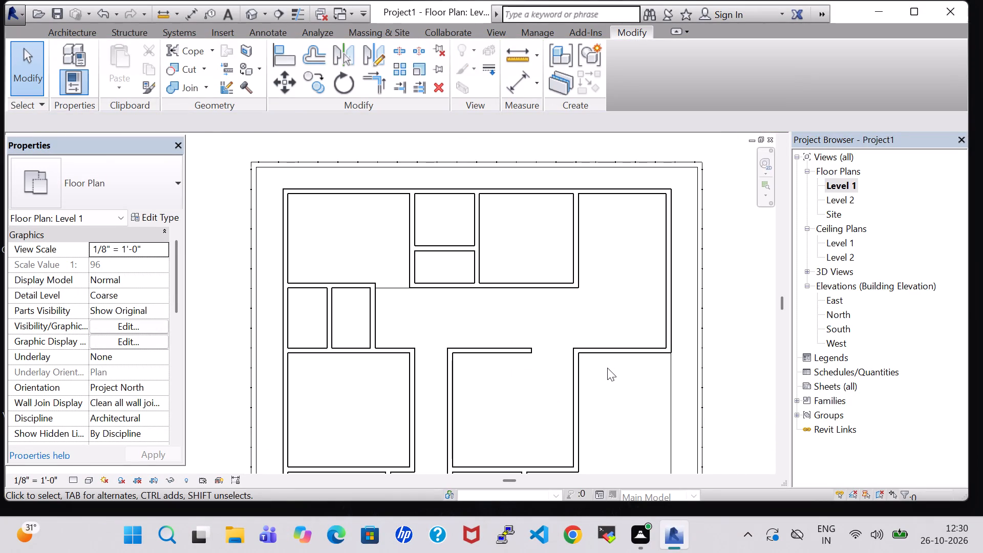
pyautogui.scroll(-2, 506, 389)
pyautogui.moveTo(506, 388); pyautogui.dragTo(516, 352, button='middle')
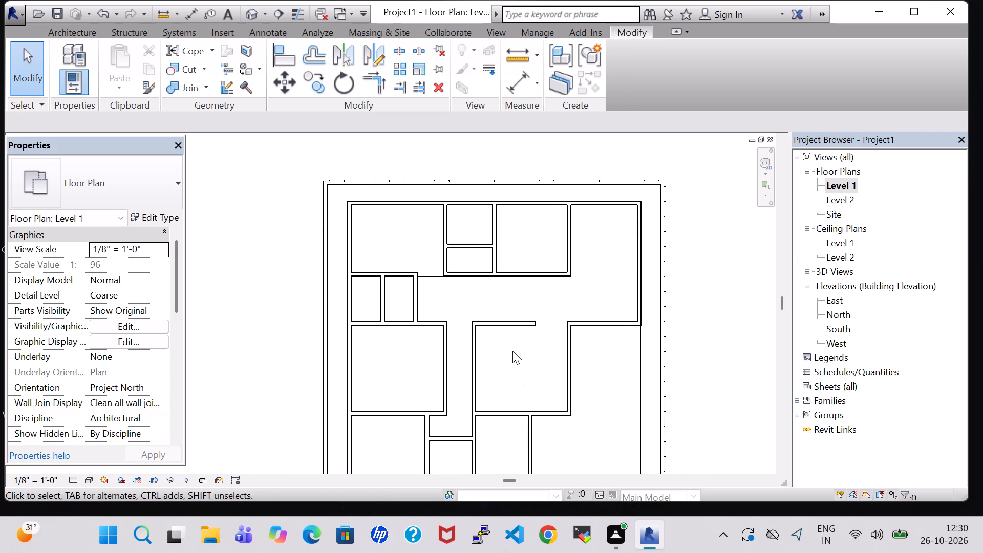
pyautogui.scroll(-1, 512, 351)
pyautogui.moveTo(721, 350); pyautogui.dragTo(698, 306, button='middle')
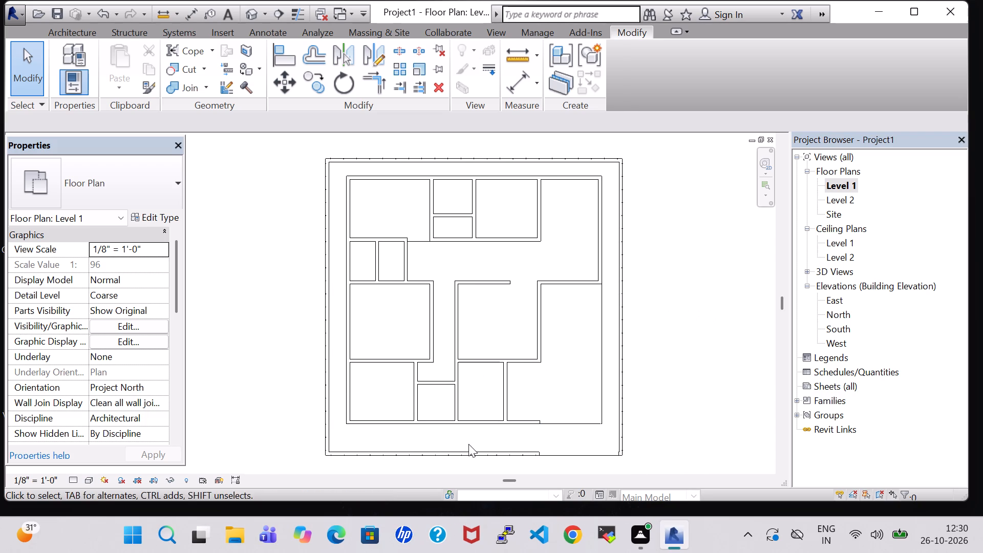
pyautogui.click(457, 368)
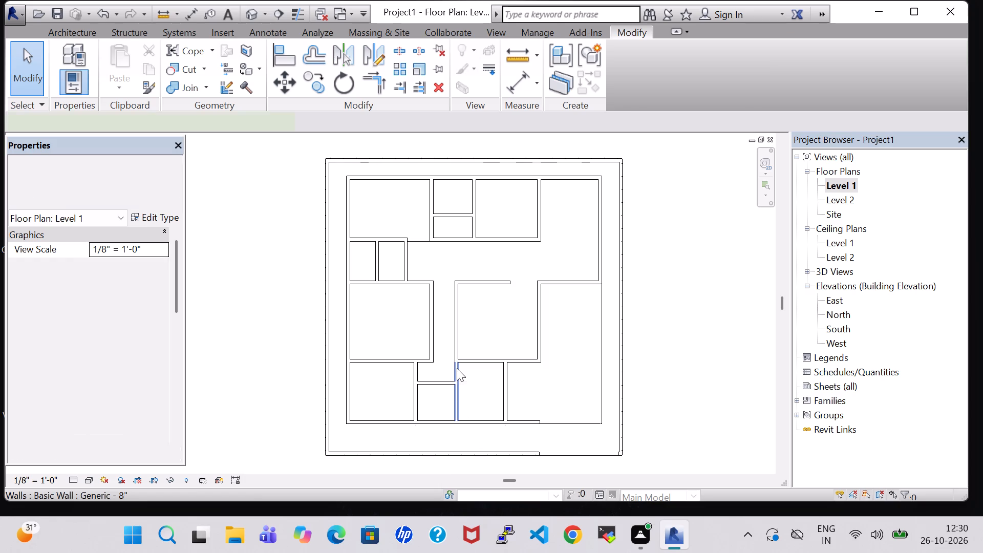
pyautogui.click(141, 215)
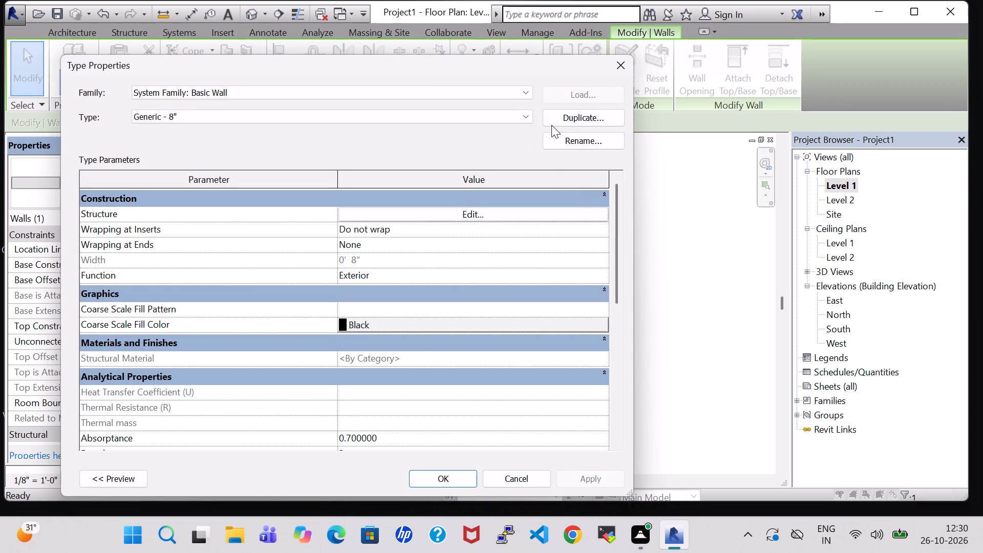
pyautogui.click(570, 120)
pyautogui.press('BackSpace')
pyautogui.write('INNER WALL')
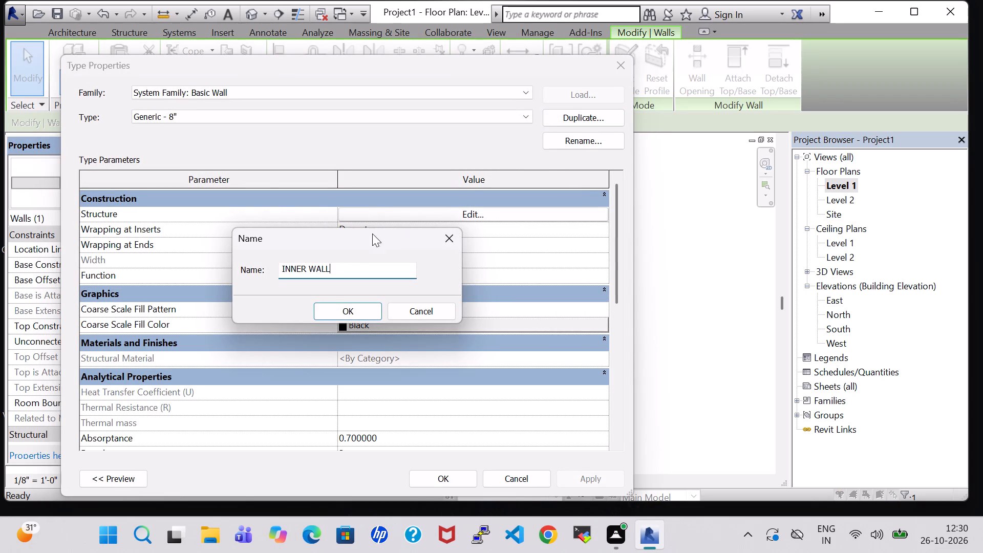
pyautogui.click(339, 310)
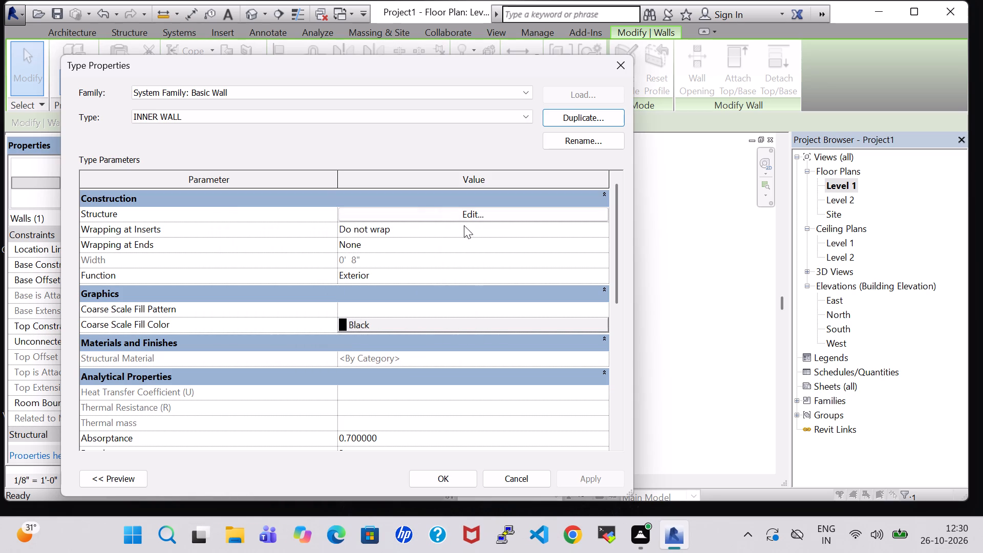
# Set the structure layer thickness of the INNER WALL type to 6" and apply it to the selected wall.
pyautogui.click(471, 210)
pyautogui.click(368, 210)
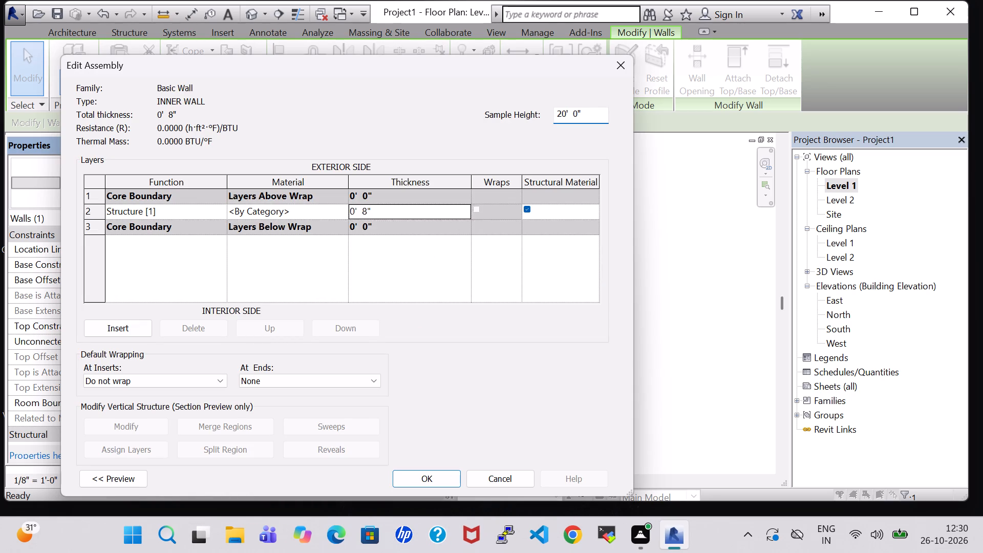
pyautogui.press('BackSpace')
pyautogui.press('6')
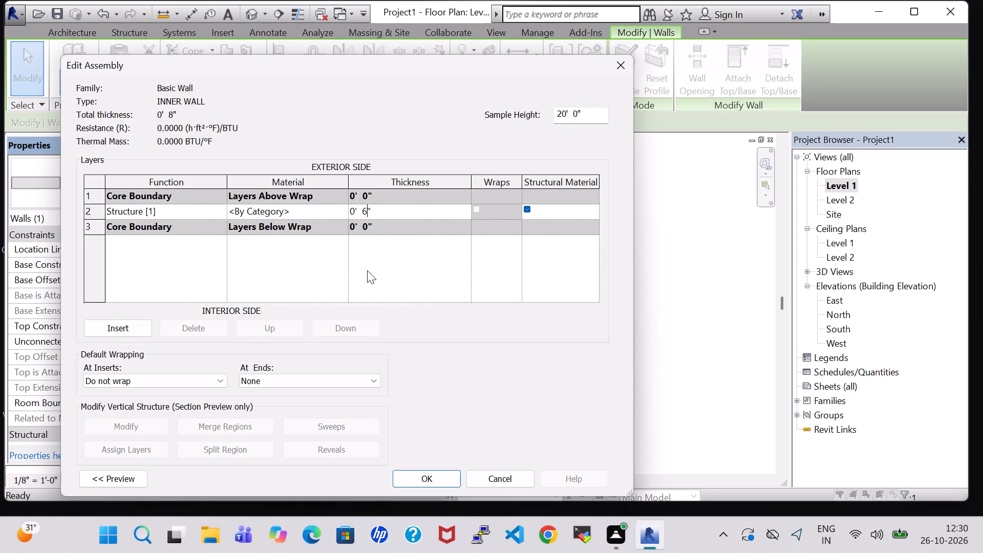
pyautogui.click(446, 479)
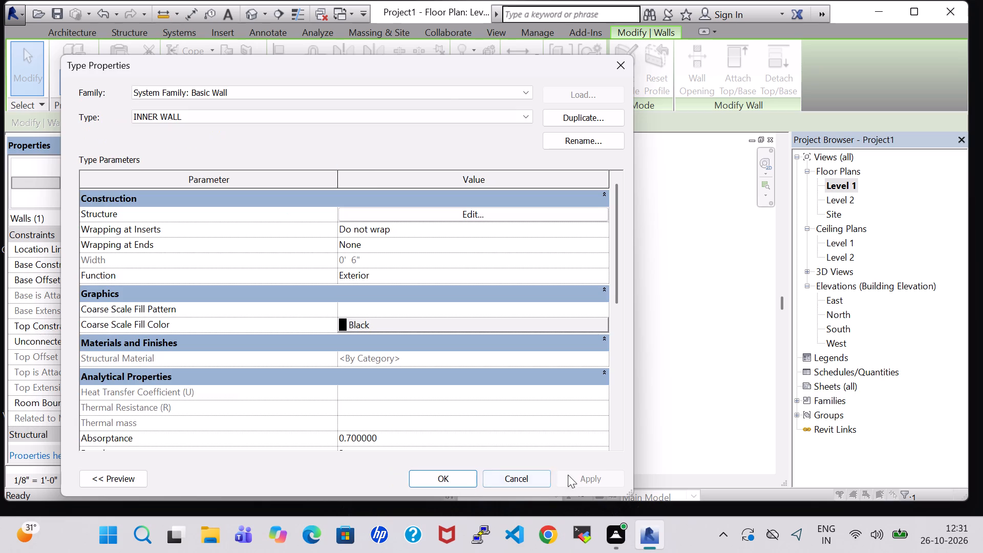
pyautogui.click(425, 476)
pyautogui.click(664, 287)
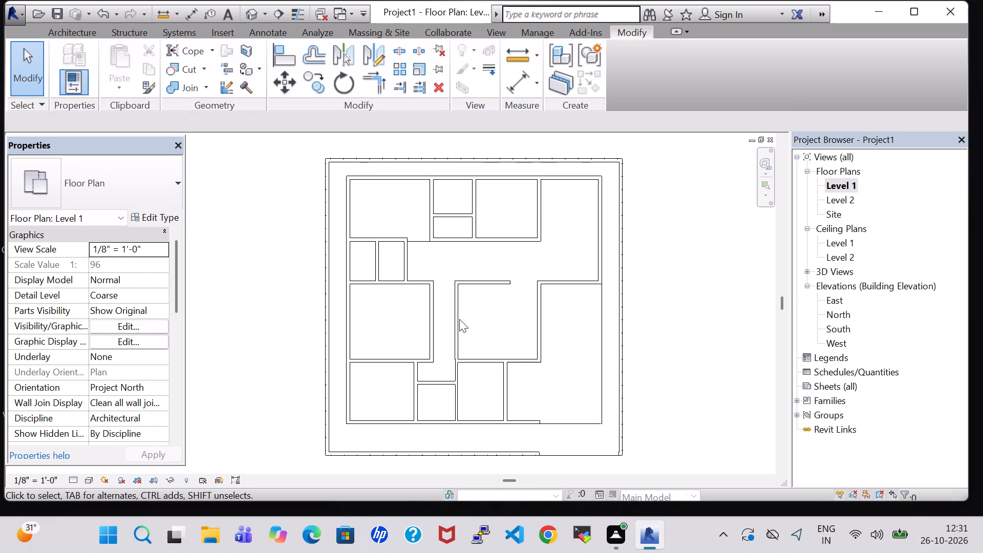
# Change the small south room's north wall, the partition further east, and the southwest room's east wall to the INNER WALL type.
pyautogui.click(442, 379)
pyautogui.click(172, 202)
pyautogui.click(105, 402)
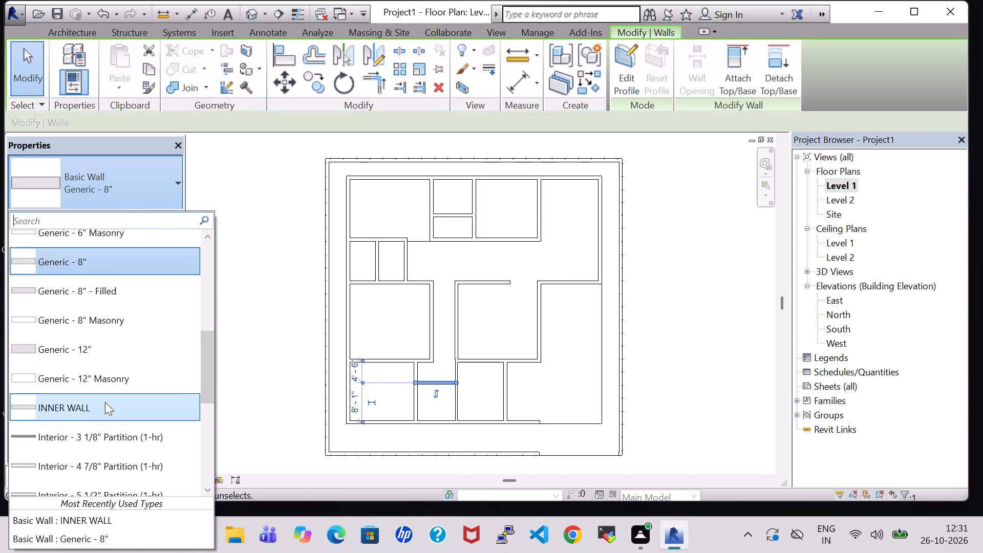
pyautogui.click(503, 395)
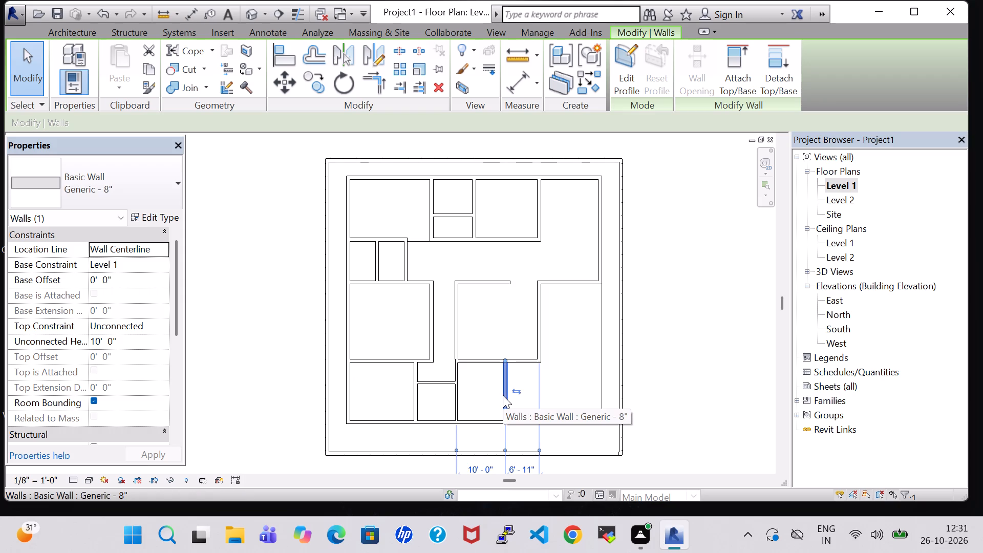
pyautogui.click(132, 188)
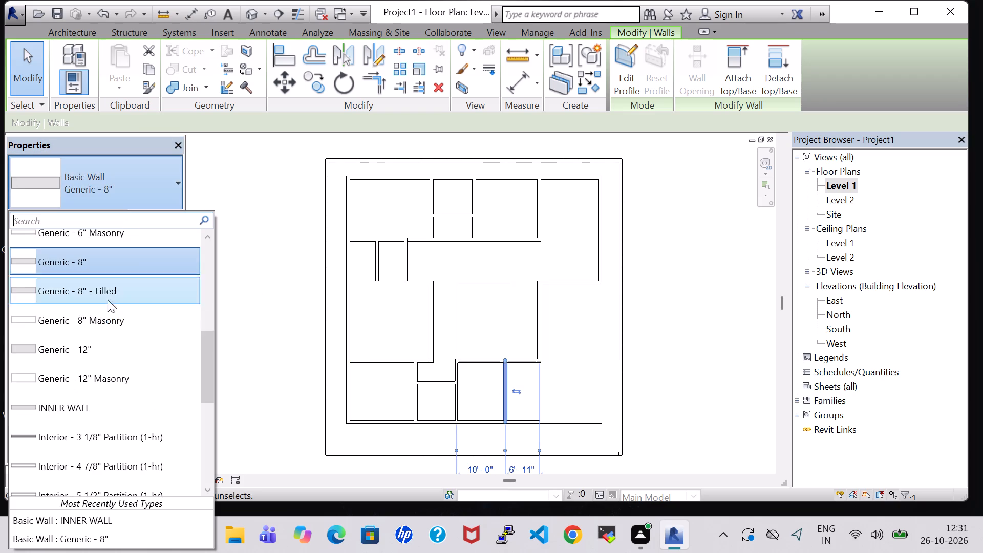
pyautogui.click(75, 406)
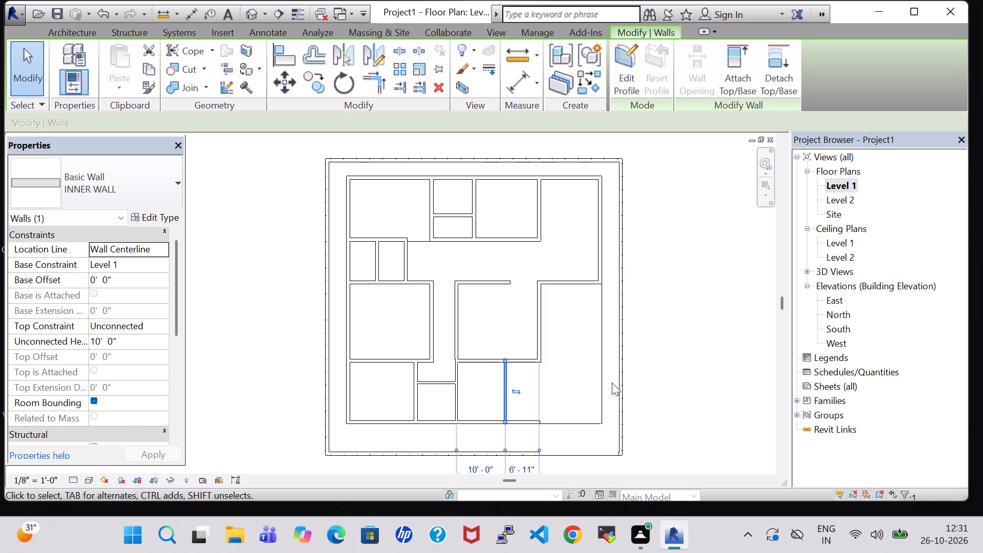
pyautogui.click(413, 398)
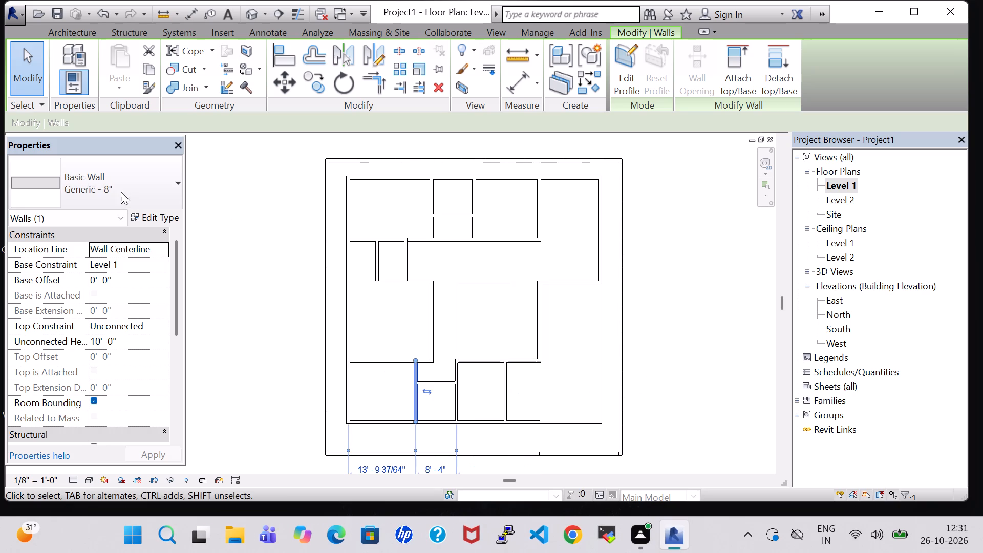
pyautogui.click(121, 192)
pyautogui.click(112, 401)
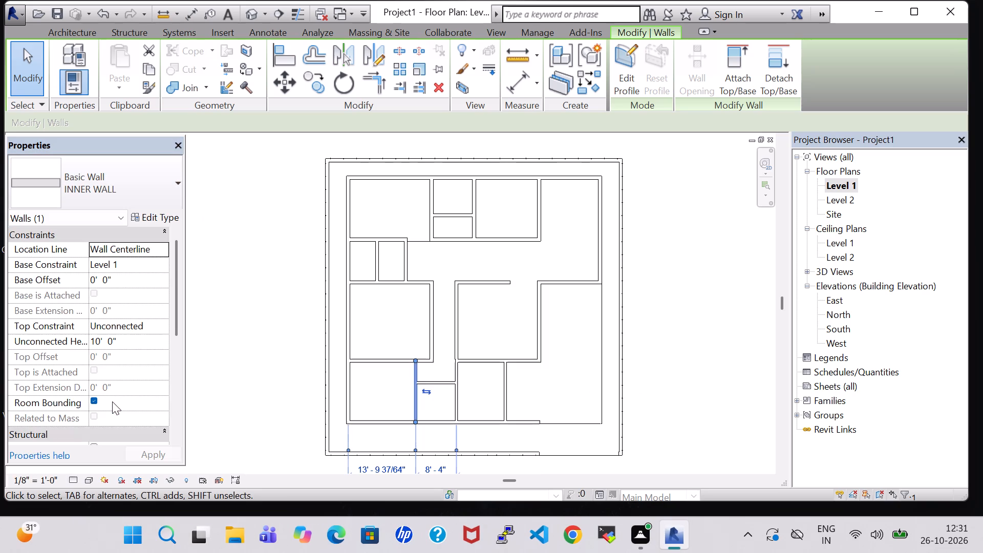
# Change the middle west room's south and east walls to the INNER WALL type.
pyautogui.click(372, 360)
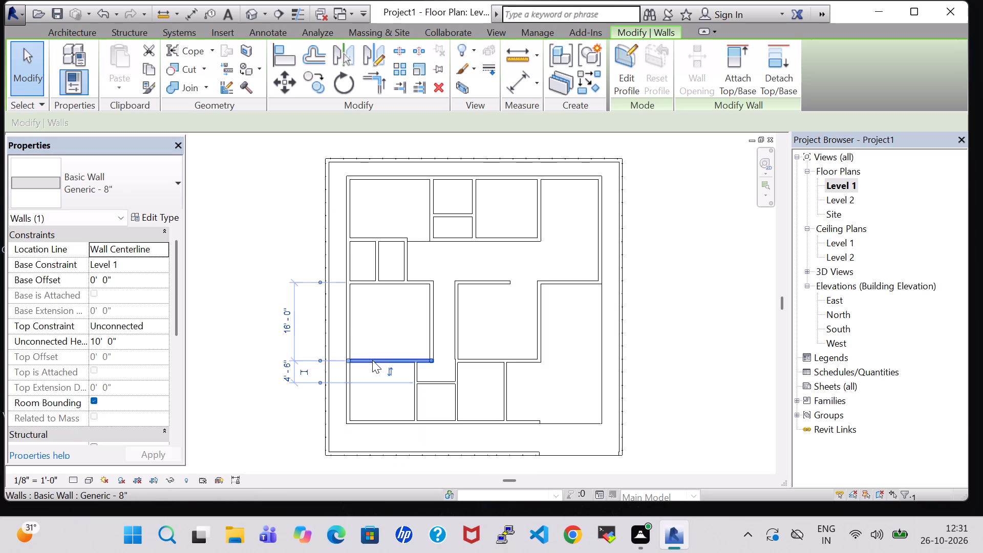
pyautogui.click(159, 179)
pyautogui.click(102, 406)
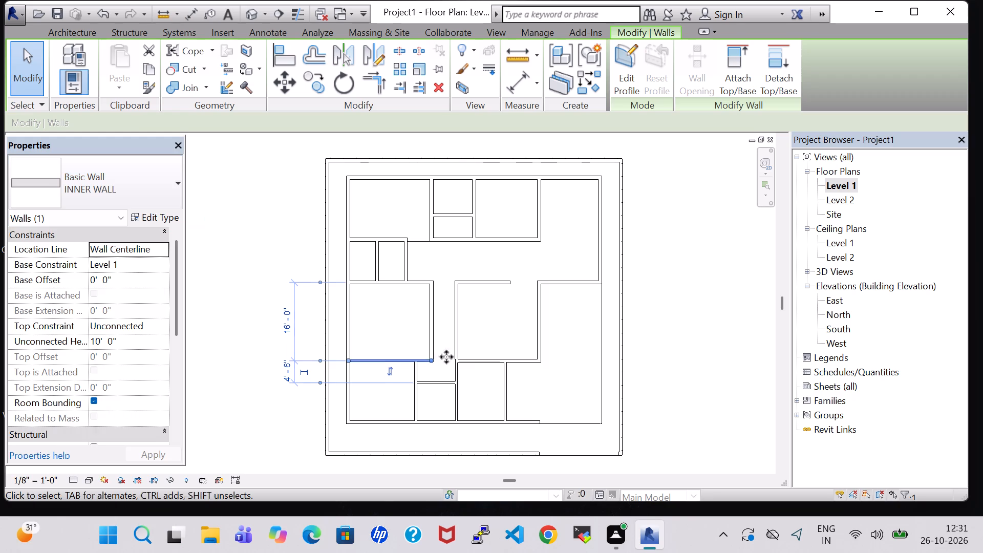
pyautogui.click(433, 318)
pyautogui.click(133, 196)
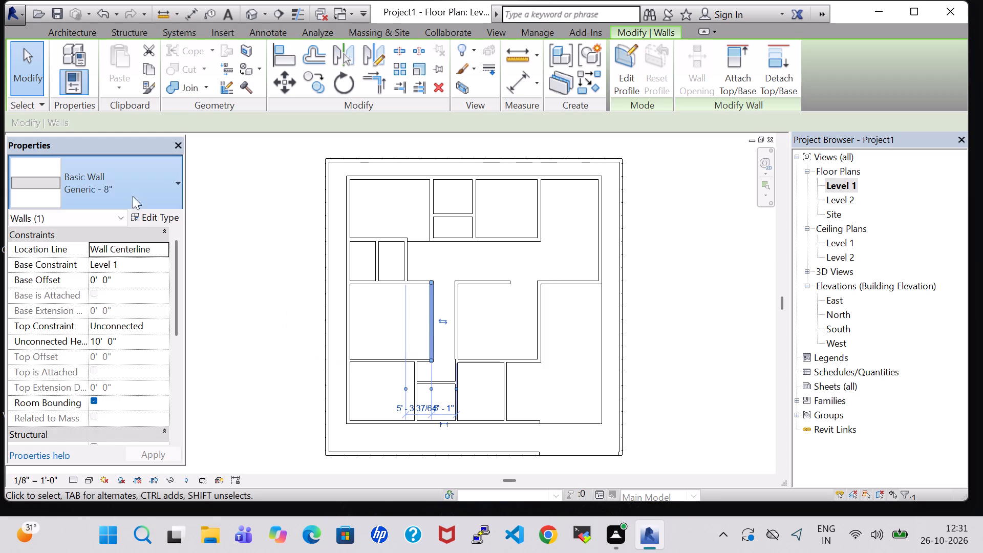
pyautogui.click(96, 418)
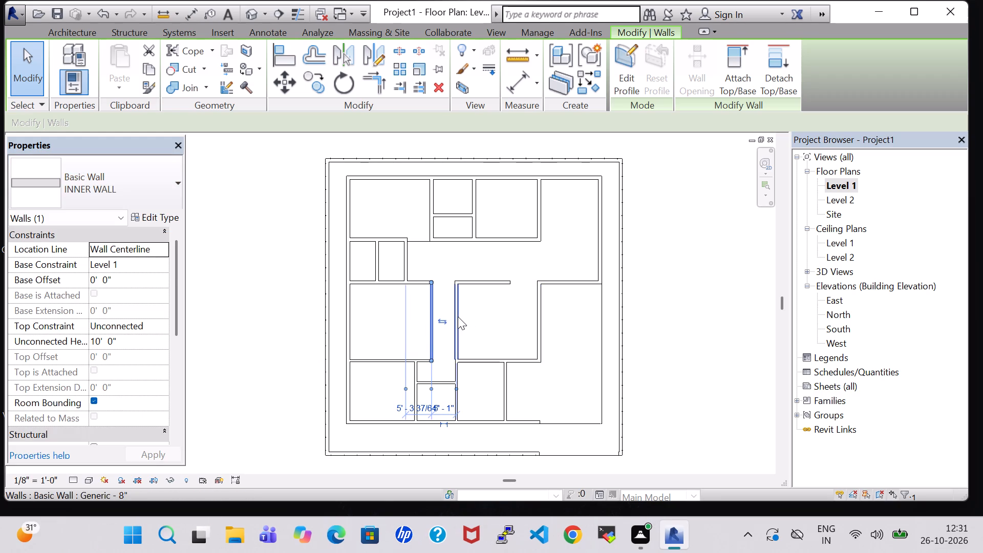
# Change the middle east room's west and south walls to the INNER WALL type.
pyautogui.click(458, 316)
pyautogui.click(103, 193)
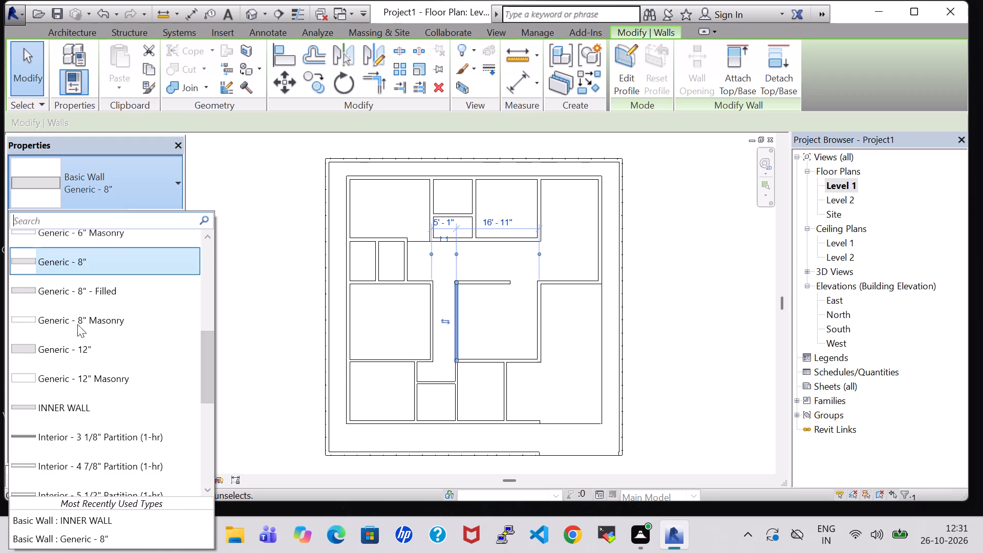
pyautogui.click(74, 402)
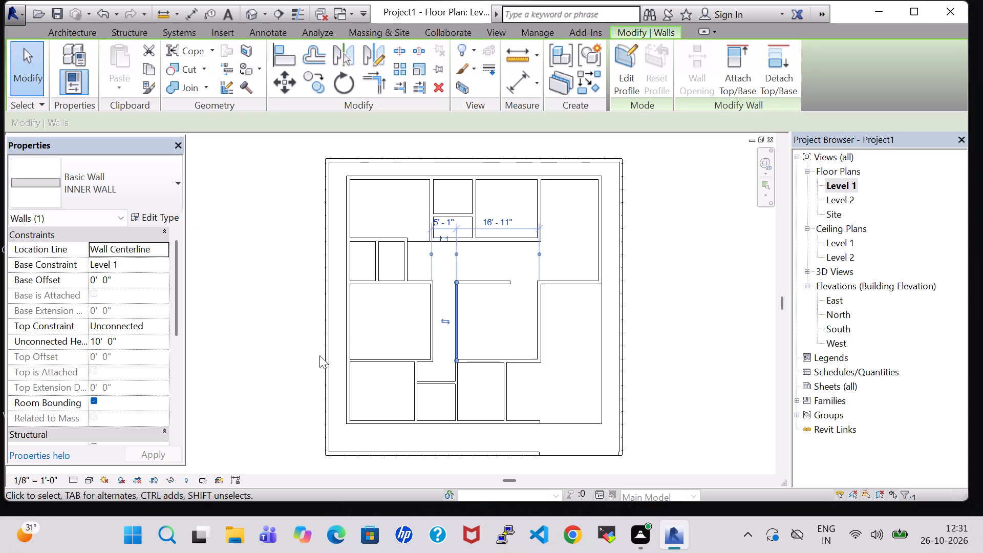
pyautogui.scroll(2, 461, 386)
pyautogui.click(501, 351)
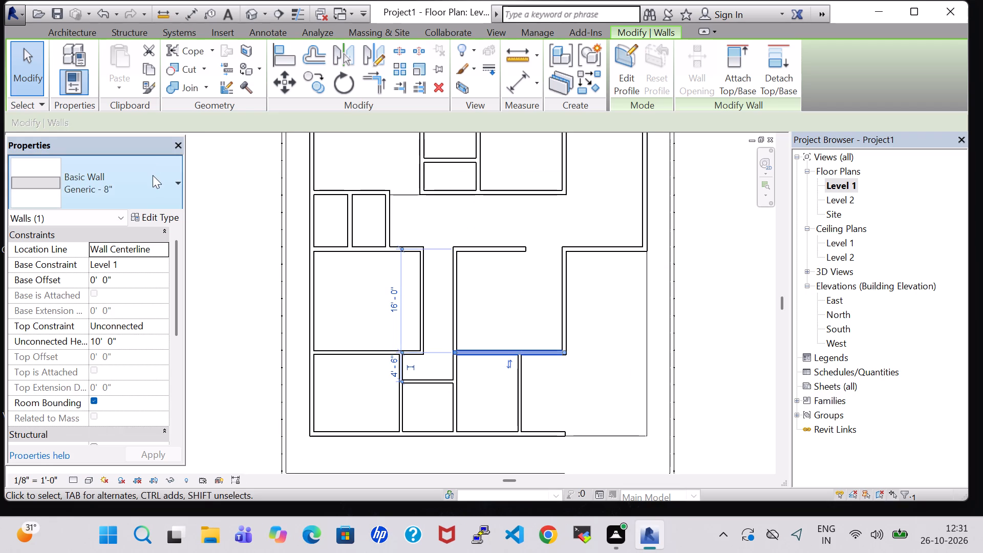
pyautogui.click(153, 175)
pyautogui.click(118, 401)
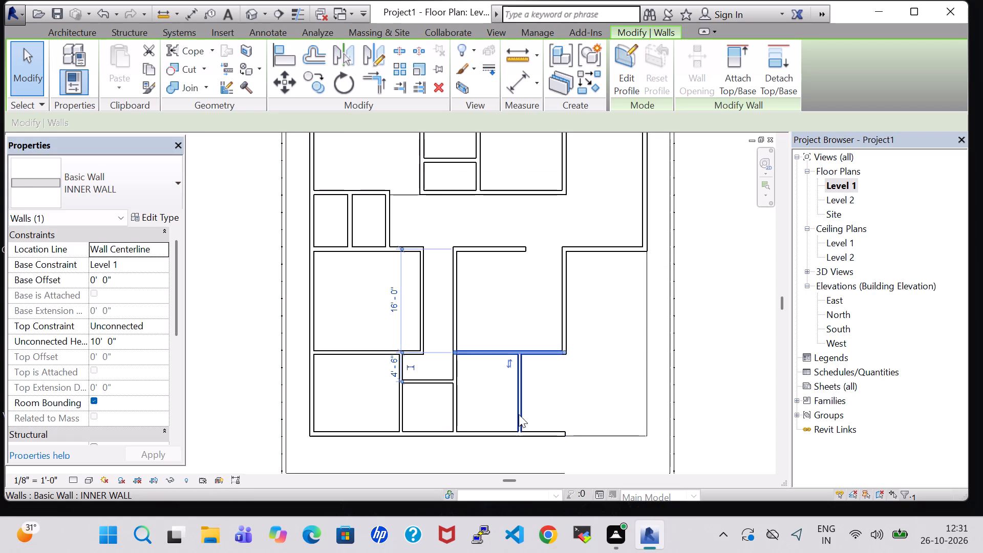
# Change the east wall of the room directly south of the middle east room to the Generic - 8" type.
pyautogui.click(516, 414)
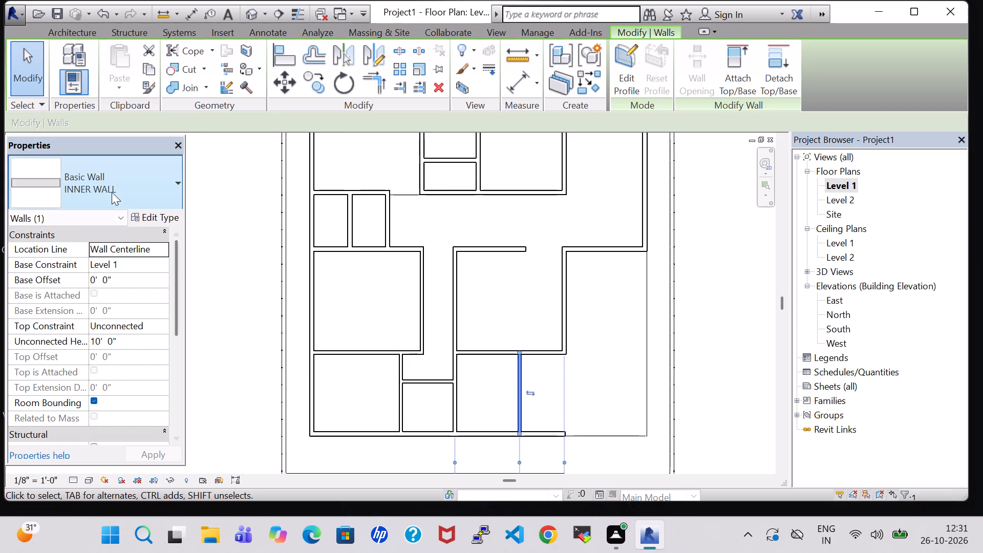
pyautogui.click(112, 192)
pyautogui.scroll(3, 108, 275)
pyautogui.click(100, 245)
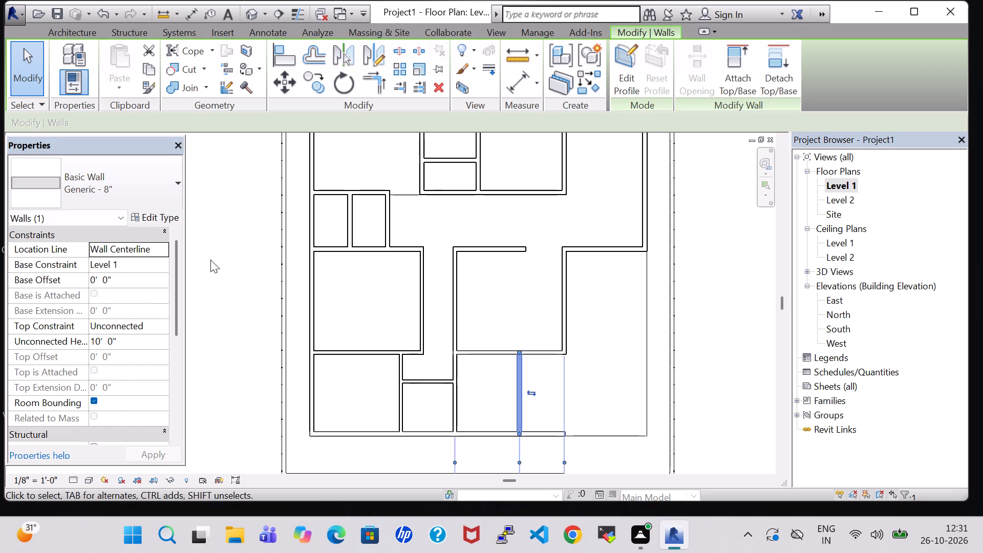
pyautogui.click(716, 330)
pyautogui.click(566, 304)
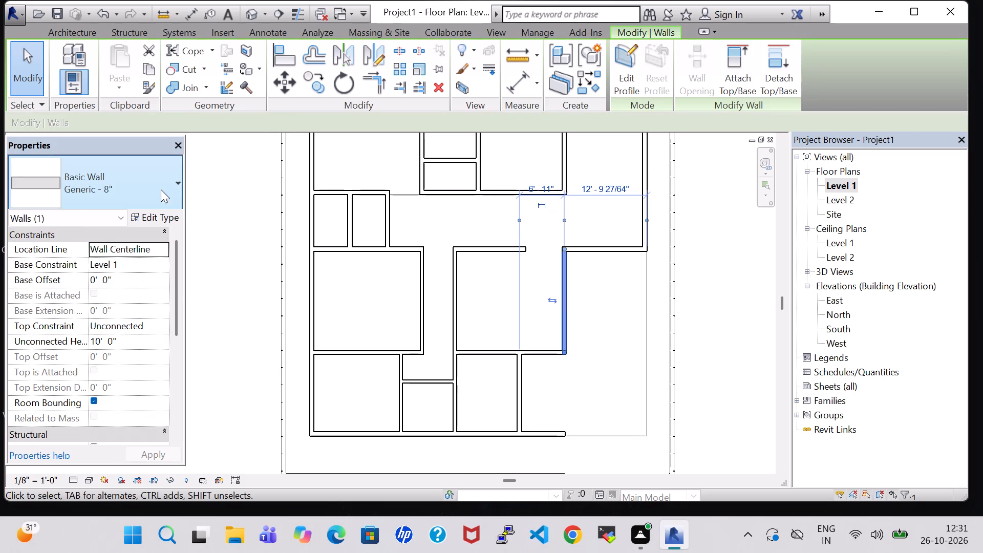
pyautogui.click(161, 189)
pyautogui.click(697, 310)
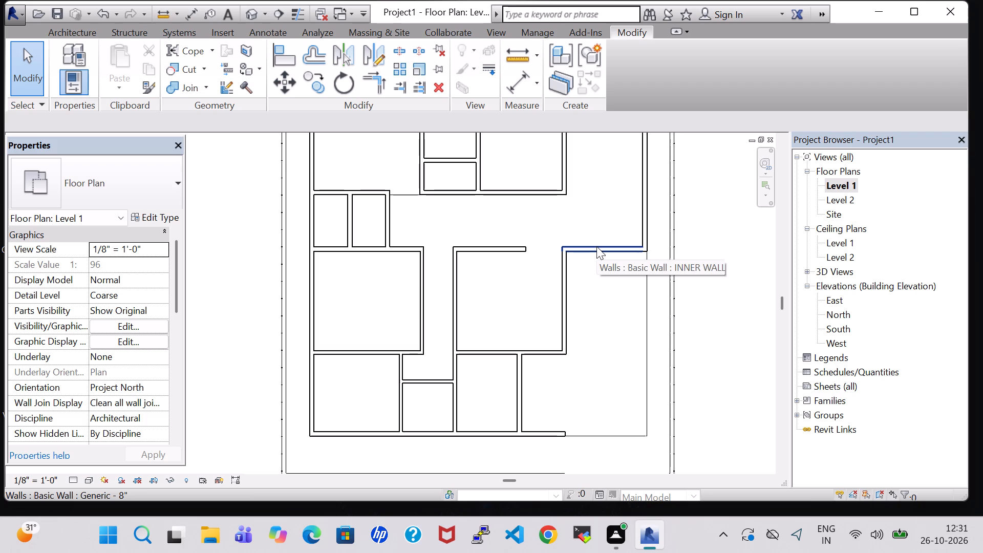
# Change the partition bounding the northeast space on its west and the south wall of the central north rooms to INNER WALL.
pyautogui.scroll(-2, 596, 246)
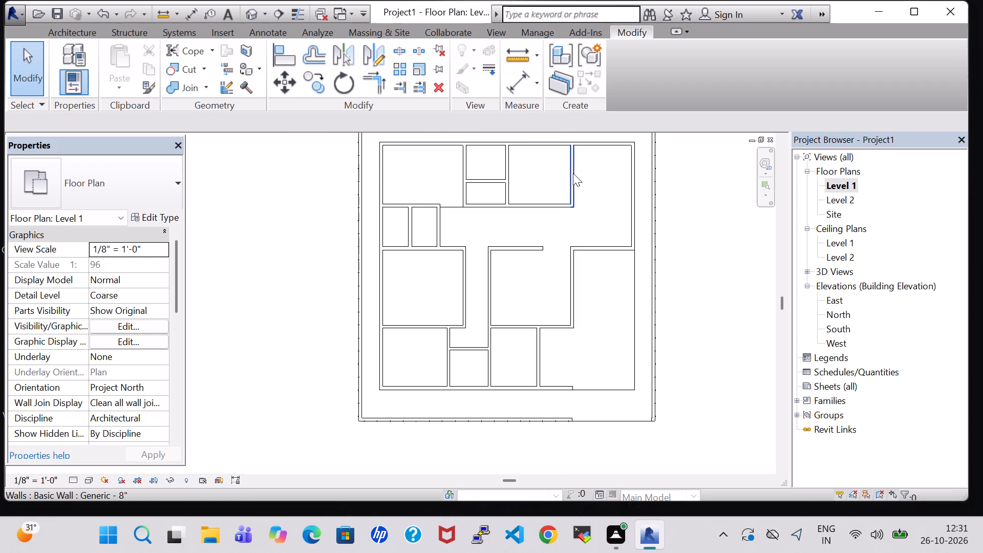
pyautogui.click(140, 199)
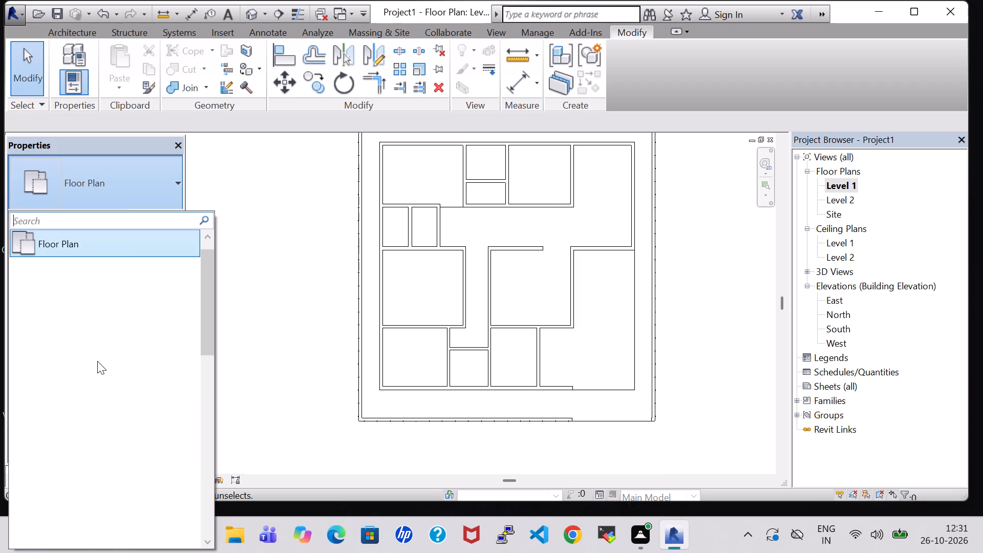
pyautogui.click(273, 158)
pyautogui.click(573, 179)
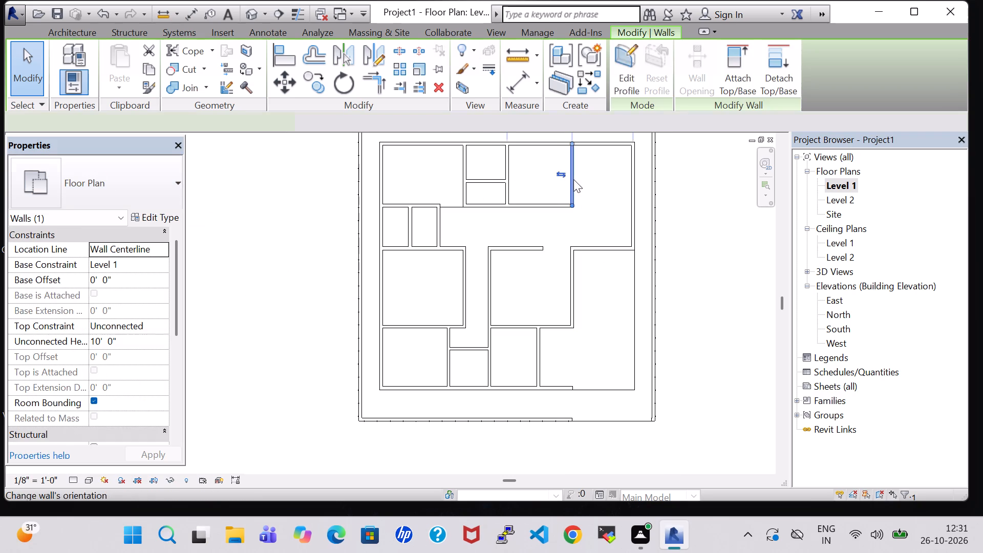
pyautogui.click(158, 175)
pyautogui.click(72, 402)
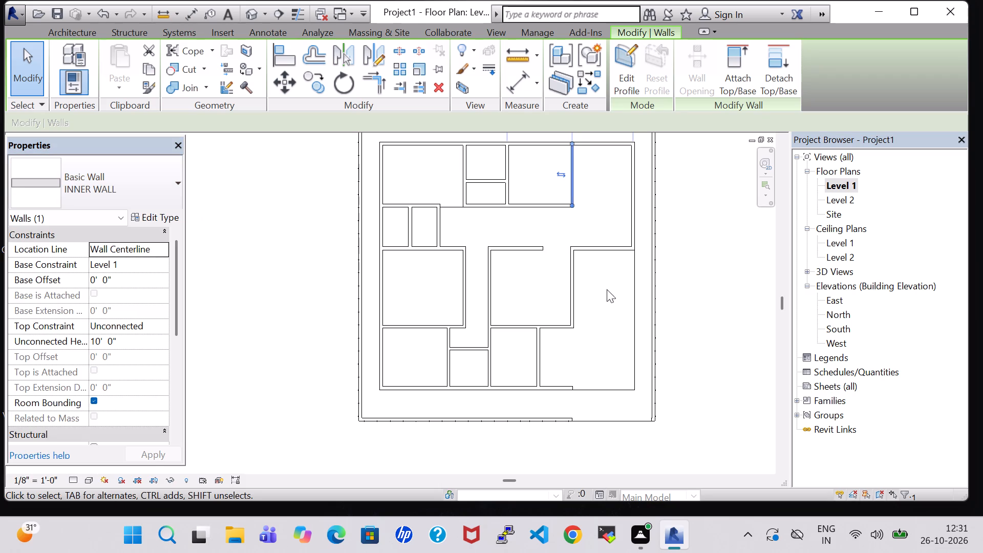
pyautogui.click(538, 208)
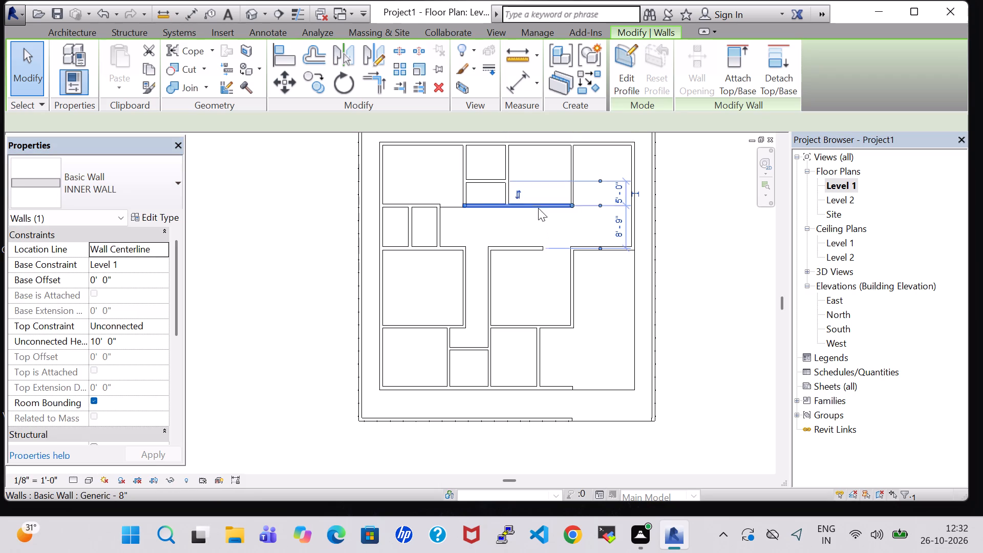
pyautogui.click(106, 178)
pyautogui.click(90, 407)
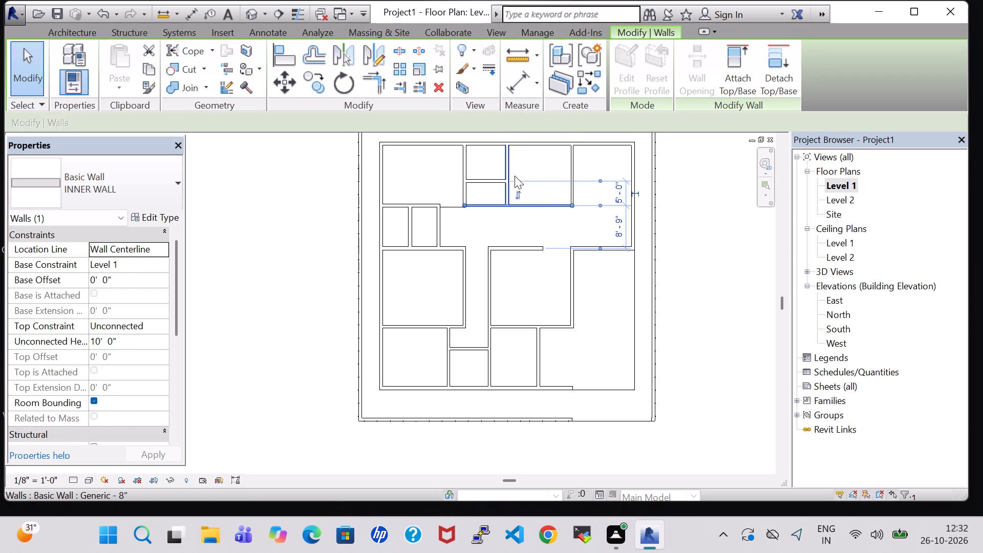
# Change the east wall, west wall and dividing wall of the two small north rooms to the INNER WALL type.
pyautogui.click(511, 169)
pyautogui.click(124, 182)
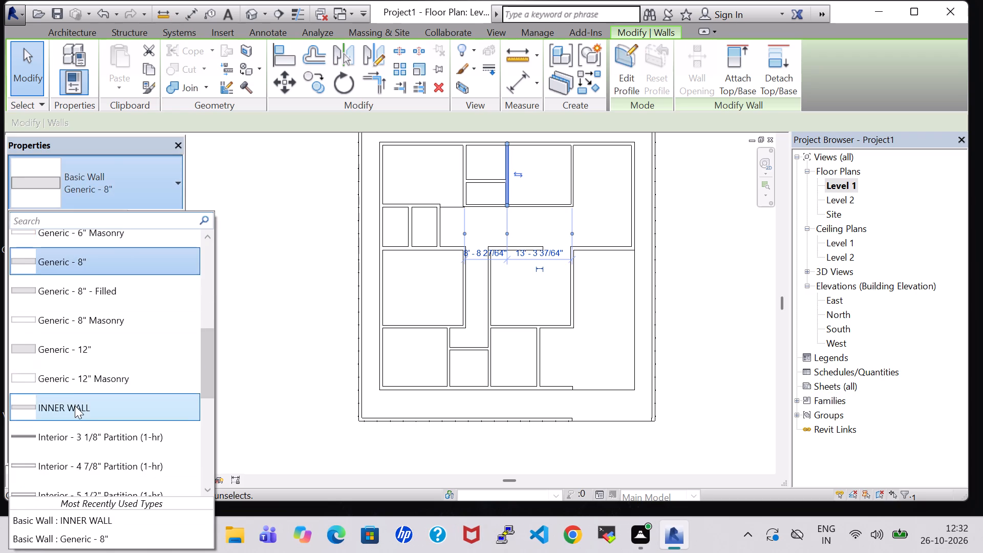
pyautogui.click(75, 406)
pyautogui.click(461, 161)
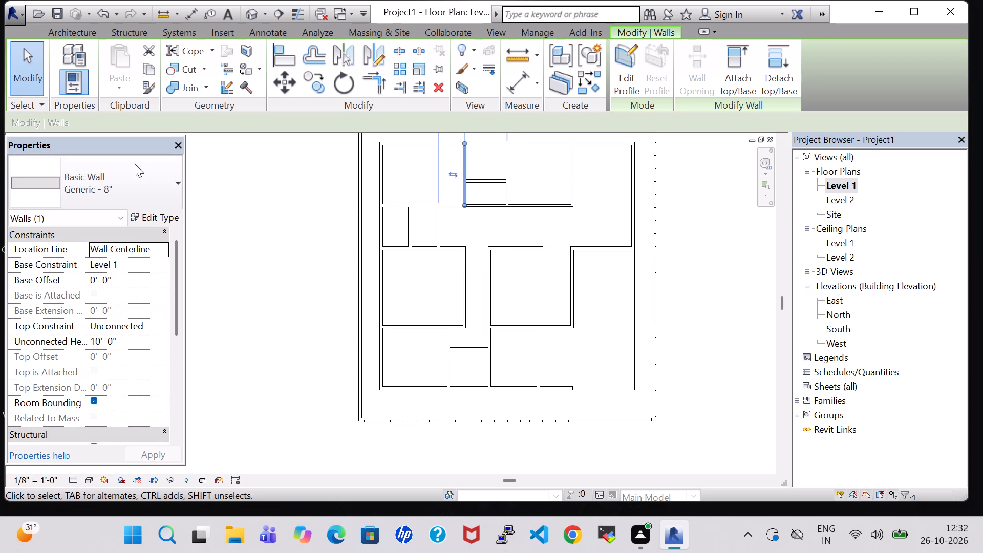
pyautogui.click(135, 164)
pyautogui.click(85, 411)
pyautogui.scroll(4, 493, 208)
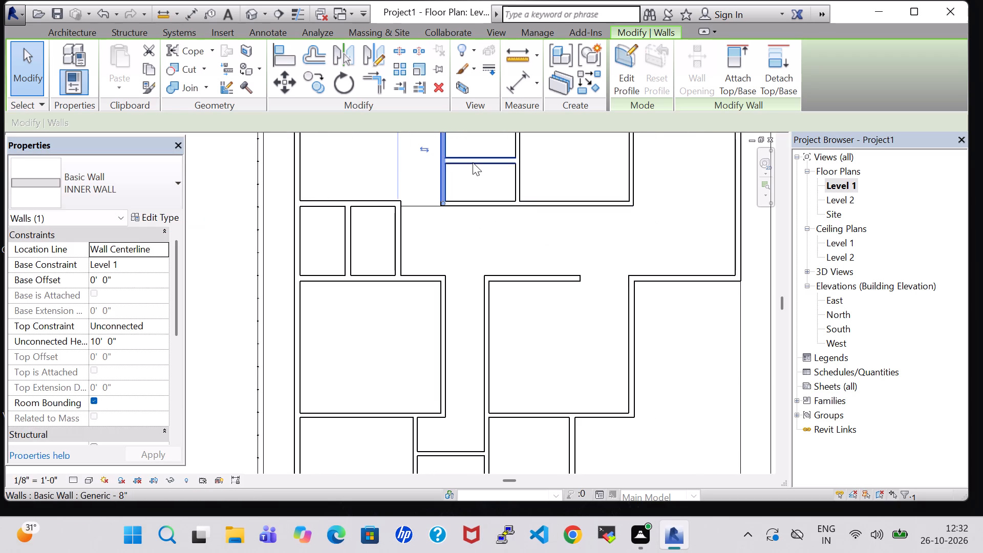
pyautogui.click(473, 162)
pyautogui.click(127, 173)
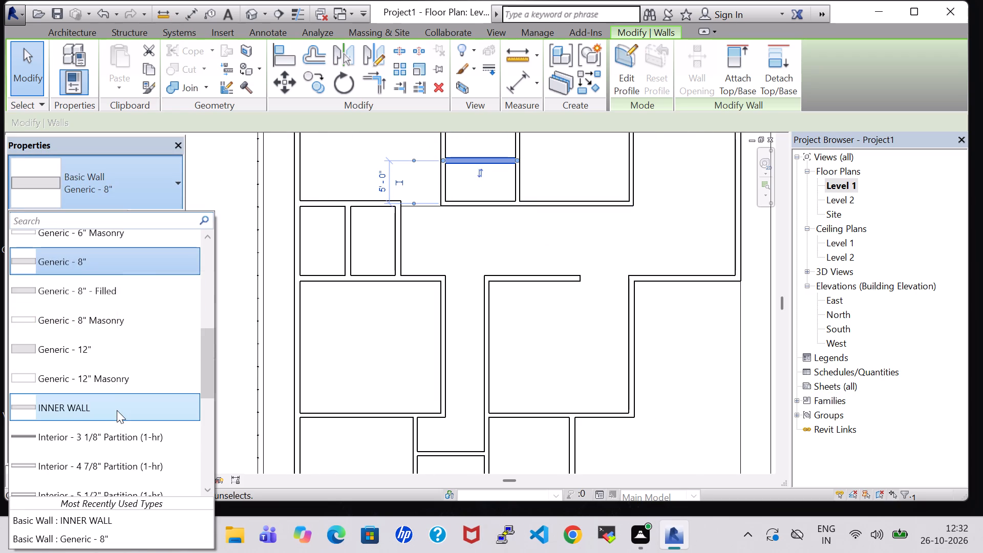
pyautogui.click(117, 410)
pyautogui.click(232, 223)
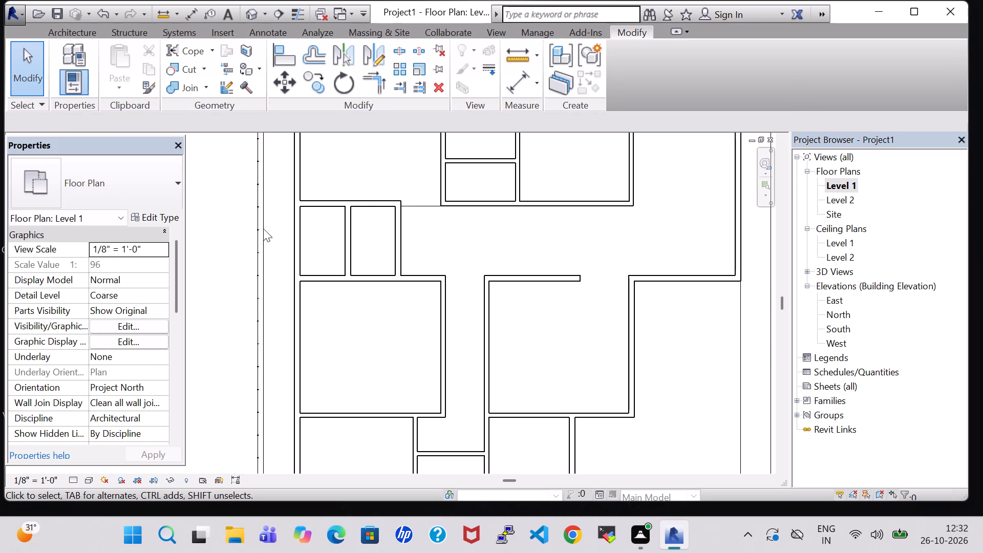
# Change the north wall, east wall and dividing wall of the two small west rooms to the INNER WALL type.
pyautogui.scroll(-4, 416, 251)
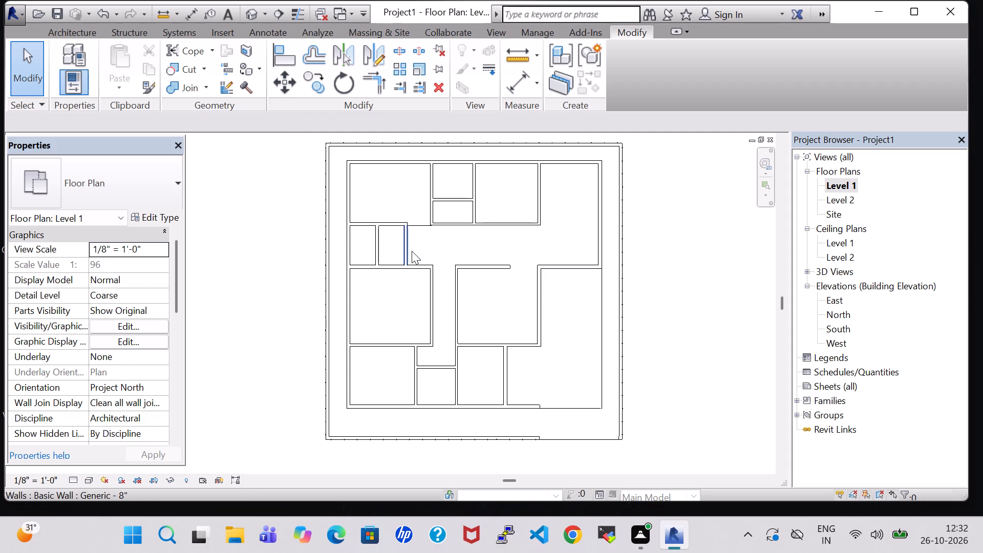
pyautogui.click(392, 226)
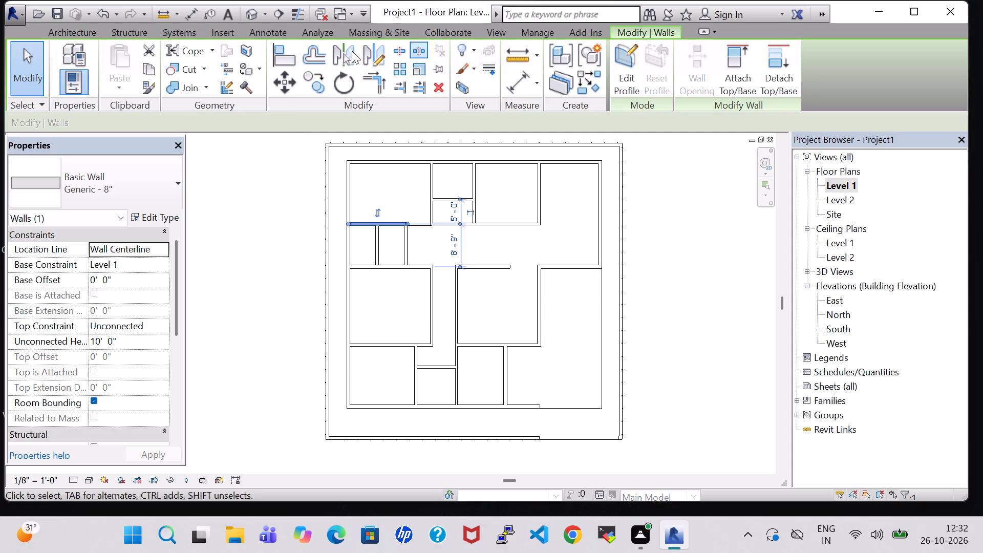
pyautogui.click(108, 175)
pyautogui.click(100, 408)
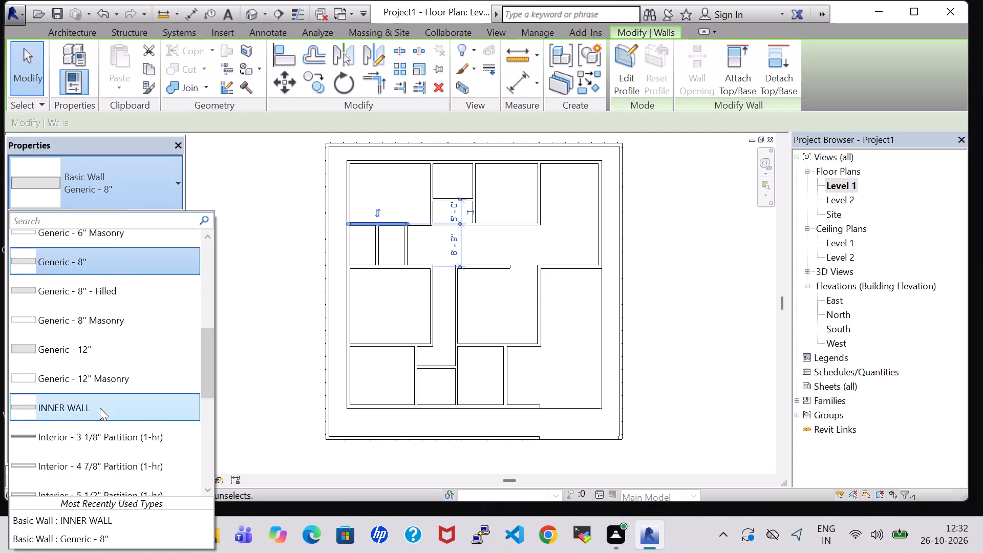
pyautogui.scroll(2, 458, 239)
pyautogui.click(388, 241)
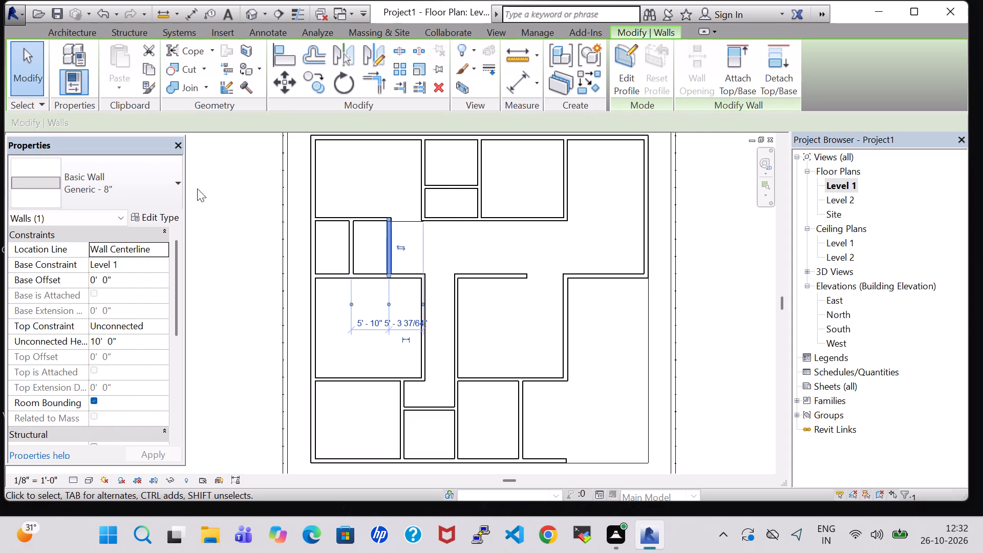
pyautogui.click(126, 176)
pyautogui.click(84, 409)
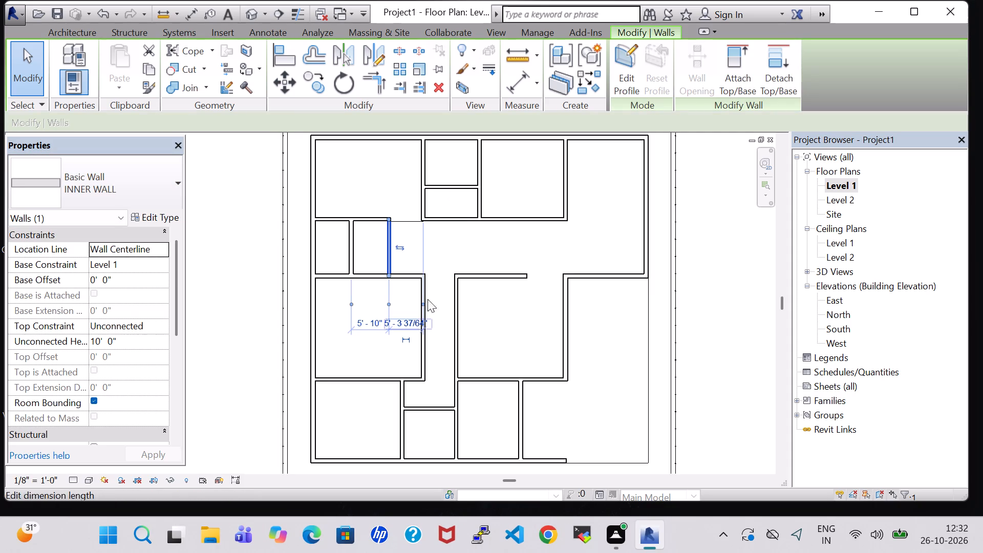
pyautogui.click(348, 239)
pyautogui.click(107, 176)
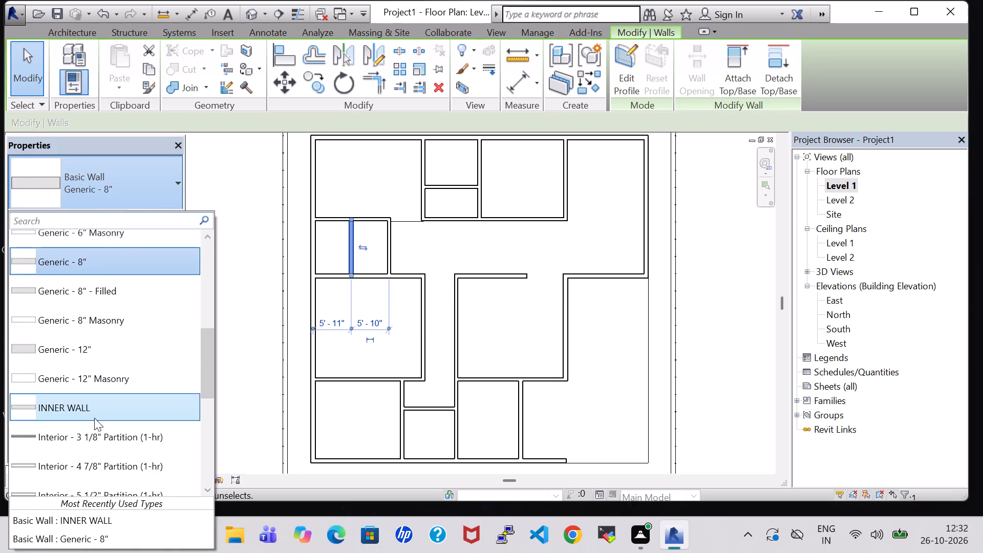
pyautogui.click(94, 418)
pyautogui.click(247, 296)
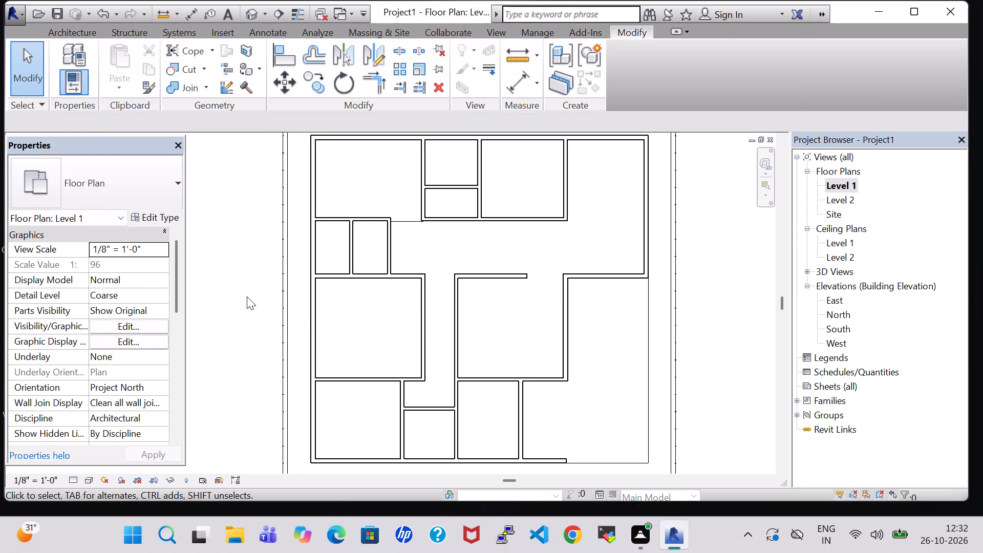
# Change the middle west room's north wall to the INNER WALL type.
pyautogui.click(363, 275)
pyautogui.click(152, 181)
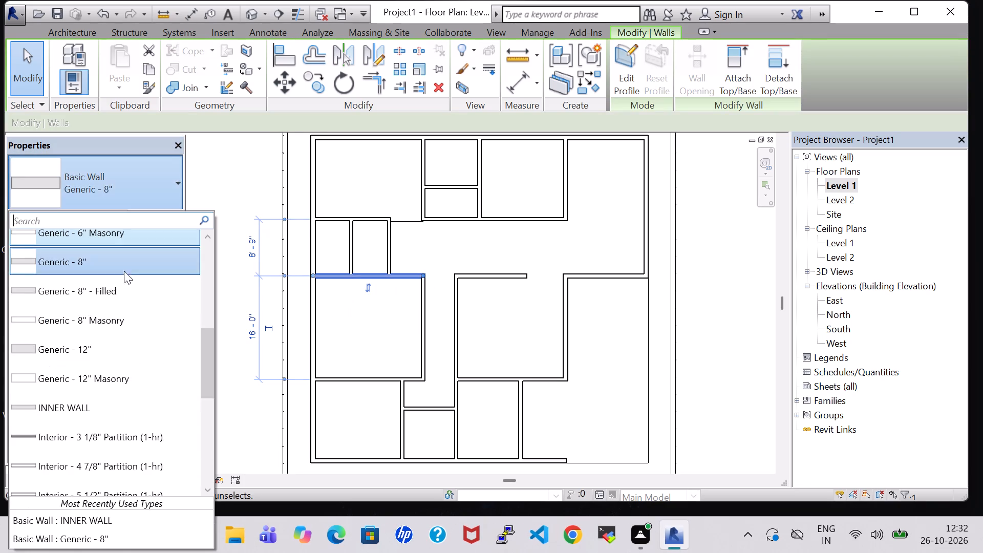
pyautogui.click(76, 411)
# Check that the middle west room's east and south walls use the INNER WALL type.
pyautogui.click(419, 345)
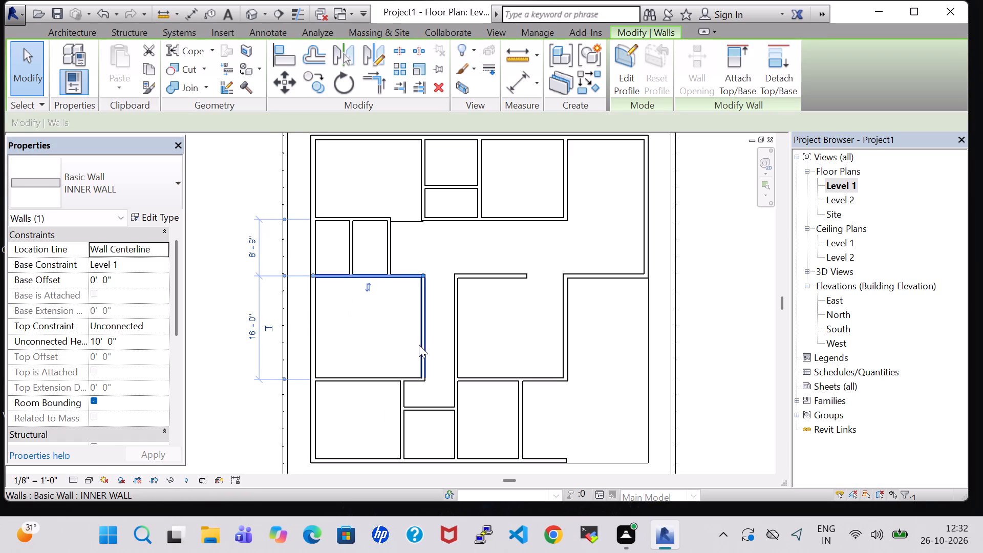
pyautogui.click(129, 196)
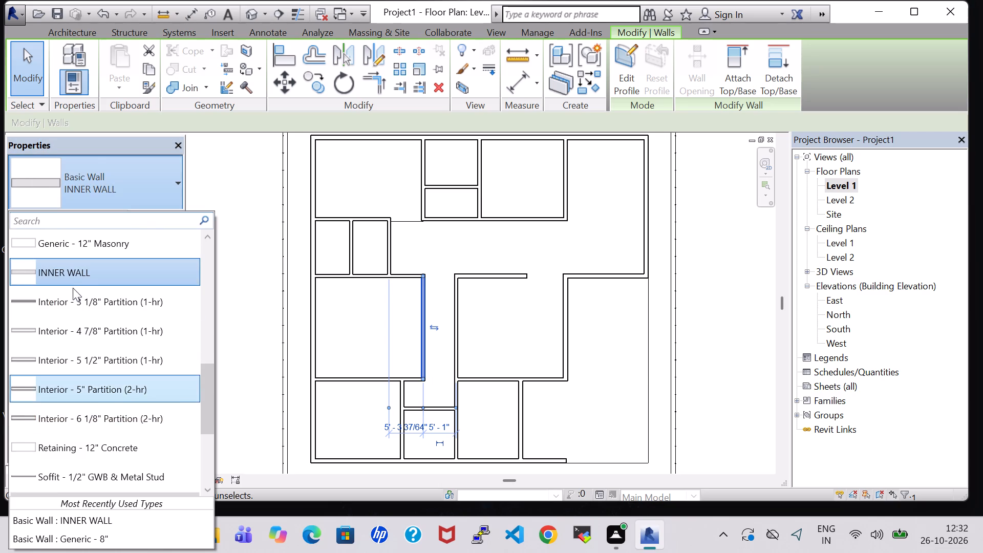
pyautogui.click(75, 278)
pyautogui.click(709, 321)
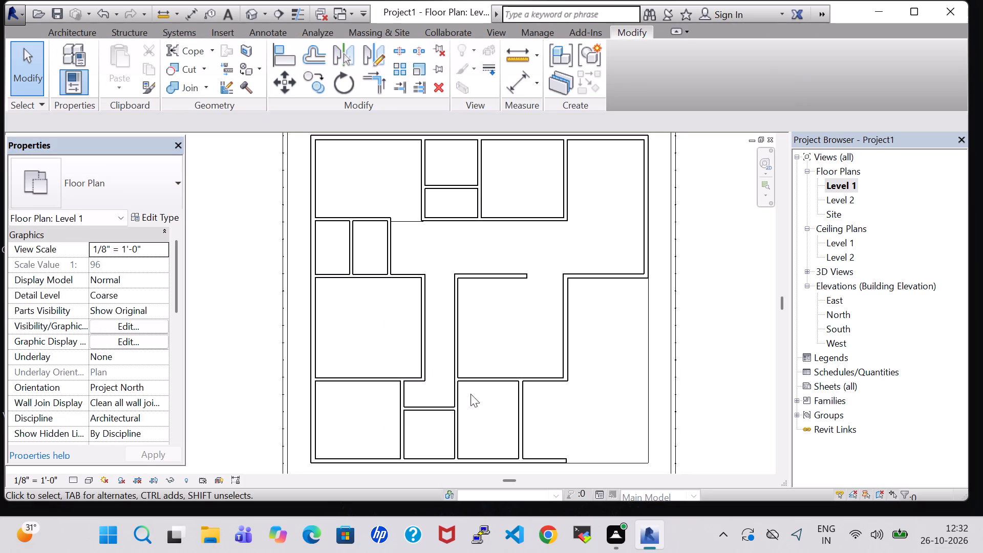
pyautogui.click(360, 379)
pyautogui.click(714, 329)
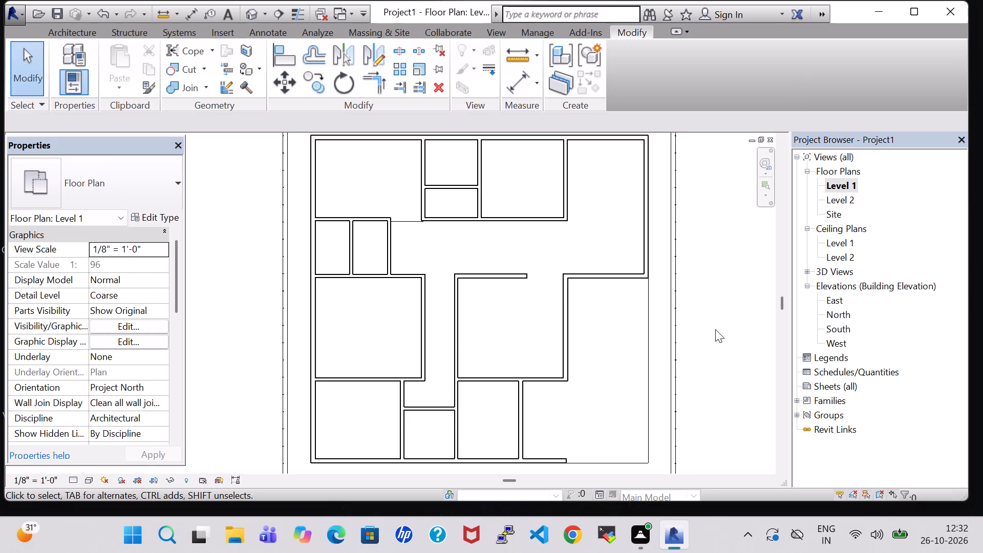
# Draw a room separation line across the north end of the passage between the middle west room and the central room.
pyautogui.scroll(-2, 715, 329)
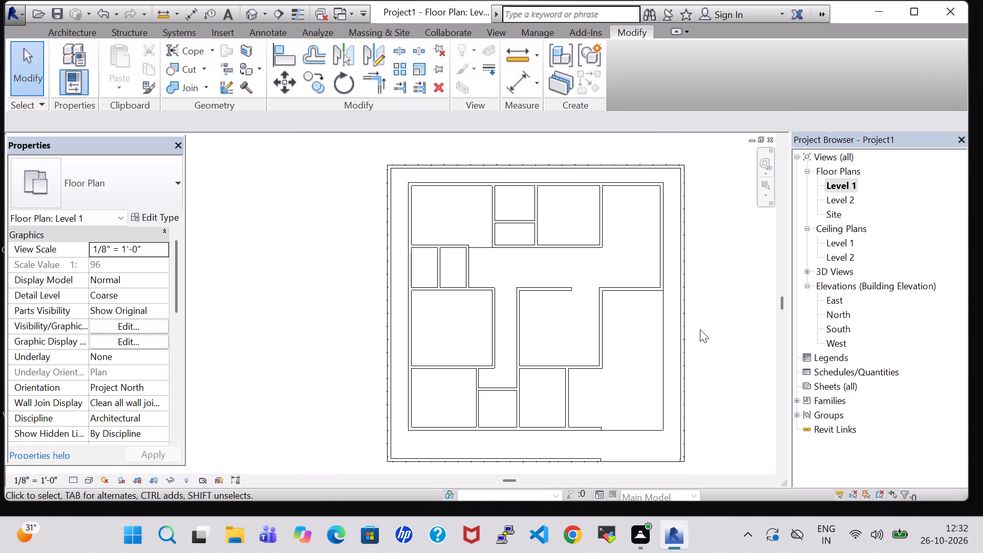
pyautogui.scroll(4, 374, 155)
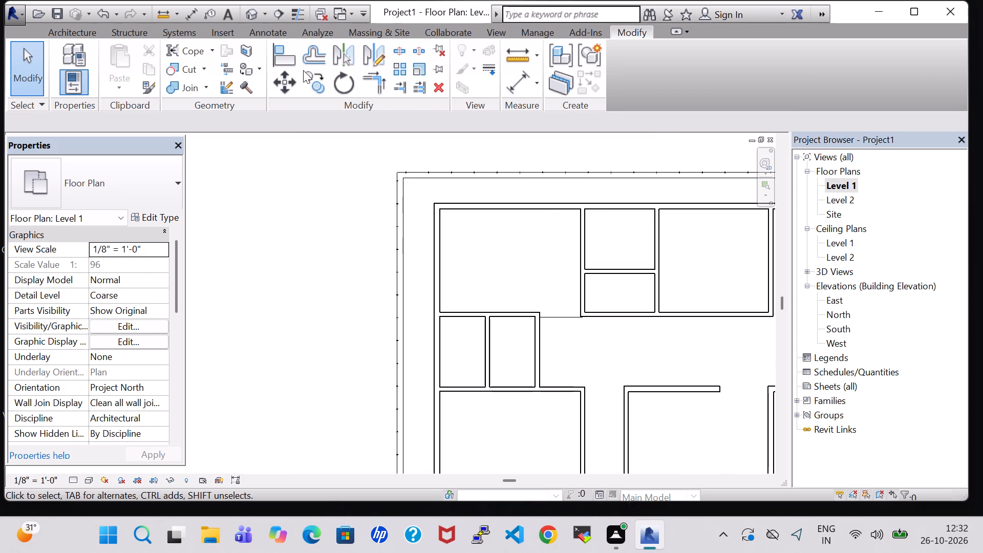
pyautogui.click(60, 35)
pyautogui.click(509, 66)
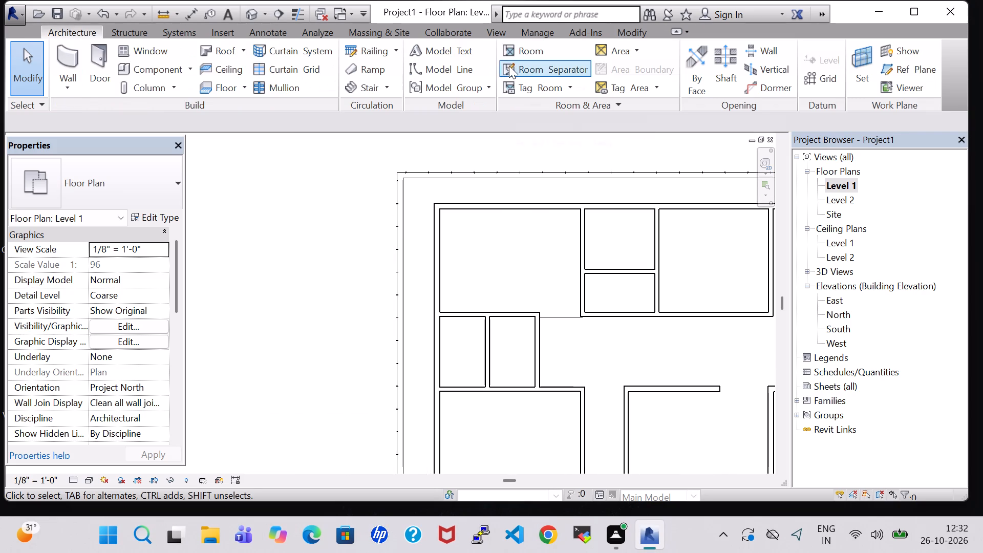
pyautogui.scroll(10, 589, 421)
pyautogui.click(571, 286)
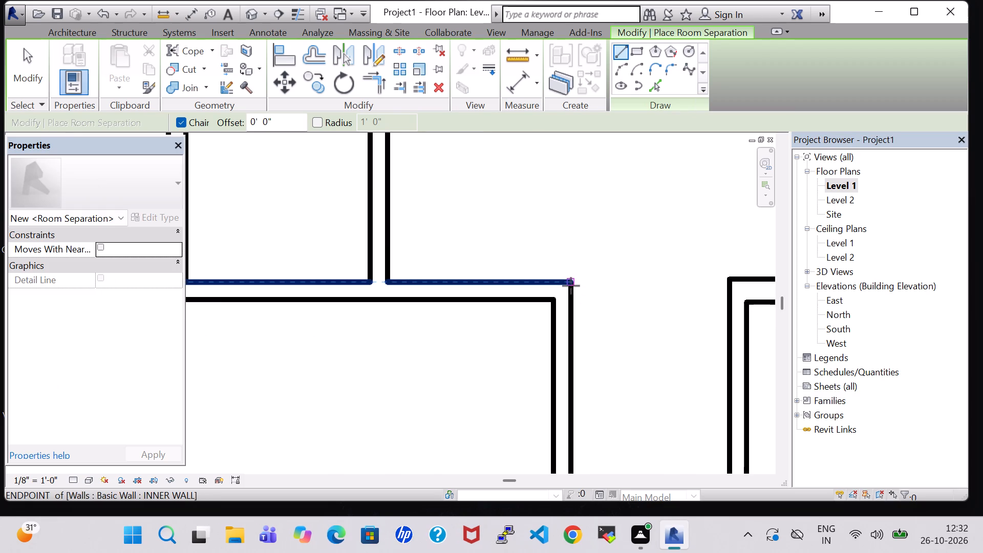
pyautogui.click(728, 282)
pyautogui.press('Escape')
pyautogui.press('Escape')
pyautogui.scroll(-3, 682, 340)
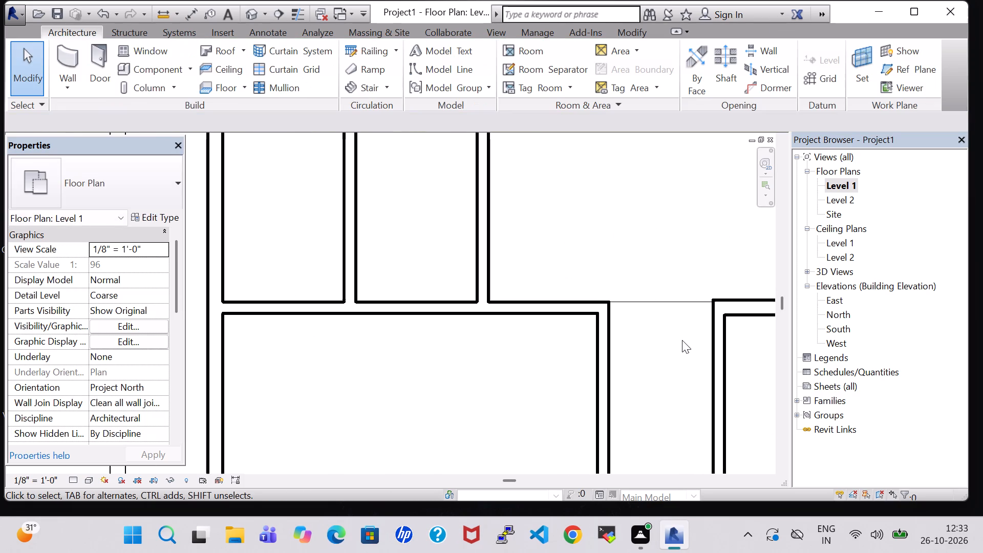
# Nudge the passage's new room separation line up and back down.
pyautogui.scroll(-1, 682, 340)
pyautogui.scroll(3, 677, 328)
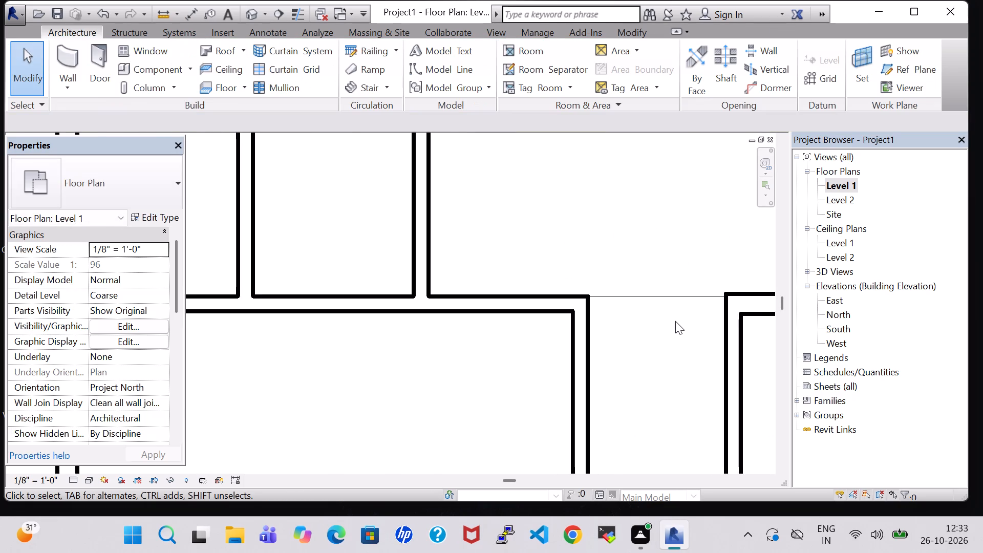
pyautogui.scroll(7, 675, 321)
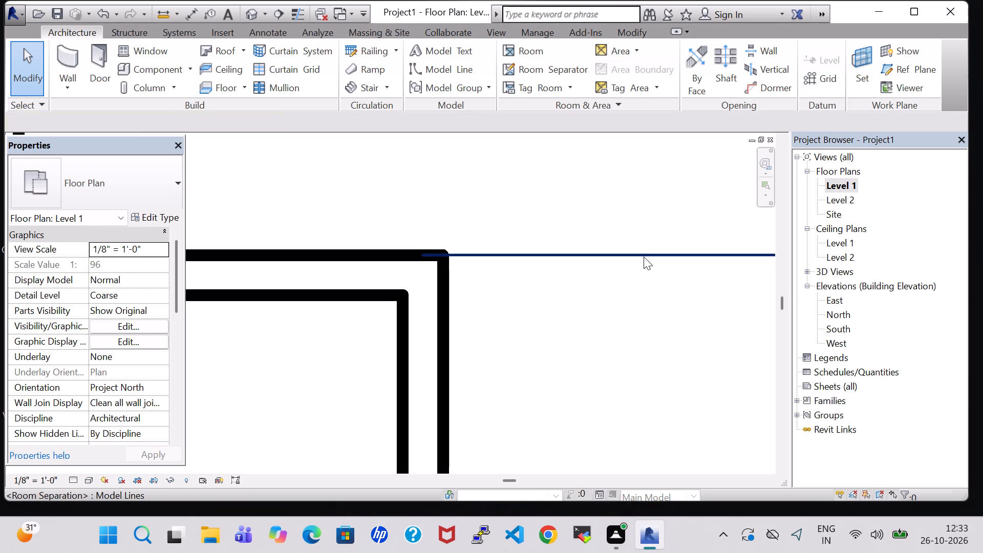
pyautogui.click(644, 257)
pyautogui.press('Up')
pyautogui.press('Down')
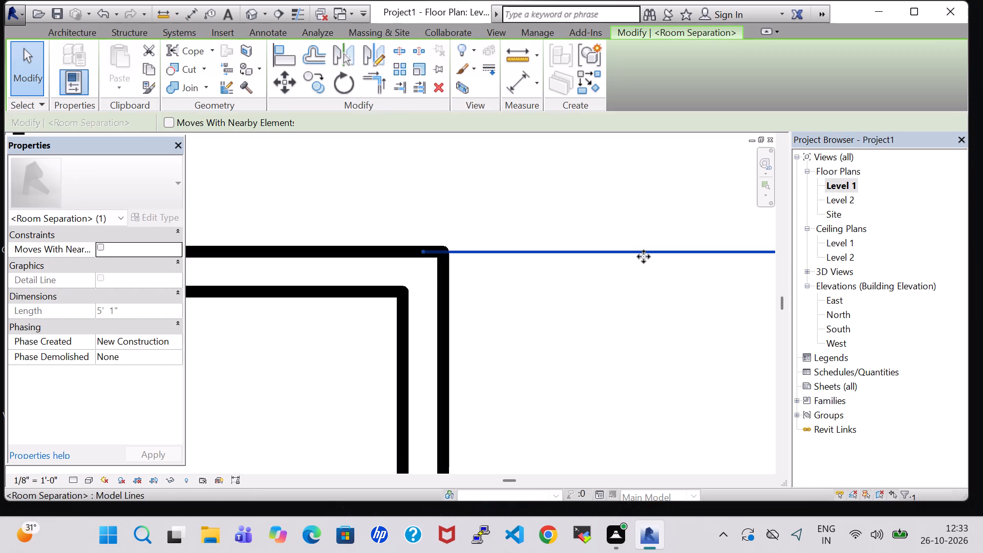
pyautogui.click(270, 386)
# View the whole Level 1 plan and the building in 3D, and return to the Level 1 floor plan.
pyautogui.scroll(-6, 287, 386)
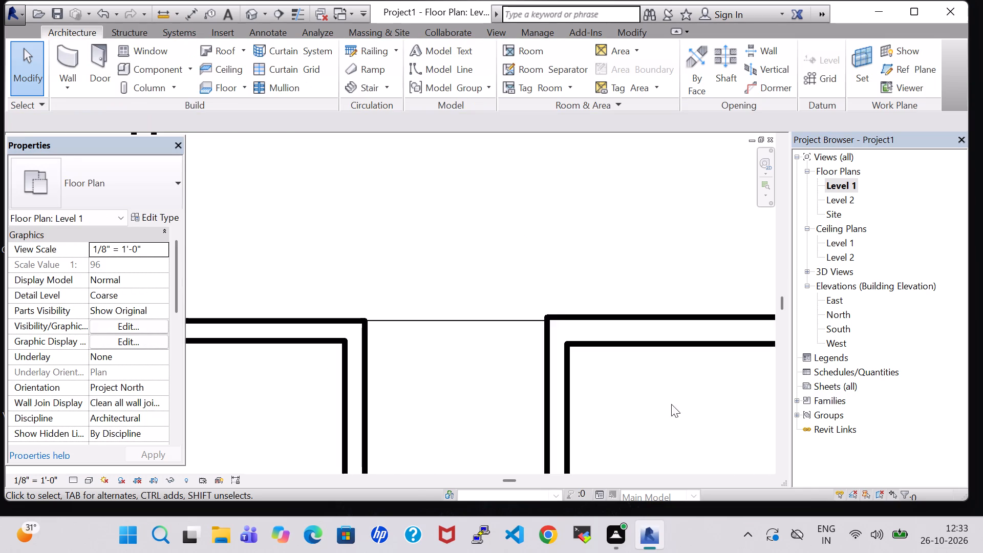
pyautogui.scroll(-7, 671, 404)
pyautogui.moveTo(680, 328); pyautogui.dragTo(484, 328, button='middle')
pyautogui.middleClick(473, 328)
pyautogui.scroll(-5, 473, 328)
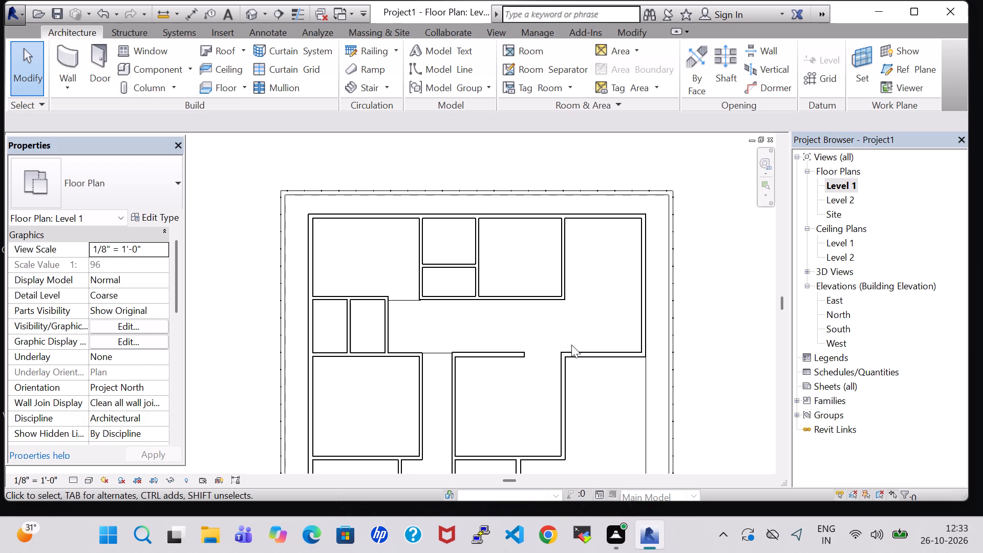
pyautogui.scroll(-3, 577, 415)
pyautogui.moveTo(679, 377); pyautogui.dragTo(678, 366, button='middle')
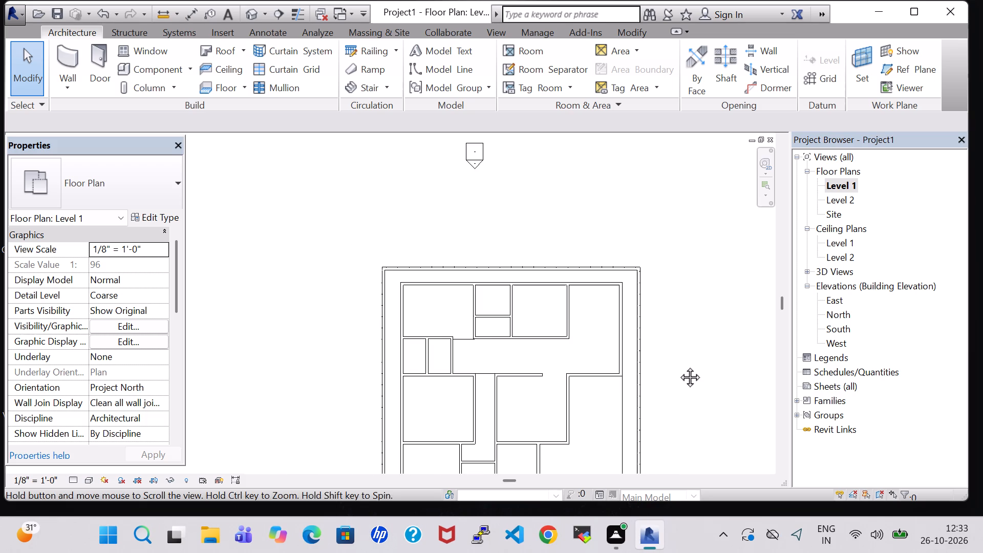
pyautogui.moveTo(678, 366); pyautogui.dragTo(670, 298, button='middle')
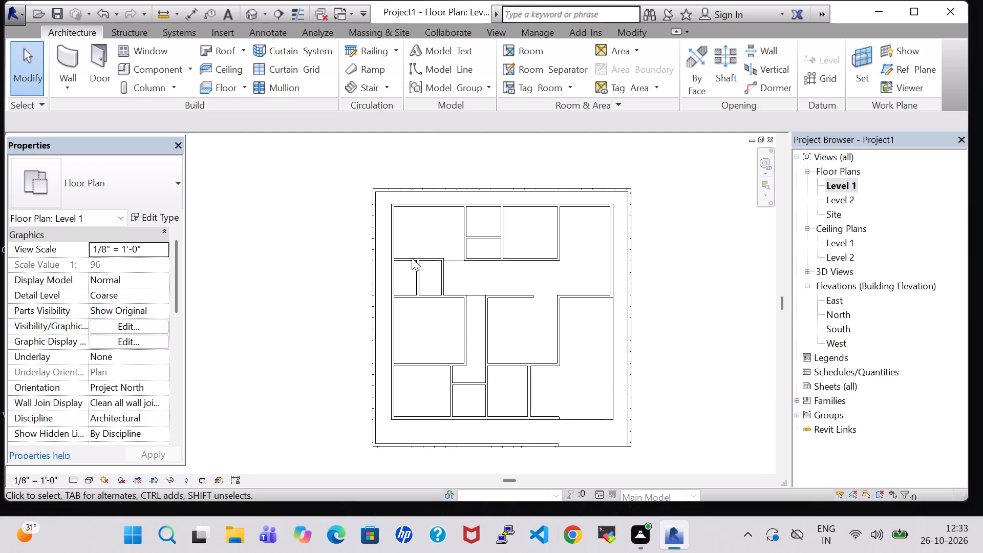
pyautogui.click(257, 12)
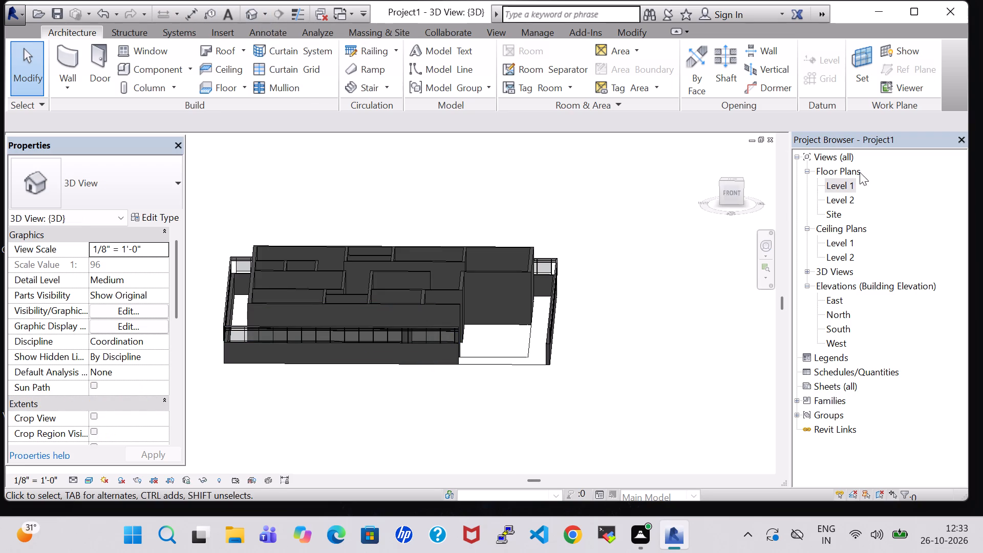
pyautogui.doubleClick(845, 186)
# Set the structure layer material of the building's south exterior wall type, Generic - 8", to Brick, Common.
pyautogui.scroll(-2, 531, 258)
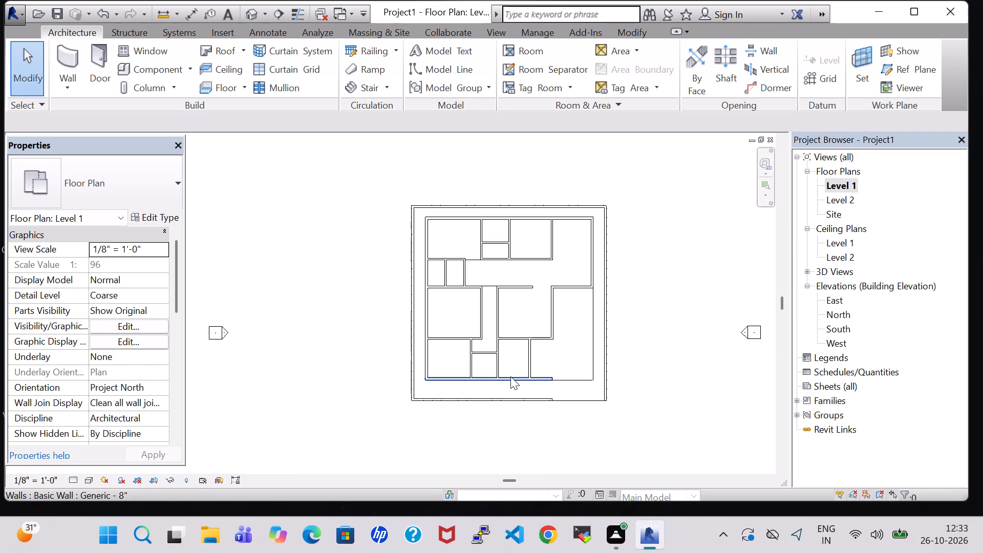
pyautogui.click(510, 376)
pyautogui.click(163, 215)
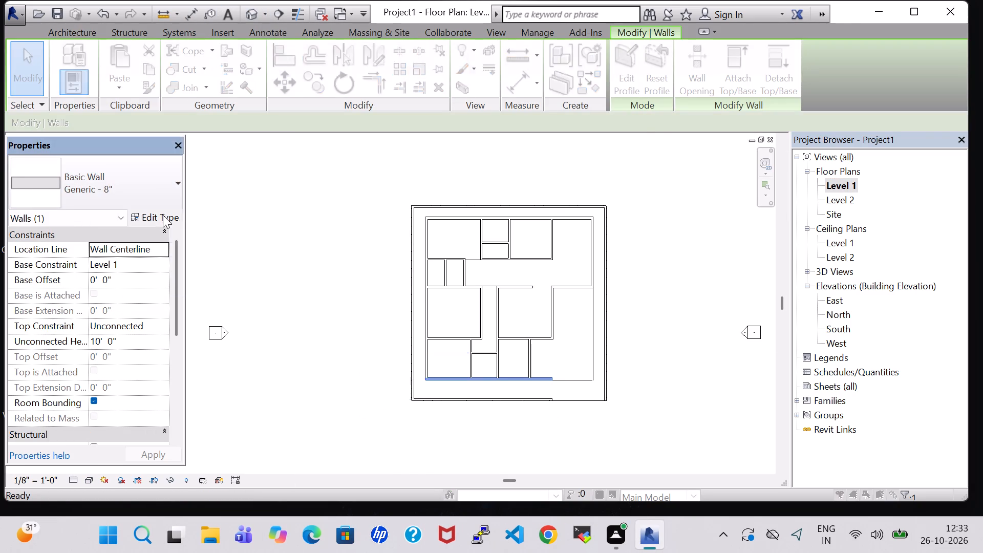
pyautogui.click(455, 214)
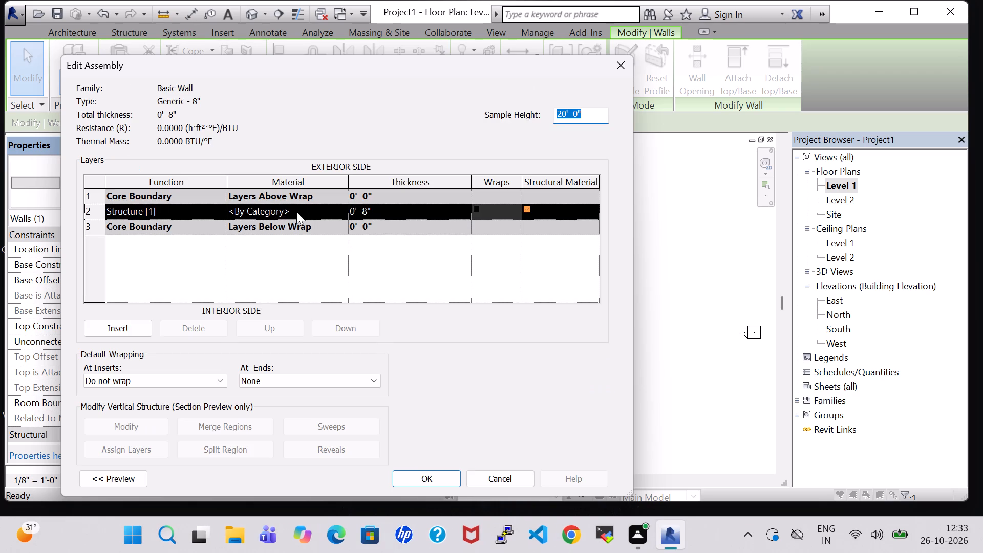
pyautogui.click(296, 211)
pyautogui.click(345, 209)
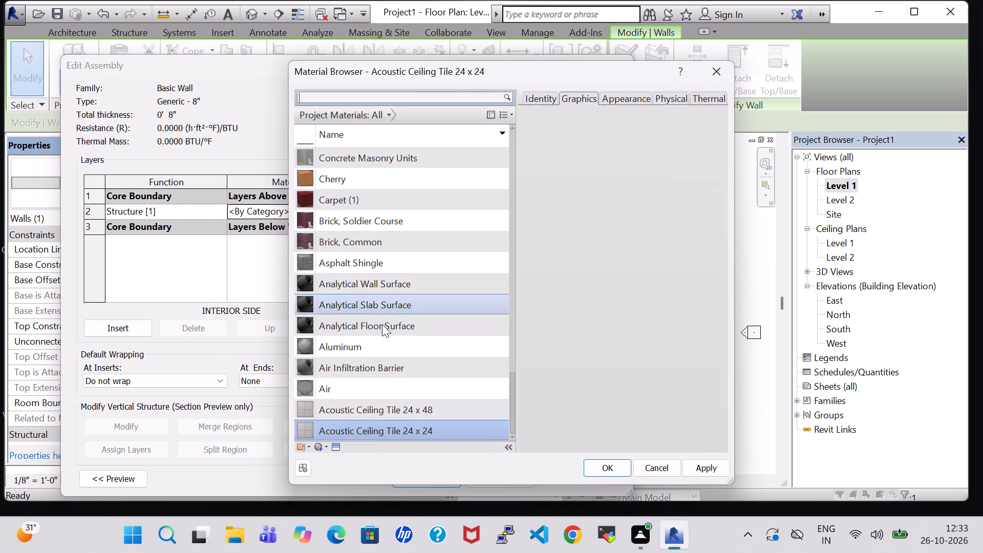
pyautogui.click(359, 240)
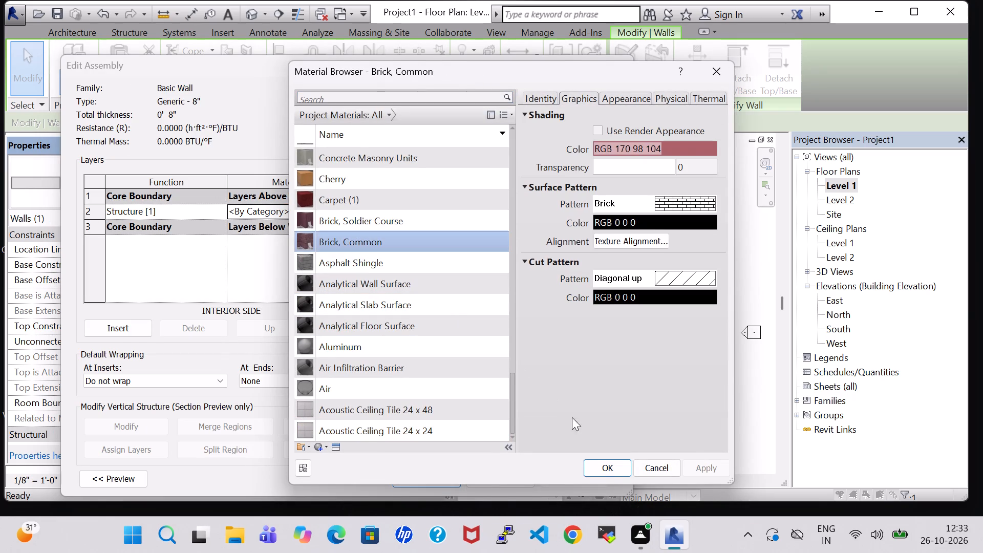
pyautogui.click(602, 464)
pyautogui.click(422, 474)
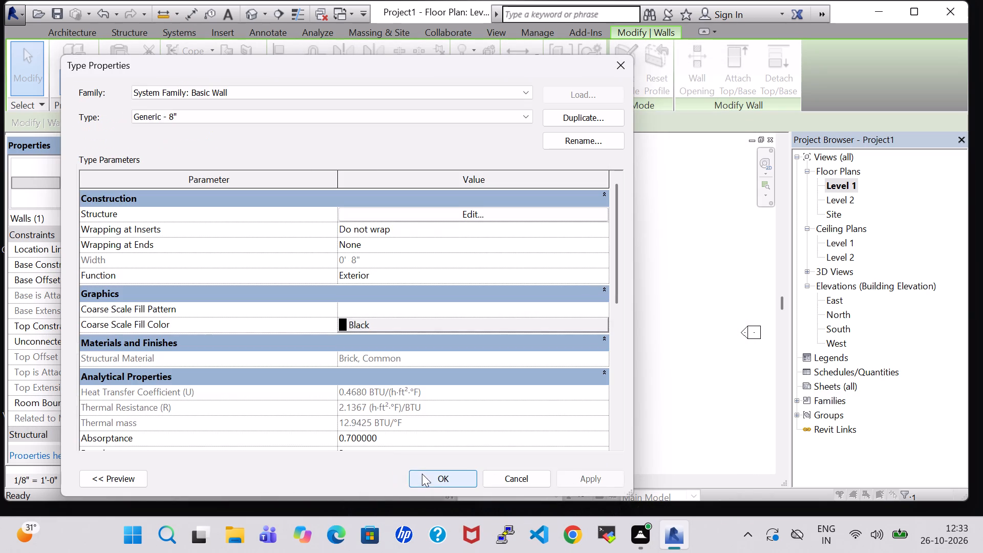
pyautogui.click(579, 483)
pyautogui.click(431, 475)
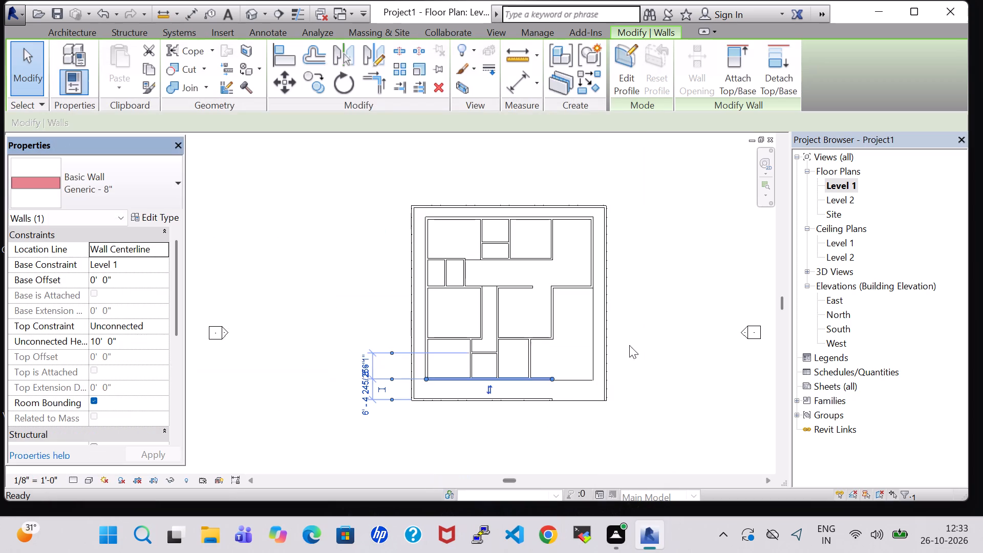
pyautogui.click(652, 331)
# Set the structure layer material of the INNER WALL type to Brick, Soldier Course, using the middle west room's north wall.
pyautogui.click(470, 287)
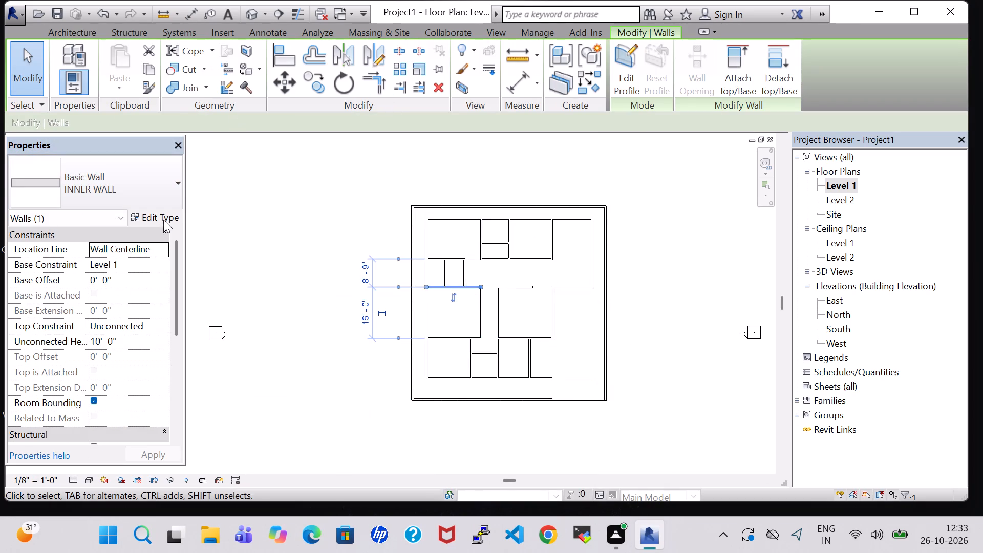
pyautogui.click(164, 216)
pyautogui.click(498, 212)
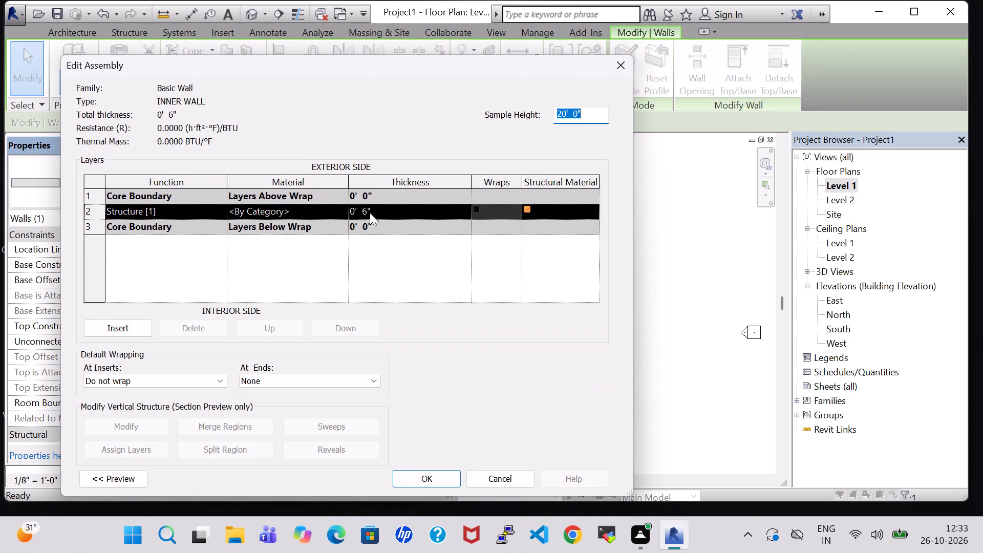
pyautogui.click(328, 207)
pyautogui.click(344, 208)
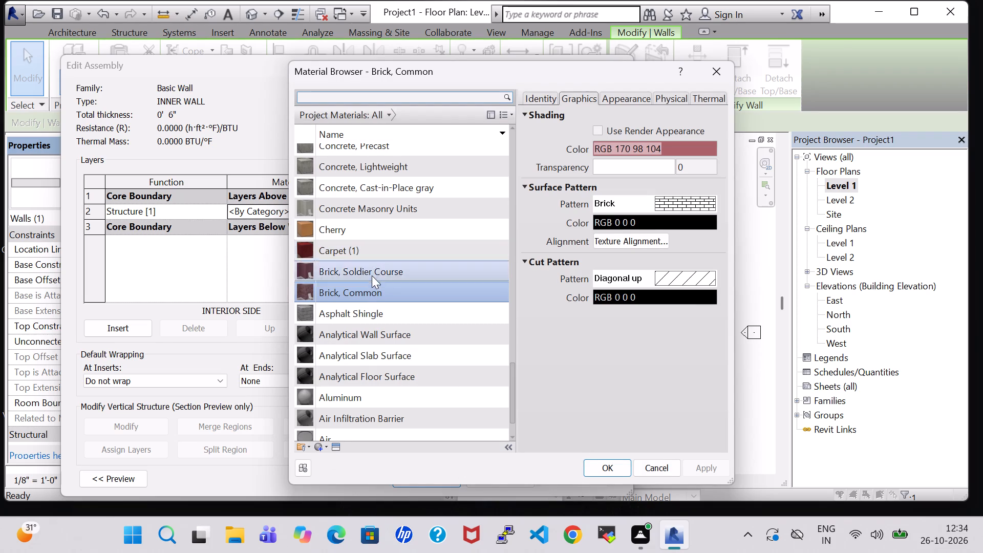
pyautogui.click(370, 274)
pyautogui.click(604, 469)
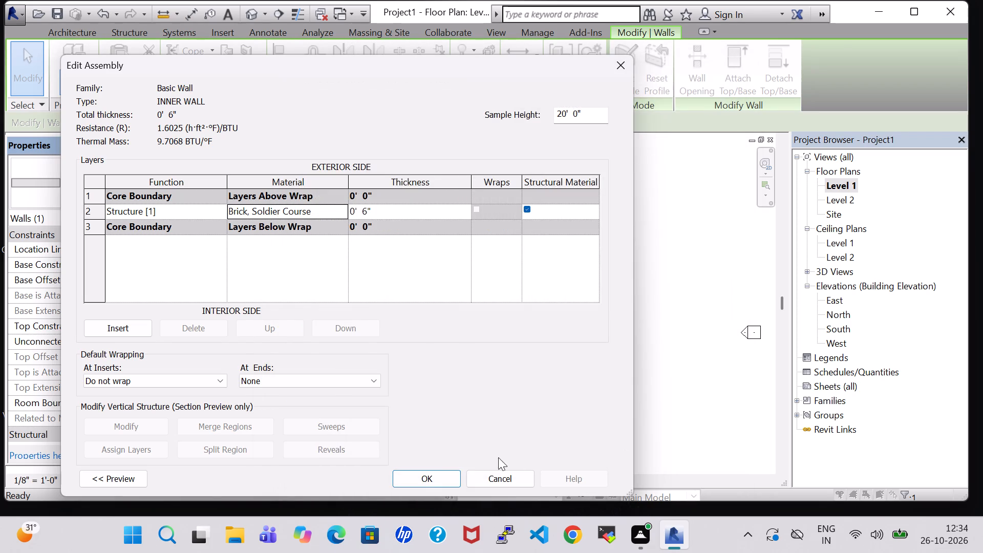
pyautogui.click(429, 482)
pyautogui.click(593, 482)
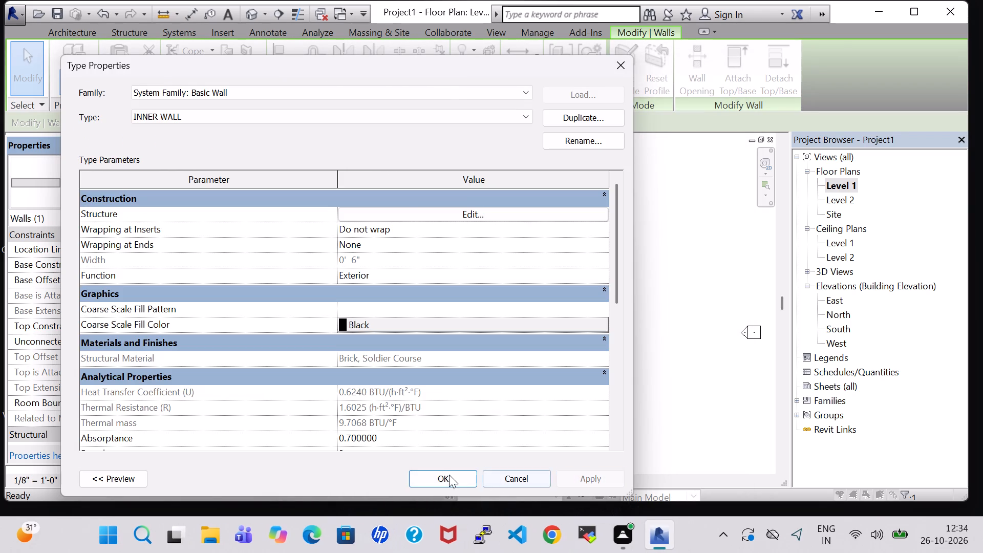
pyautogui.click(445, 475)
pyautogui.click(505, 409)
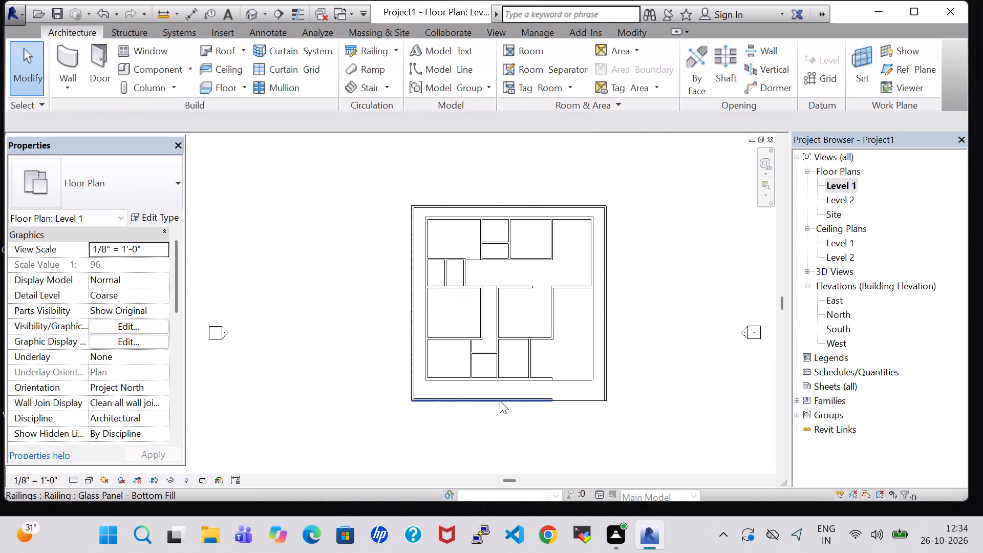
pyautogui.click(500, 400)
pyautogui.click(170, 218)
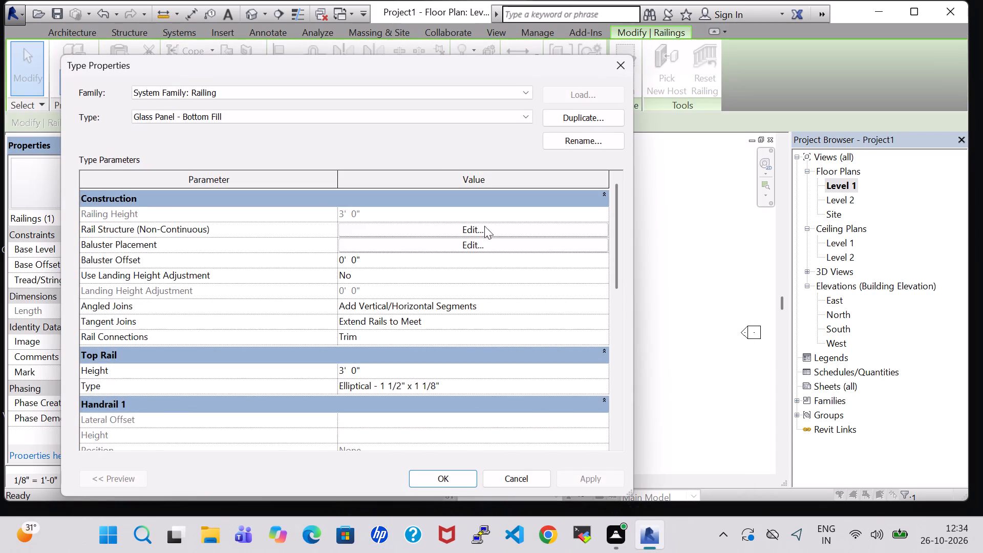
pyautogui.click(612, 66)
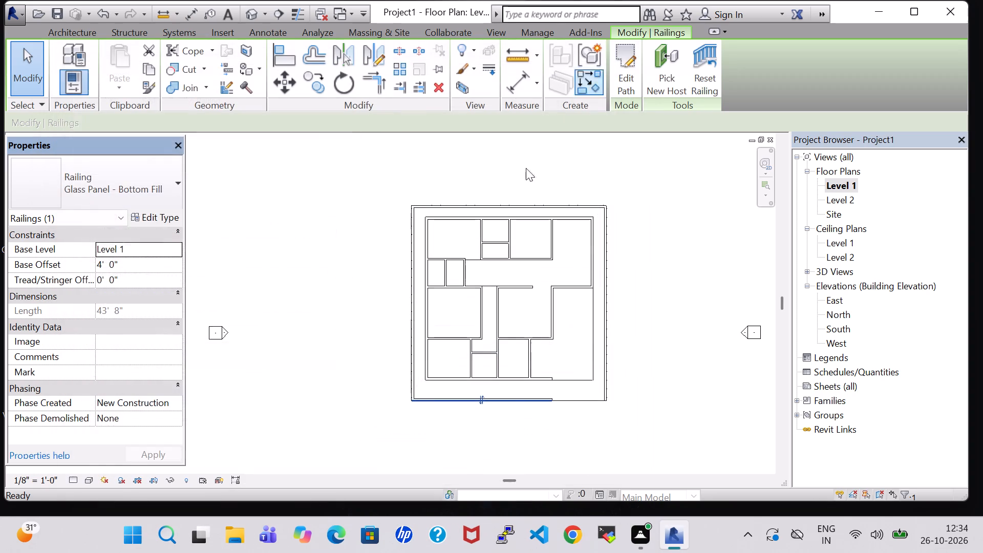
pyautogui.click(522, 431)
# Set the structure layer material of the south boundary wall's type, Generic - 8", to Asphalt Shingle.
pyautogui.scroll(9, 522, 431)
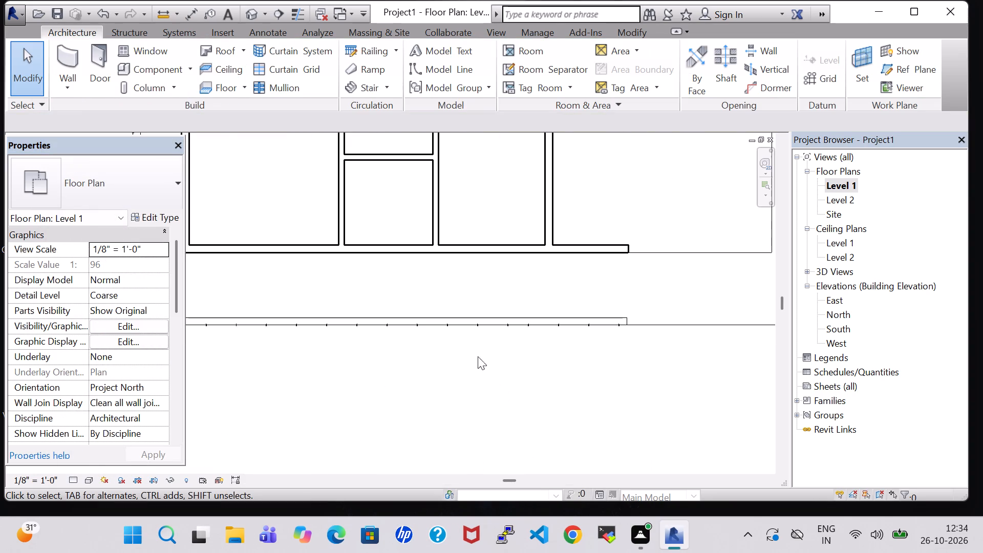
pyautogui.click(447, 316)
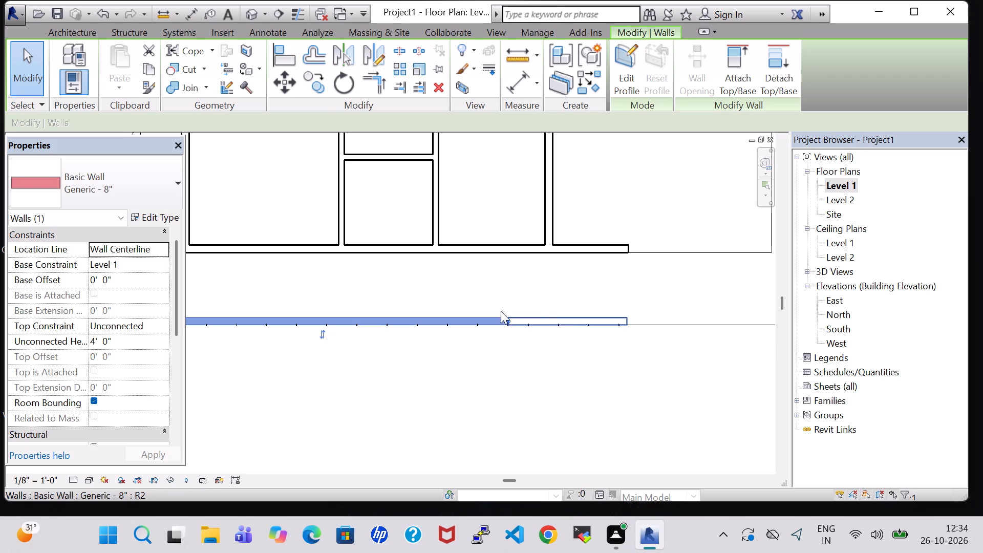
pyautogui.click(161, 216)
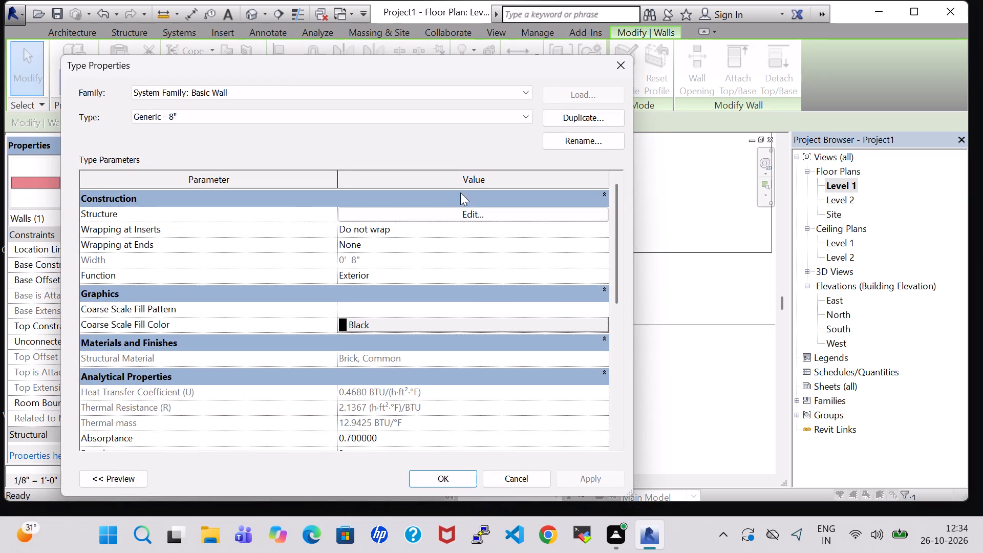
pyautogui.click(465, 219)
pyautogui.click(306, 213)
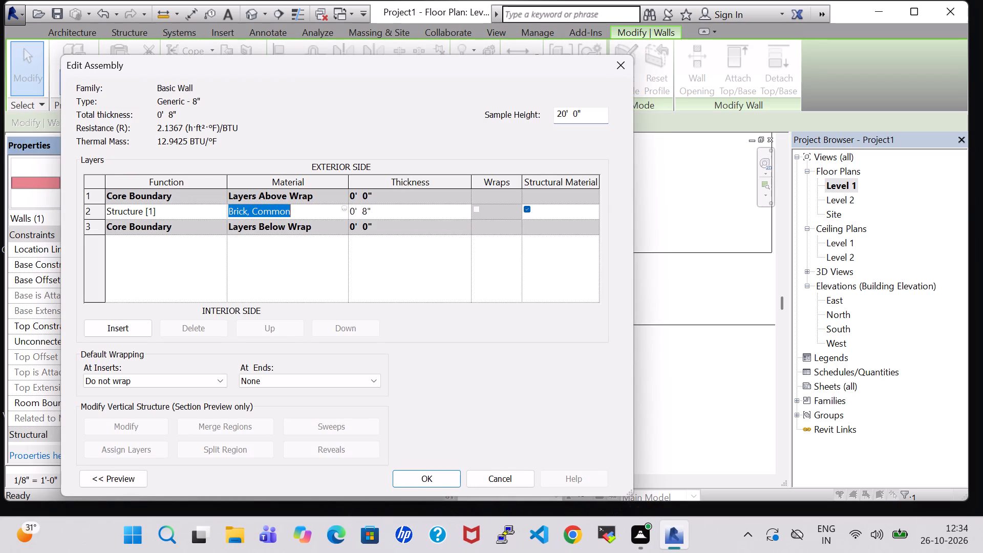
pyautogui.click(345, 207)
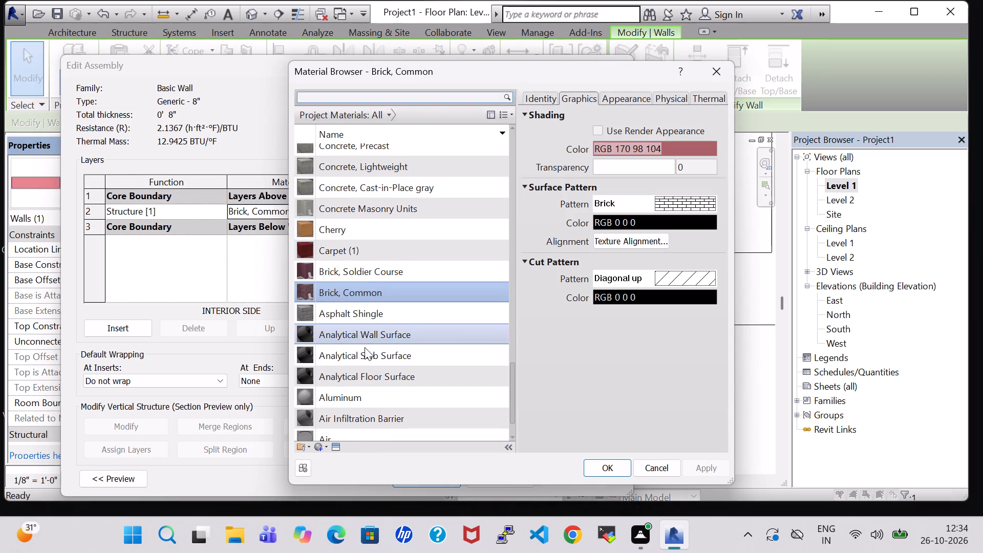
pyautogui.click(365, 315)
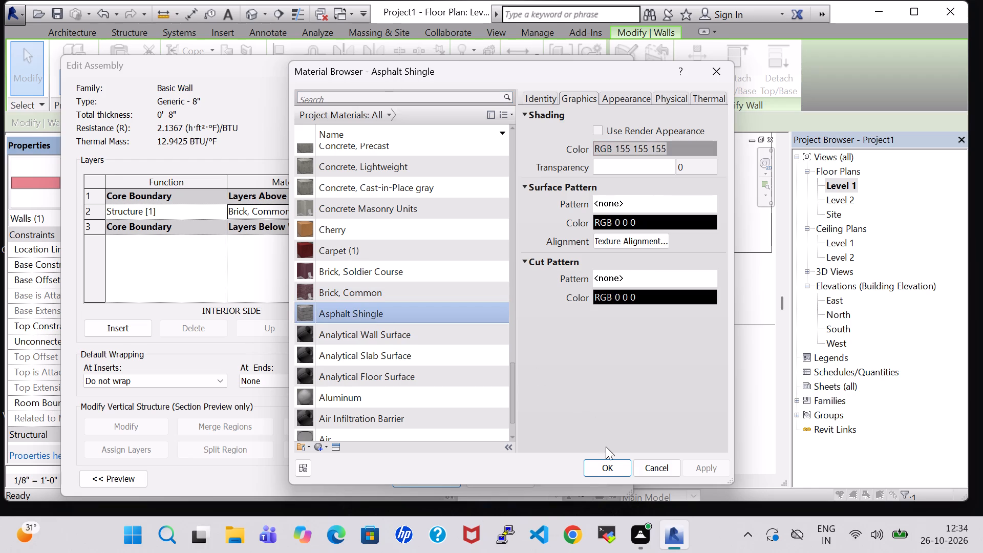
pyautogui.click(601, 469)
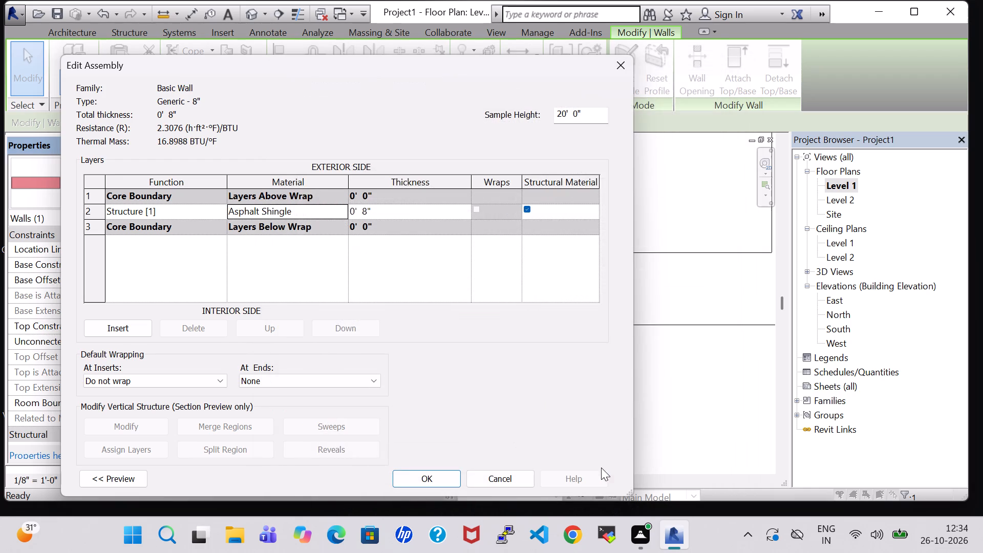
pyautogui.click(403, 470)
pyautogui.click(577, 471)
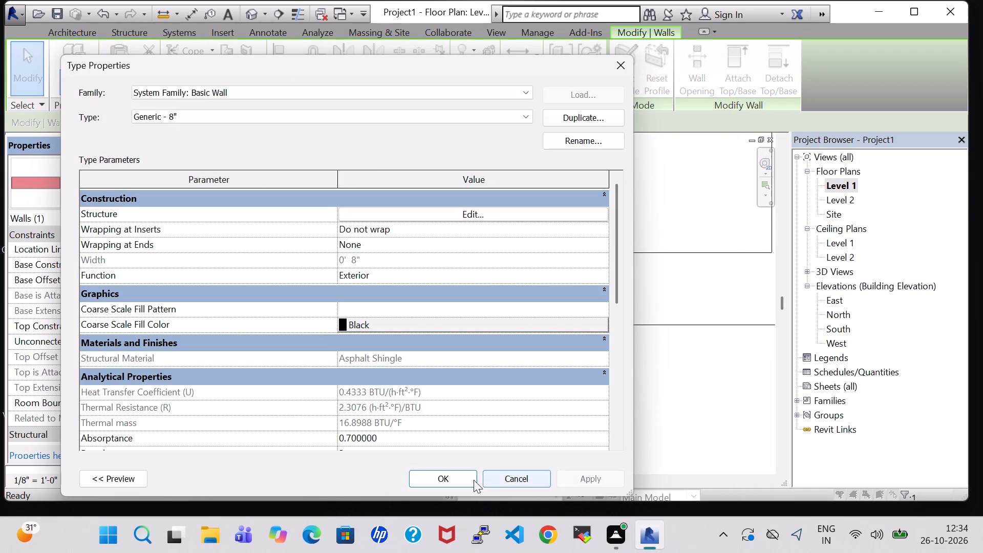
pyautogui.click(448, 478)
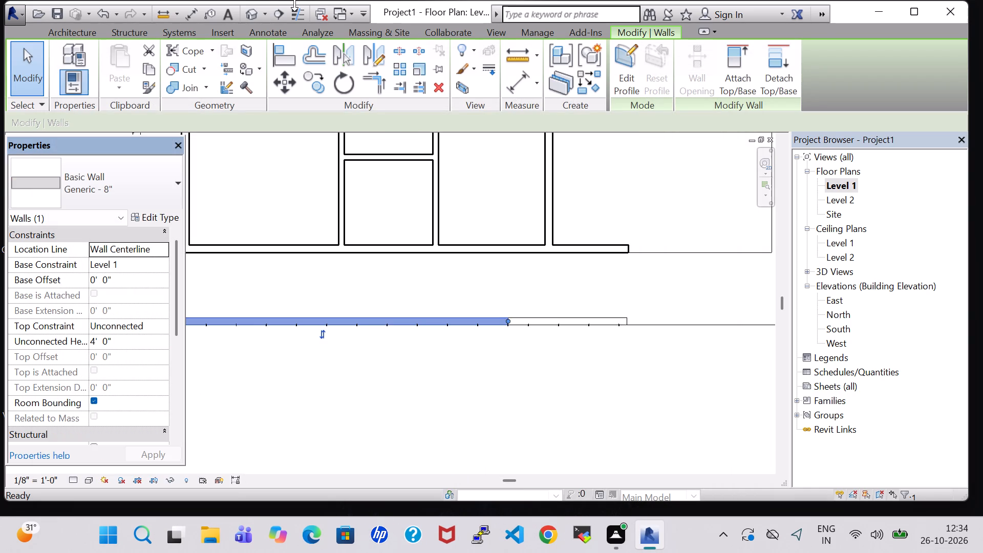
# Examine the wall materials on the building and boundary in 3D, and return to the Level 1 floor plan.
pyautogui.click(249, 14)
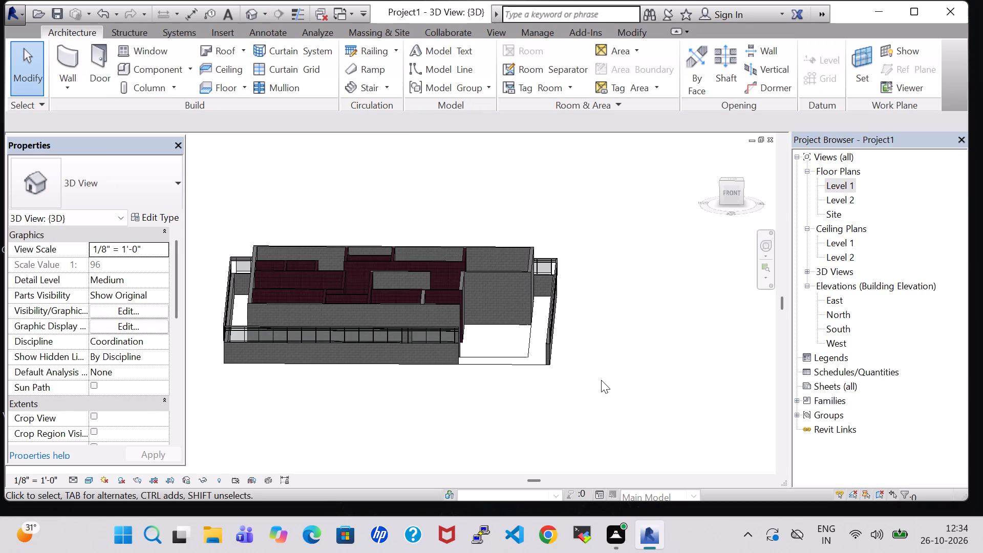
pyautogui.keyDown('shift'); pyautogui.moveTo(604, 282); pyautogui.dragTo(608, 337, button='middle'); pyautogui.keyUp('shift')
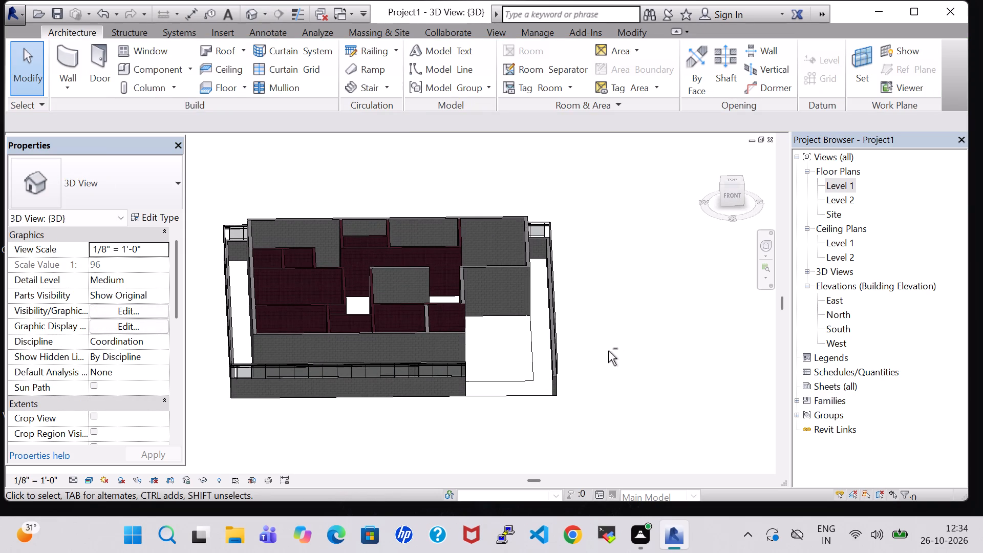
pyautogui.keyDown('shift'); pyautogui.moveTo(608, 352); pyautogui.dragTo(584, 352, button='middle'); pyautogui.keyUp('shift')
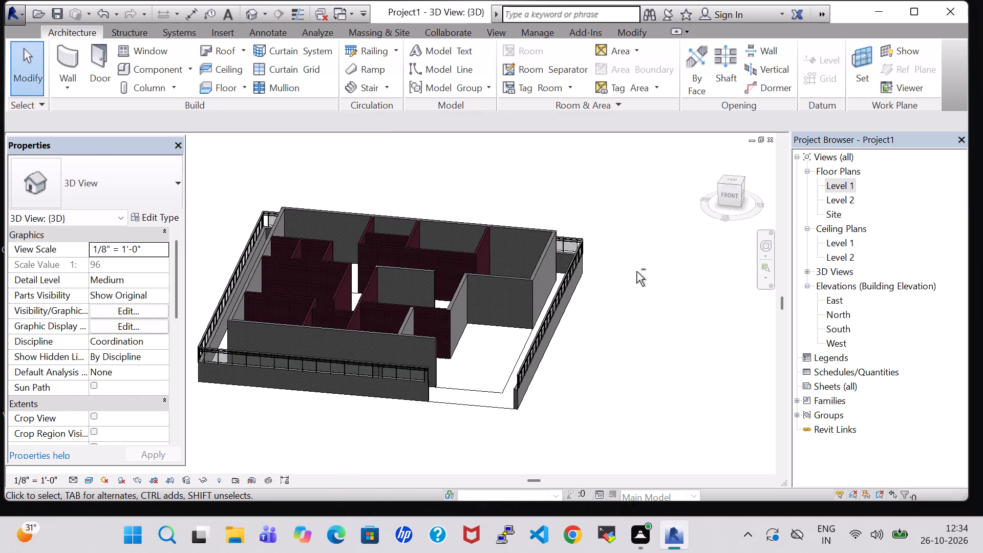
pyautogui.keyDown('shift'); pyautogui.moveTo(607, 361); pyautogui.dragTo(630, 290, button='middle'); pyautogui.keyUp('shift')
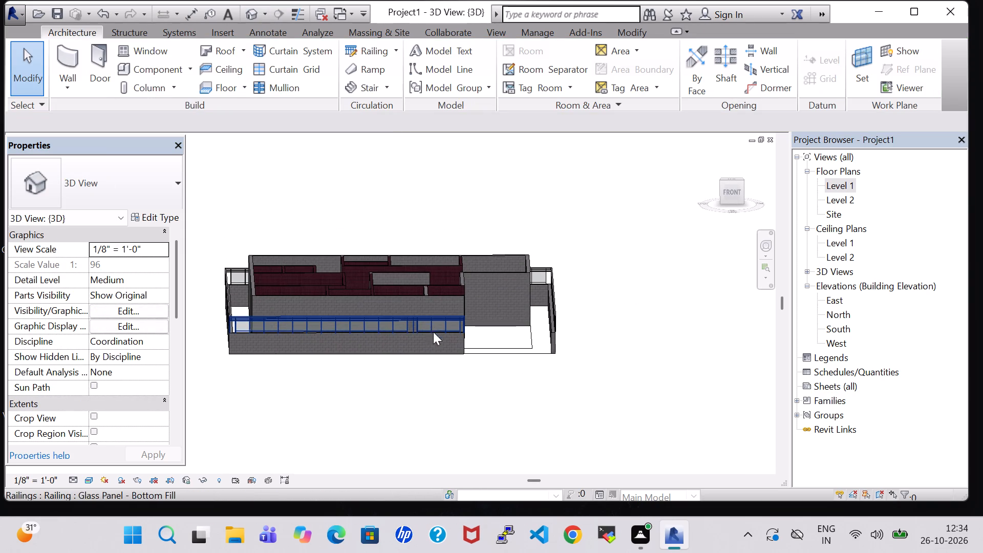
pyautogui.doubleClick(841, 186)
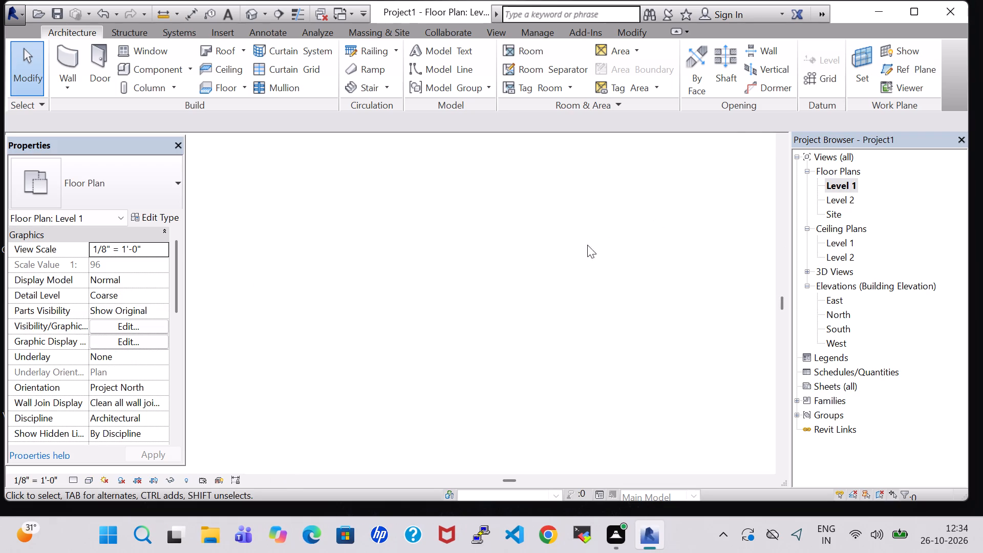
# Duplicate the type of the south boundary wall's long segment as a new wall type named OUTTER WALL.
pyautogui.scroll(-2, 507, 311)
pyautogui.click(464, 314)
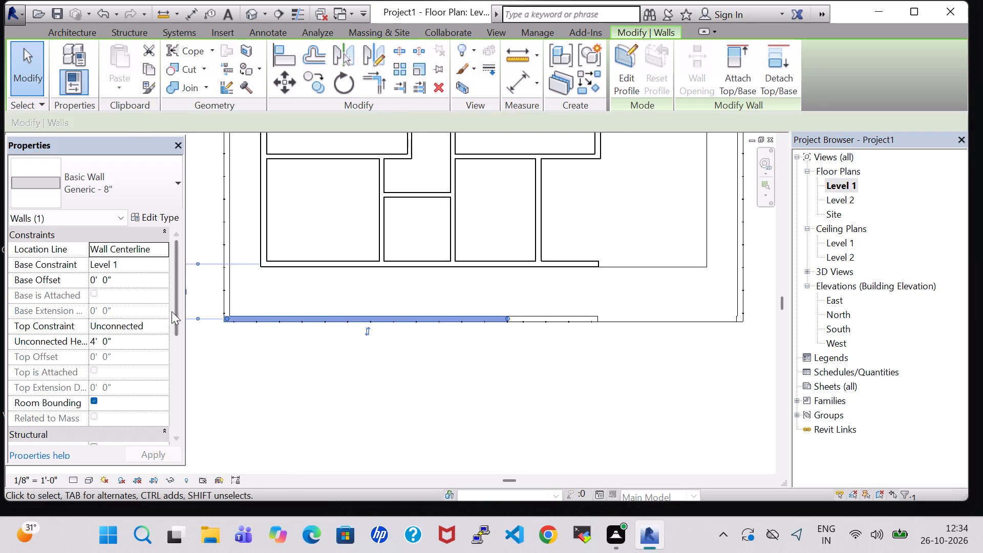
pyautogui.click(154, 217)
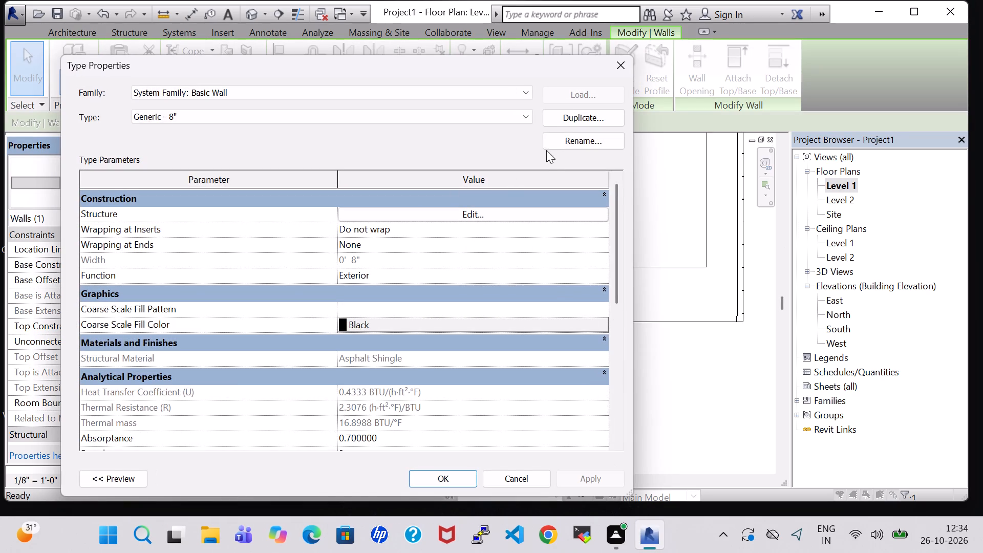
pyautogui.click(568, 115)
pyautogui.press('BackSpace')
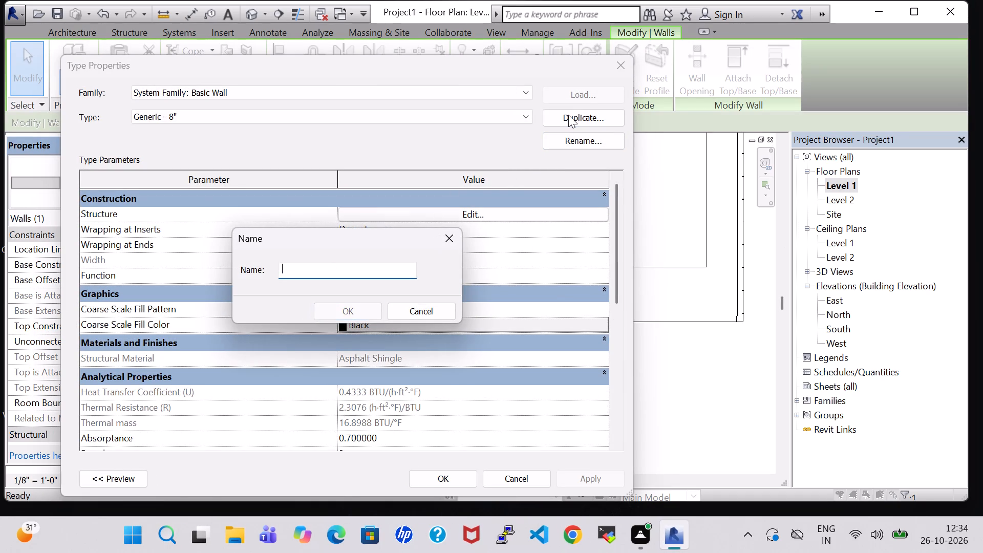
pyautogui.write('OUT')
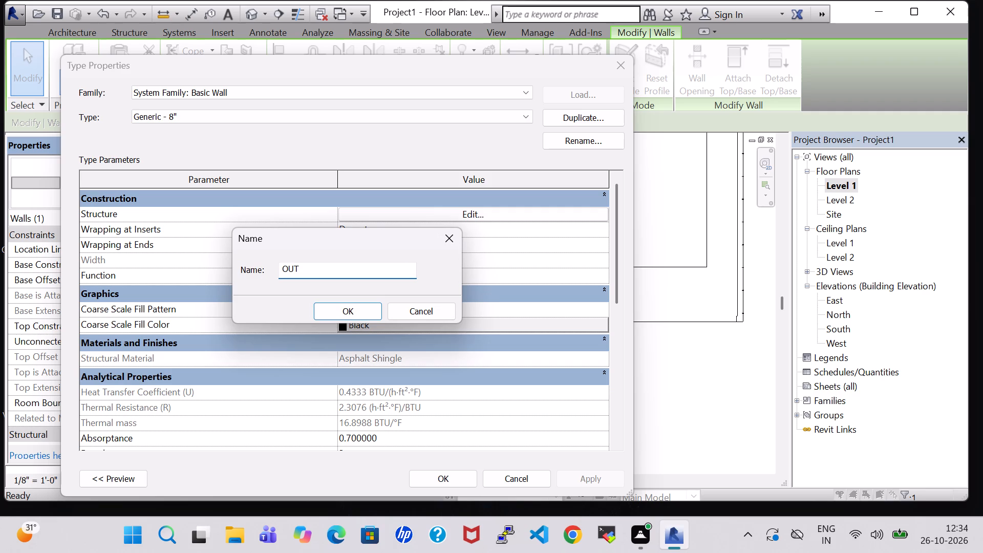
pyautogui.write('TER')
pyautogui.press('space')
pyautogui.press('BackSpace')
pyautogui.press('BackSpace')
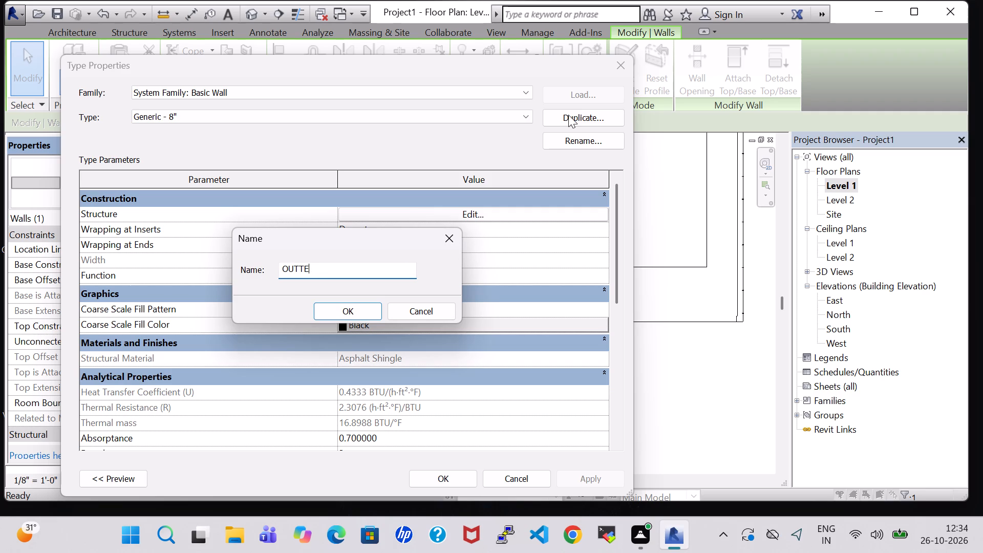
pyautogui.press('BackSpace')
pyautogui.press('BackSpace')
pyautogui.press('BackSpace')
pyautogui.press('BackSpace')
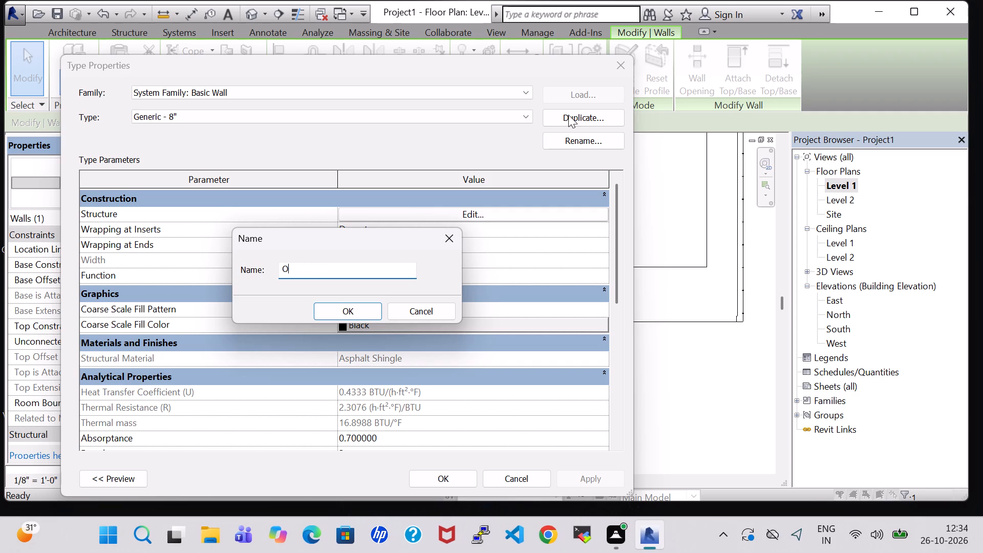
pyautogui.write('OTTER')
pyautogui.press('space')
pyautogui.press('BackSpace')
pyautogui.press('BackSpace')
pyautogui.press('BackSpace')
pyautogui.press('BackSpace')
pyautogui.press('BackSpace')
pyautogui.press('BackSpace')
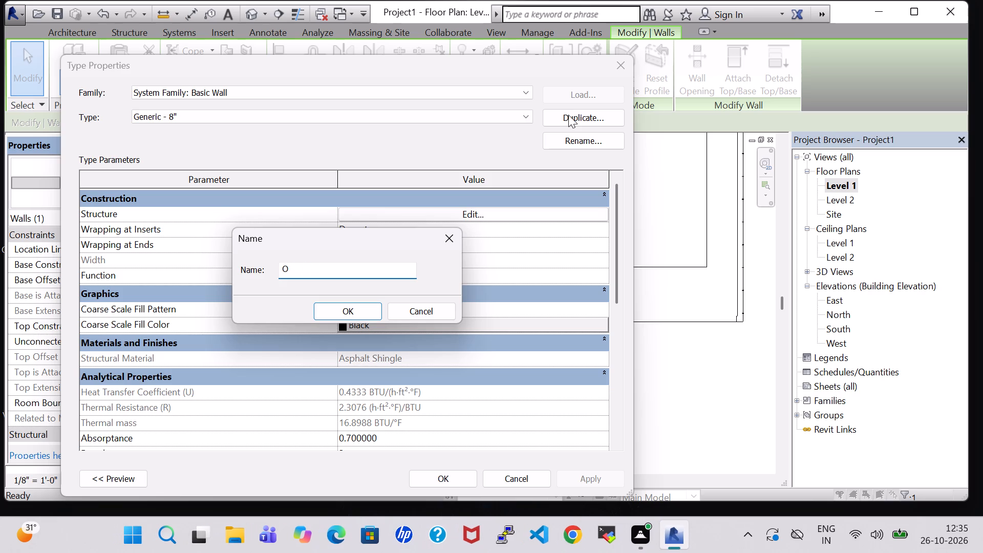
pyautogui.press('o')
pyautogui.press('BackSpace')
pyautogui.write('UTTER WALL')
pyautogui.click(362, 314)
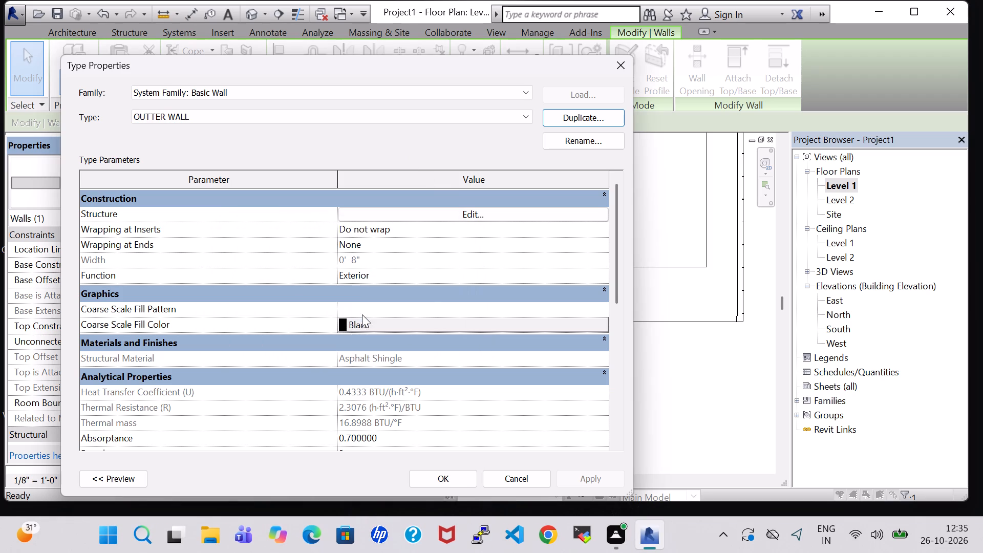
pyautogui.click(454, 473)
pyautogui.click(485, 406)
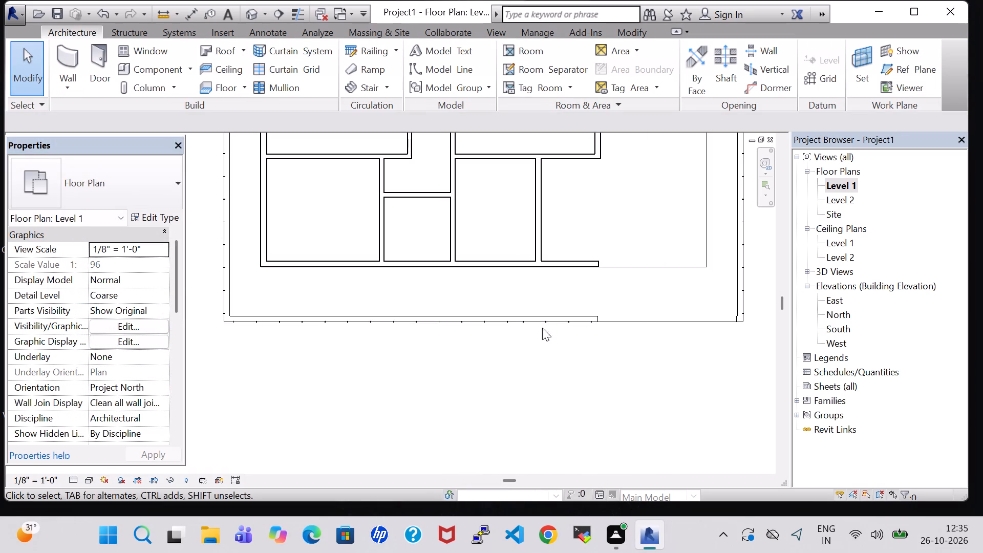
# Change the short east segment of the south boundary wall to the OUTTER WALL type.
pyautogui.click(548, 312)
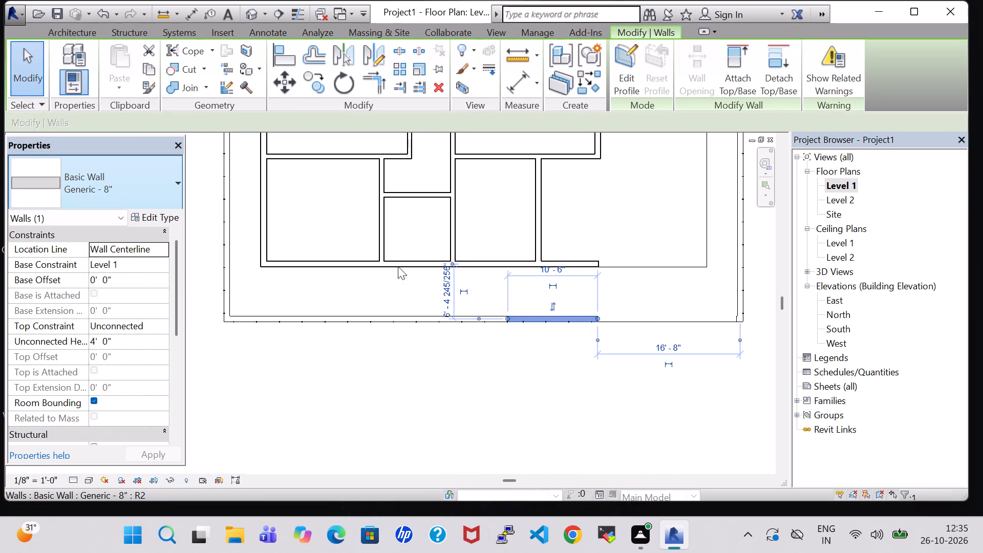
pyautogui.scroll(3, 540, 377)
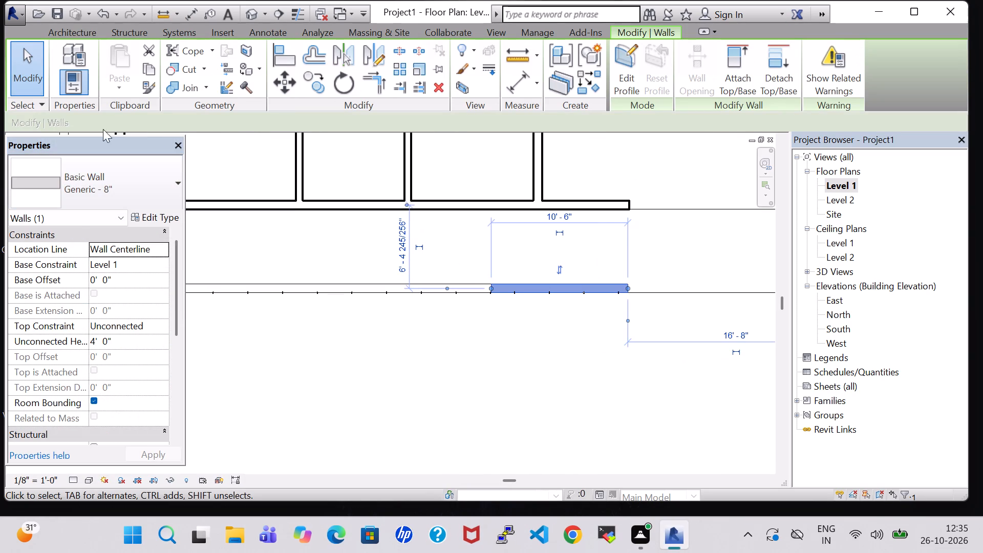
pyautogui.click(111, 197)
pyautogui.scroll(3, 83, 313)
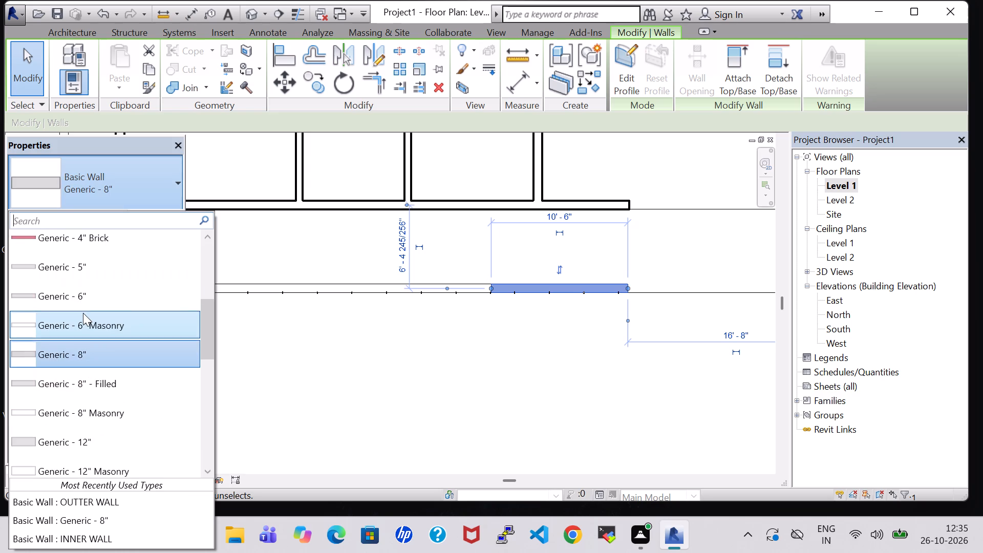
pyautogui.scroll(2, 83, 313)
pyautogui.scroll(-8, 83, 313)
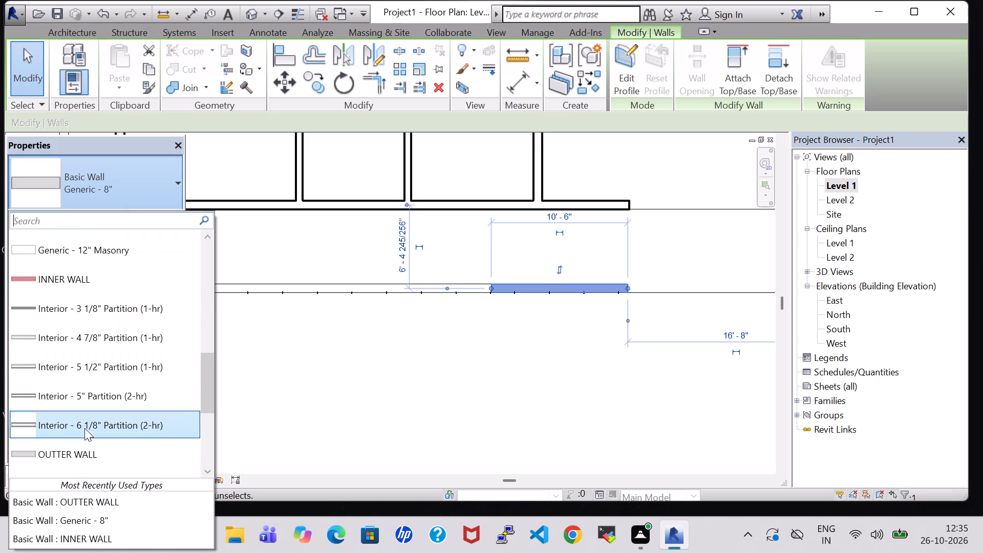
pyautogui.click(84, 453)
pyautogui.click(432, 382)
# Change the west boundary wall to the OUTTER WALL type.
pyautogui.scroll(-4, 433, 380)
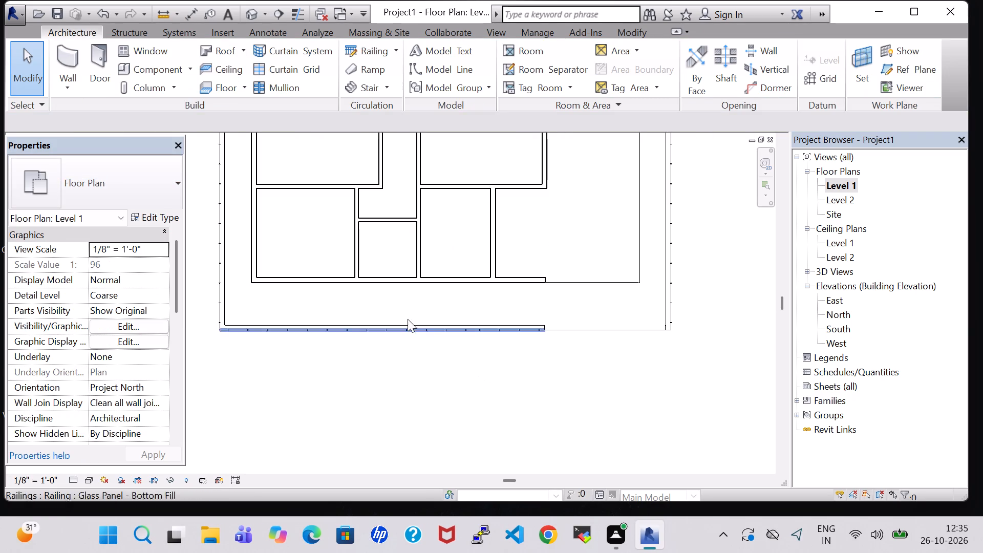
pyautogui.scroll(2, 224, 316)
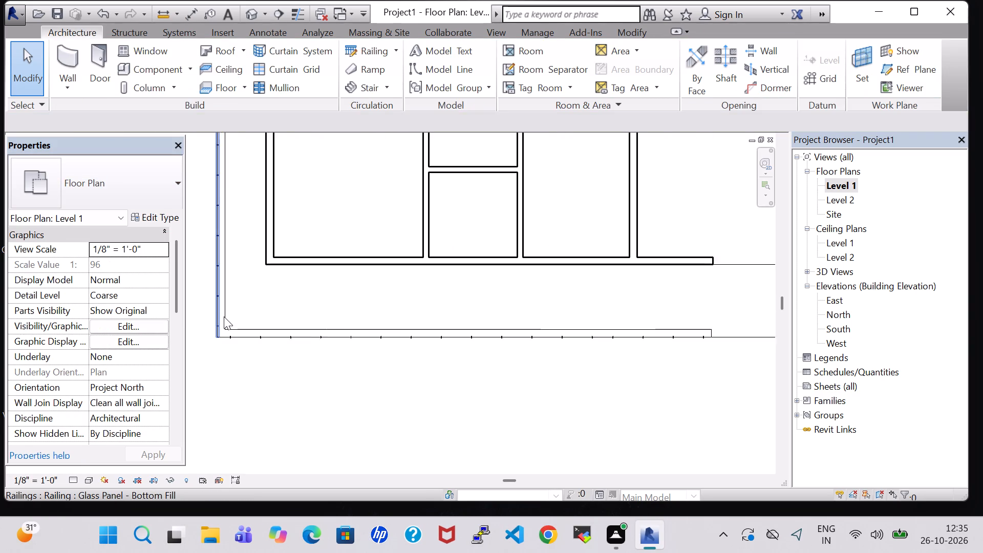
pyautogui.scroll(2, 224, 316)
pyautogui.click(228, 285)
pyautogui.click(137, 184)
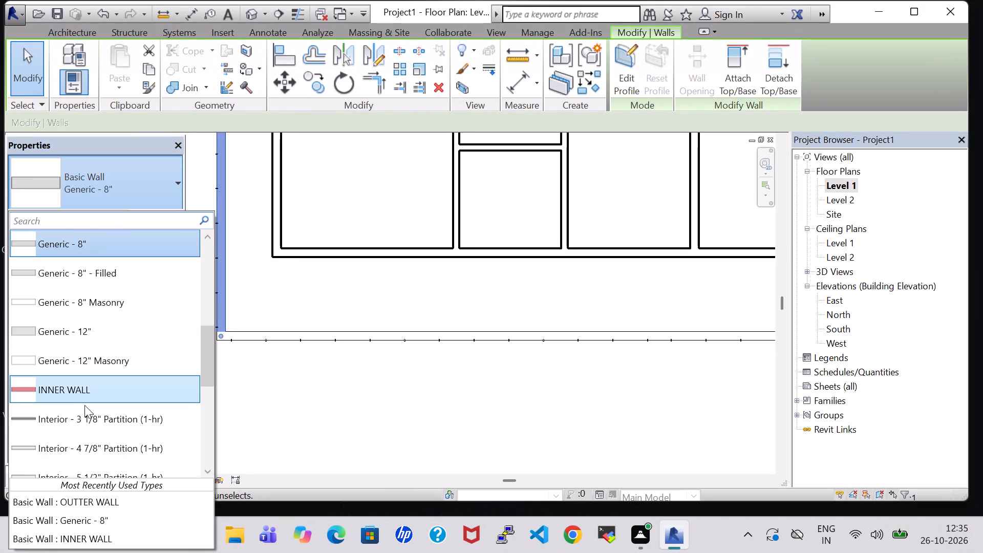
pyautogui.scroll(-3, 84, 405)
pyautogui.click(82, 455)
pyautogui.click(416, 365)
pyautogui.scroll(-4, 416, 365)
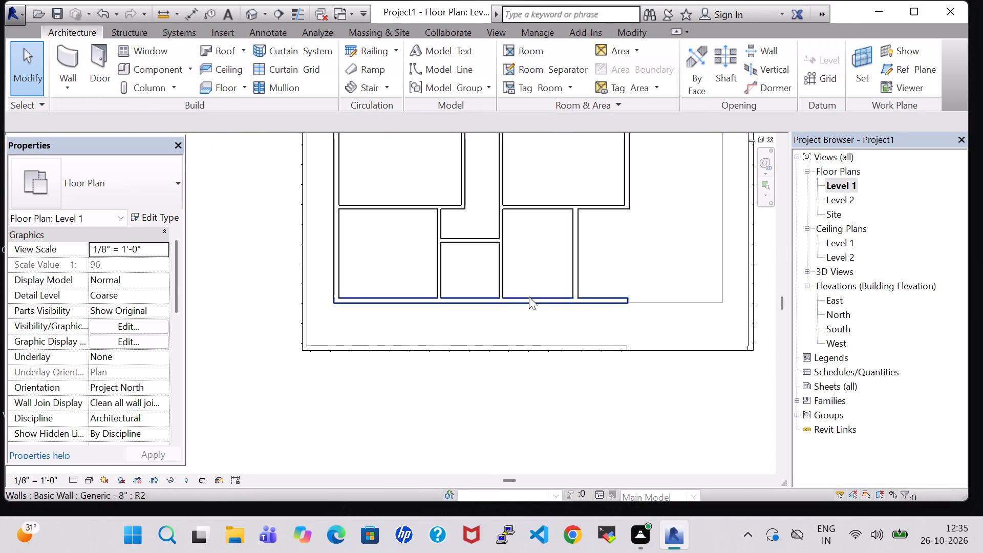
# Change the east boundary wall to the OUTTER WALL type.
pyautogui.scroll(-1, 691, 256)
pyautogui.moveTo(654, 251); pyautogui.dragTo(528, 441, button='middle')
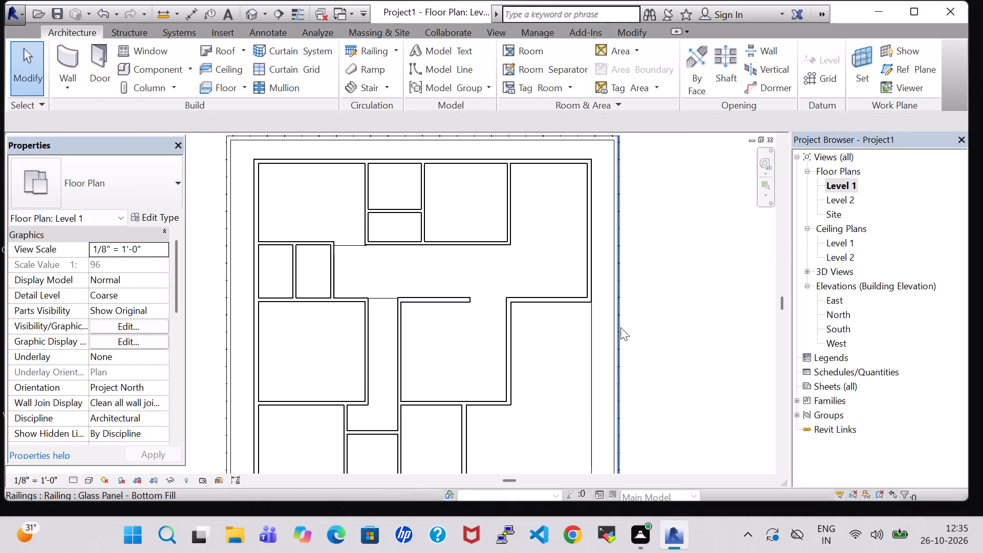
pyautogui.click(610, 328)
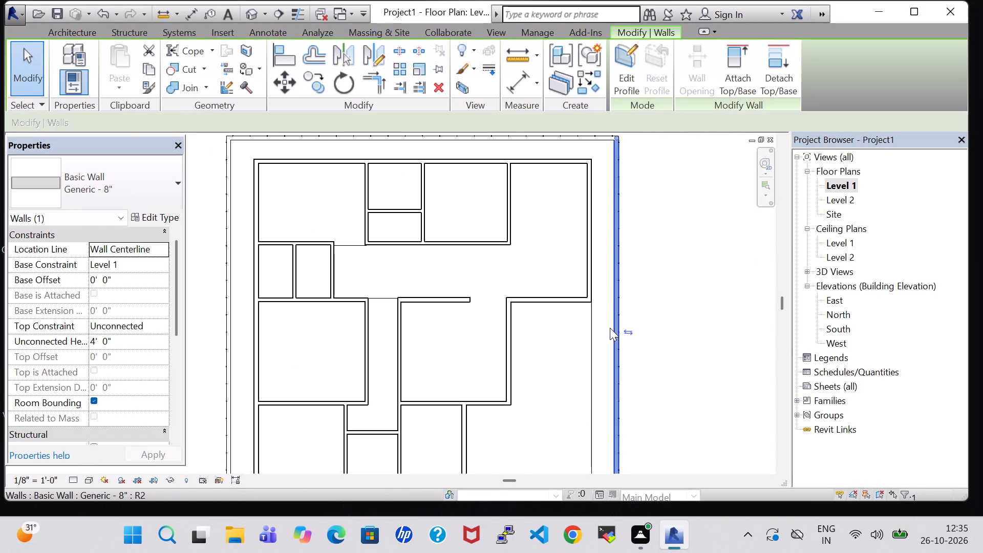
pyautogui.click(119, 183)
pyautogui.scroll(-3, 95, 380)
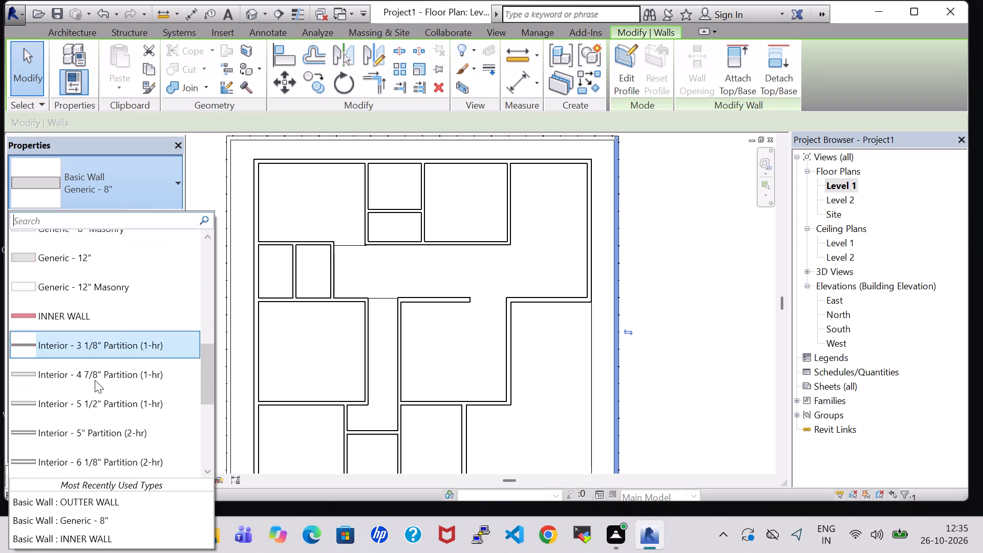
pyautogui.click(65, 464)
pyautogui.click(656, 212)
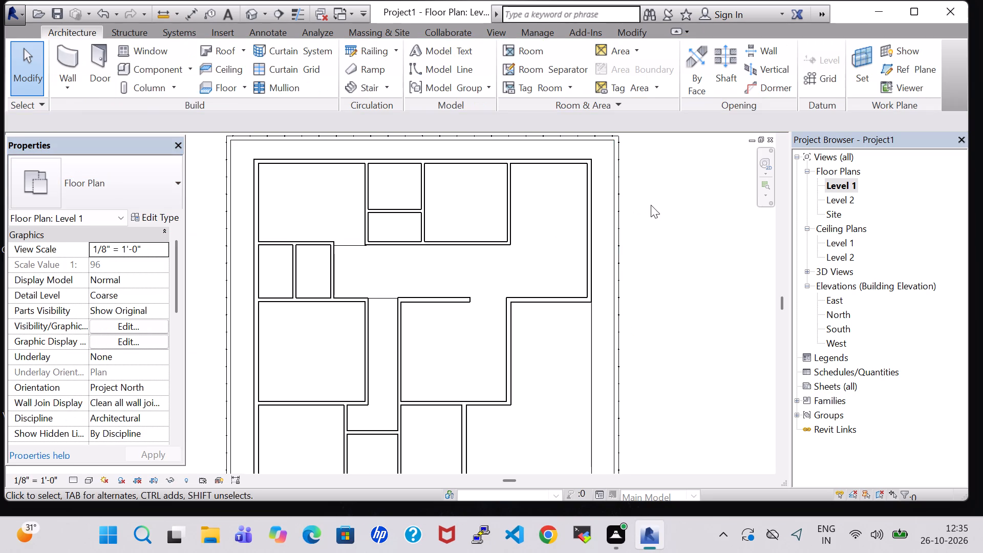
# Change the north boundary wall to the OUTTER WALL type.
pyautogui.moveTo(651, 205); pyautogui.dragTo(647, 271, button='middle')
pyautogui.scroll(7, 549, 278)
pyautogui.moveTo(548, 274); pyautogui.dragTo(548, 437, button='middle')
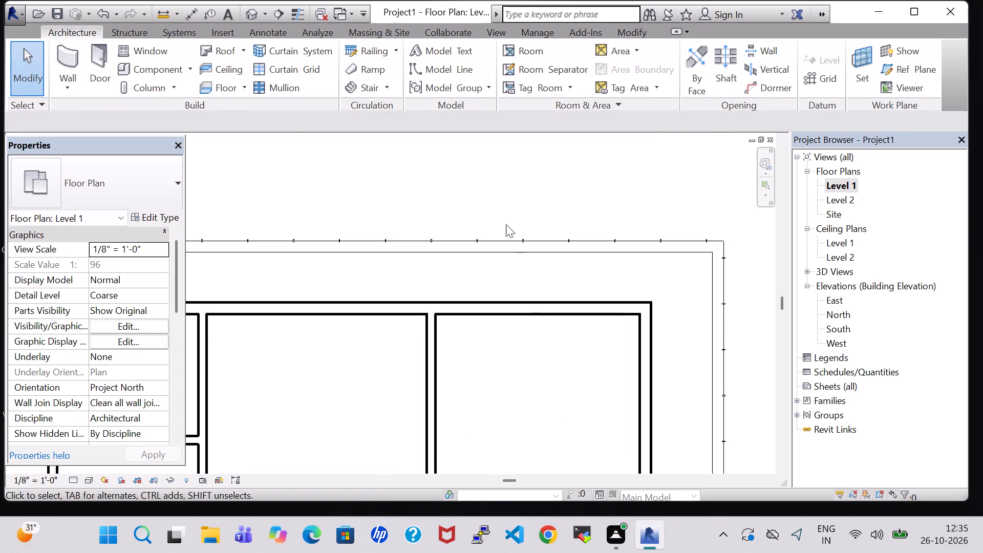
pyautogui.click(498, 252)
pyautogui.click(143, 175)
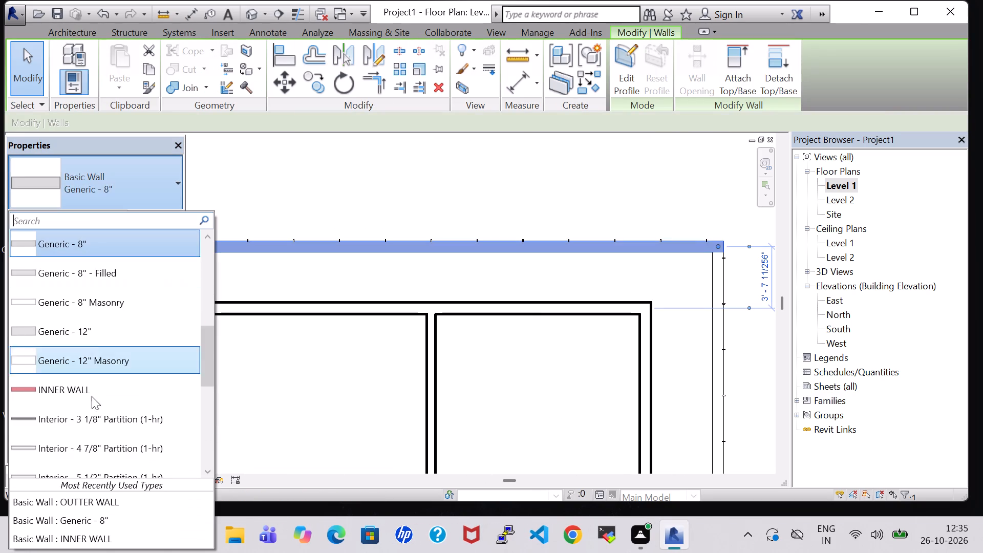
pyautogui.scroll(-4, 92, 419)
pyautogui.click(89, 416)
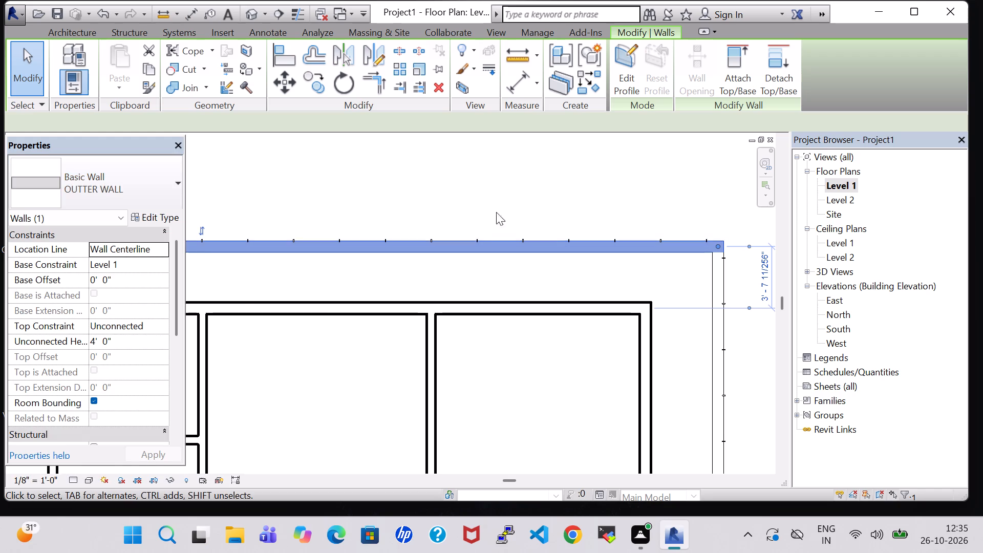
pyautogui.scroll(-11, 522, 201)
pyautogui.click(689, 286)
pyautogui.middleClick(689, 286)
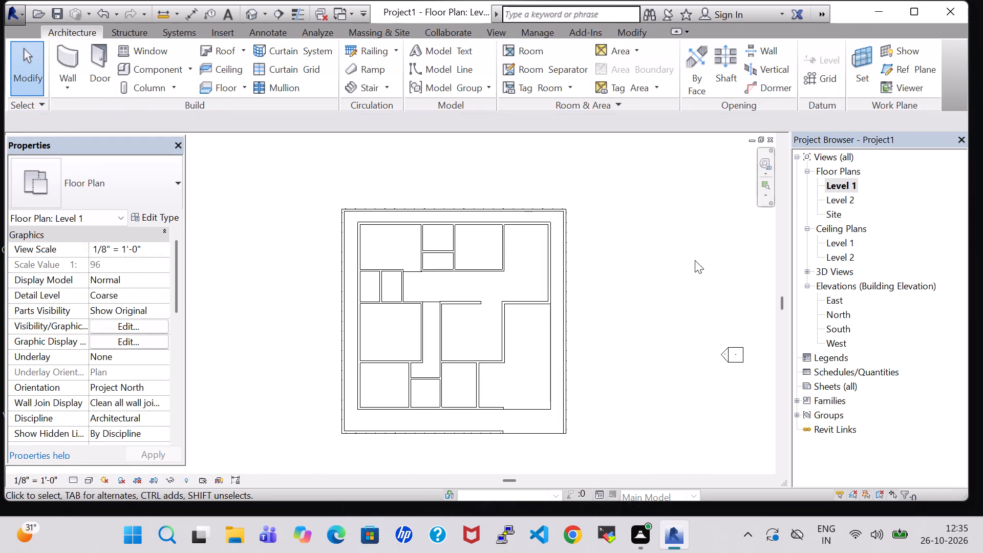
# Delete the short east segment of the south boundary wall, keeping the glass railing.
pyautogui.click(464, 428)
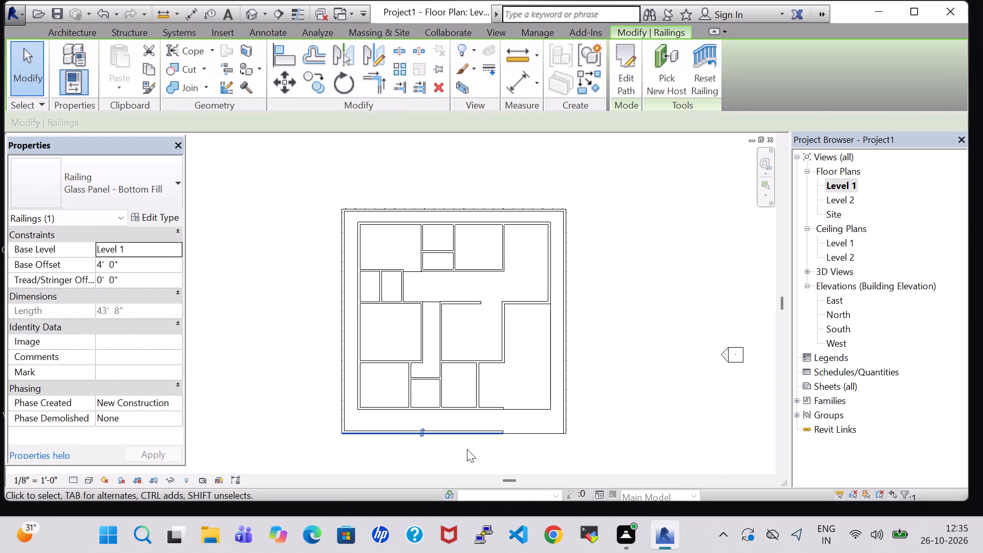
pyautogui.click(467, 450)
pyautogui.scroll(5, 467, 450)
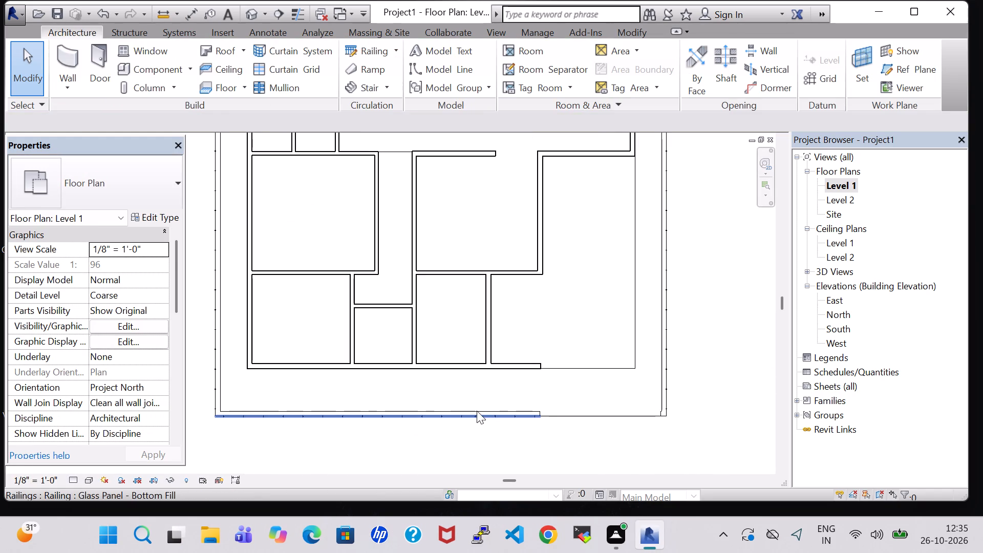
pyautogui.scroll(6, 482, 421)
pyautogui.click(530, 400)
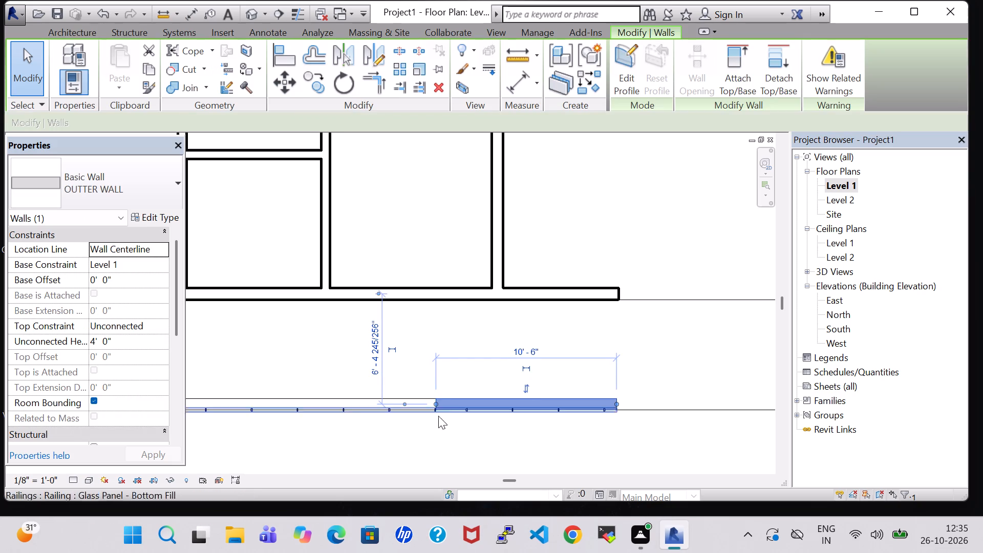
pyautogui.press('Delete')
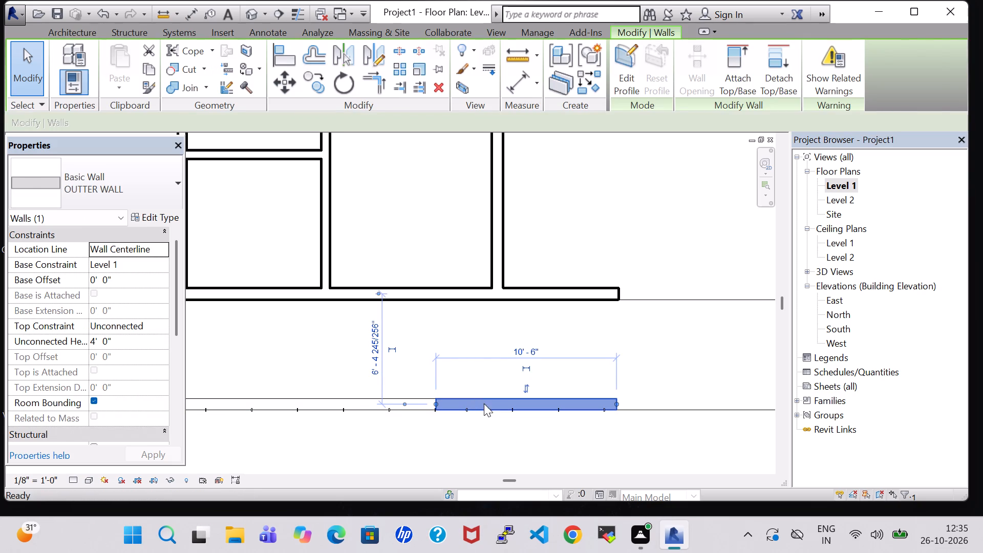
# Stretch the east end of the remaining south boundary wall to a length of about 42' 8", and check it in 3D.
pyautogui.click(410, 400)
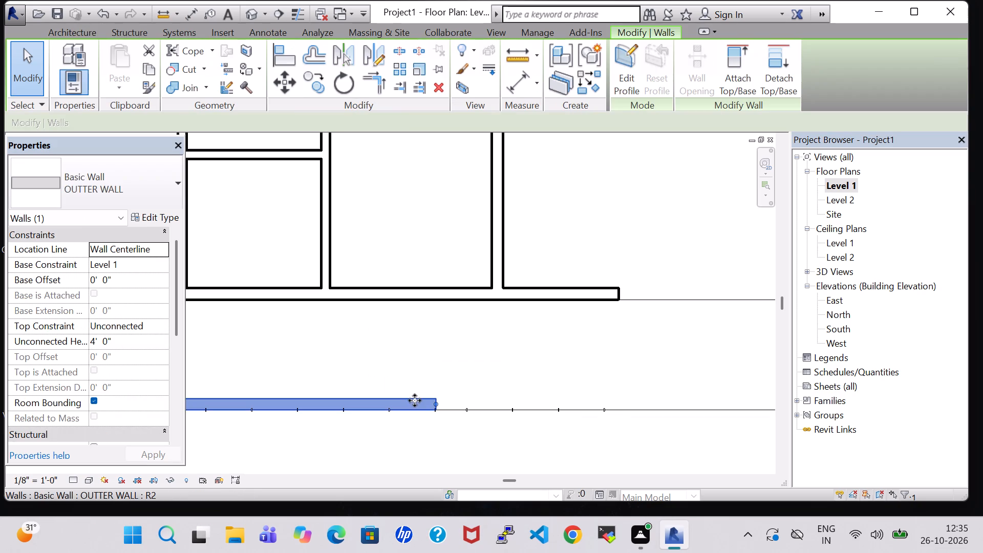
pyautogui.moveTo(435, 403); pyautogui.dragTo(455, 404)
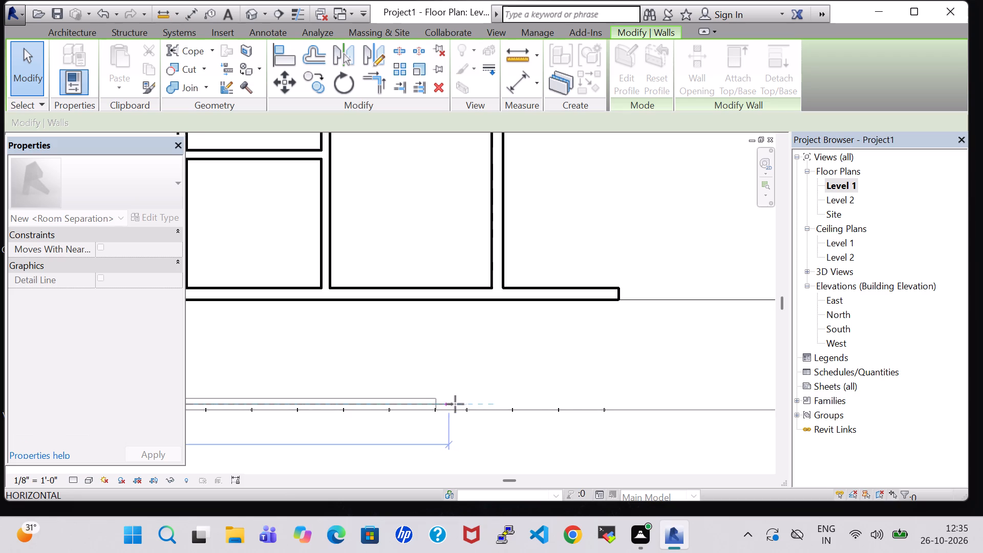
pyautogui.moveTo(455, 404); pyautogui.dragTo(602, 402)
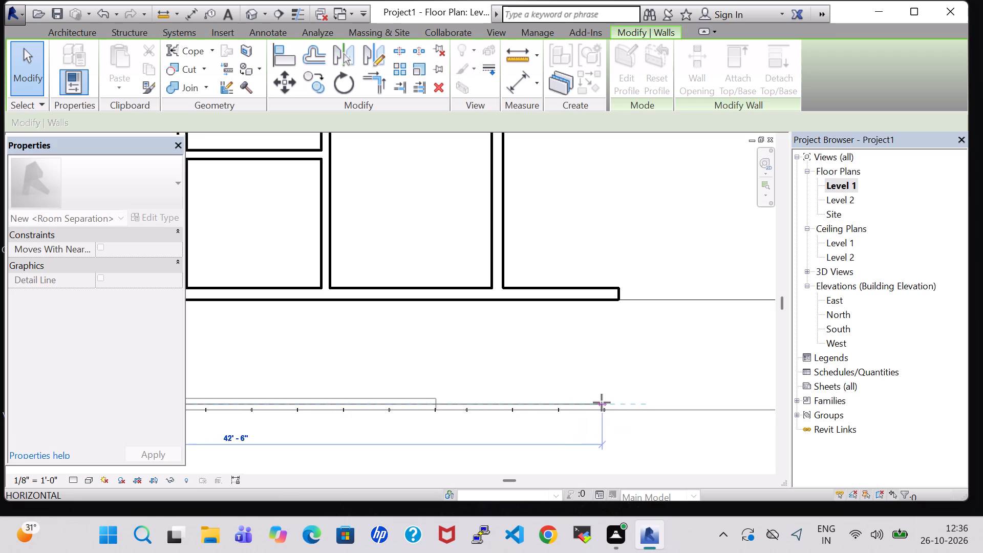
pyautogui.moveTo(602, 402); pyautogui.dragTo(605, 402)
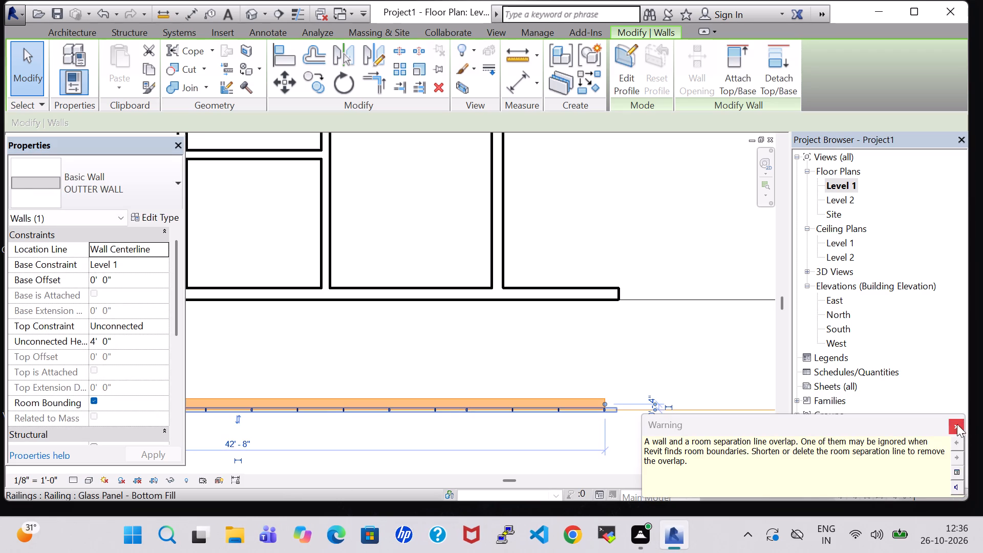
pyautogui.click(957, 424)
pyautogui.click(650, 434)
pyautogui.scroll(-4, 646, 435)
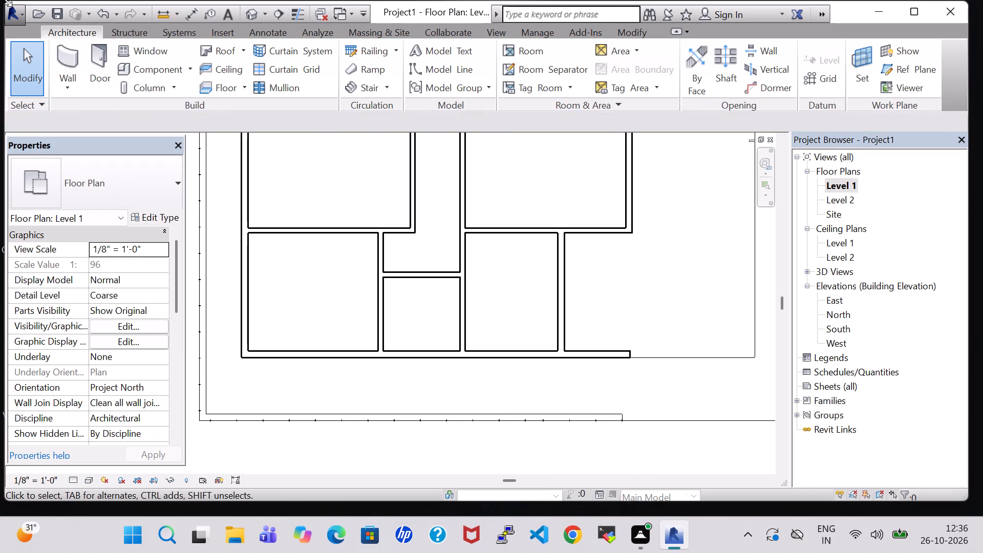
pyautogui.click(254, 14)
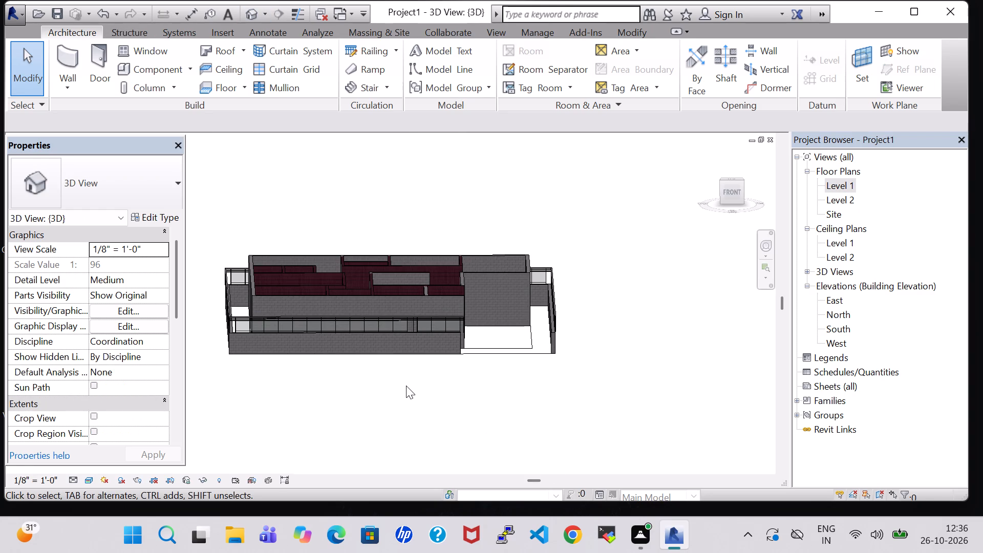
# Set the structure material of the building's Generic - 8" exterior wall type to Brick, Common.
pyautogui.doubleClick(835, 184)
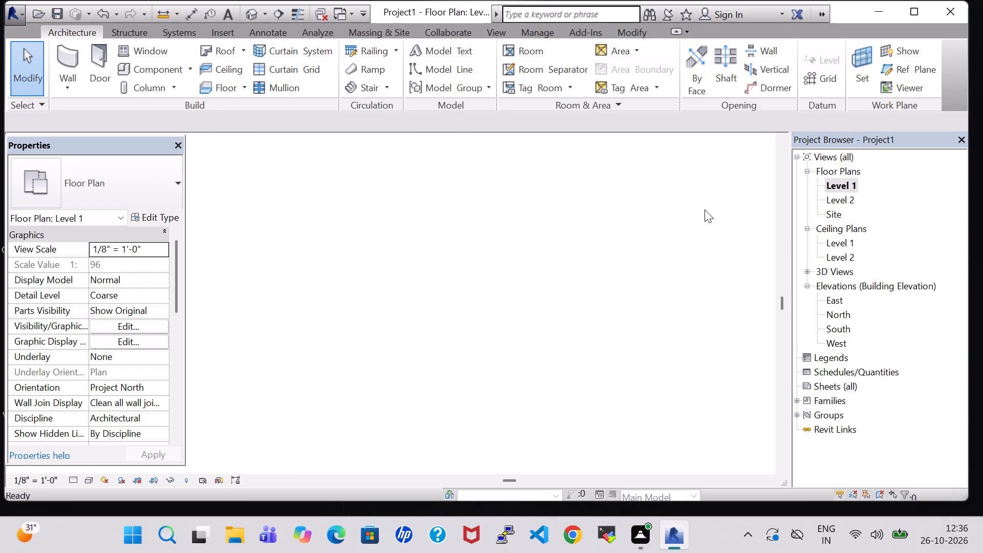
pyautogui.scroll(-1, 454, 274)
pyautogui.click(415, 346)
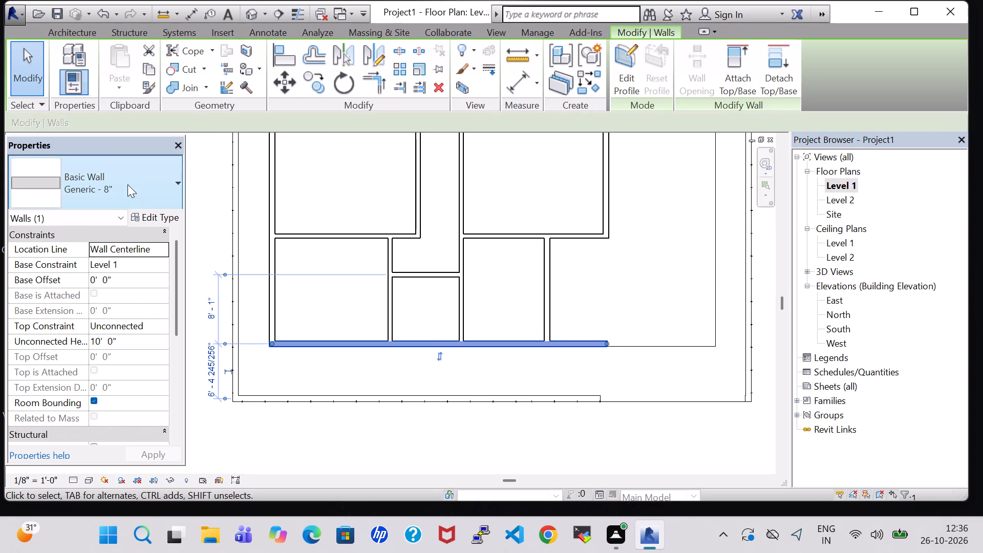
pyautogui.click(127, 184)
pyautogui.click(201, 180)
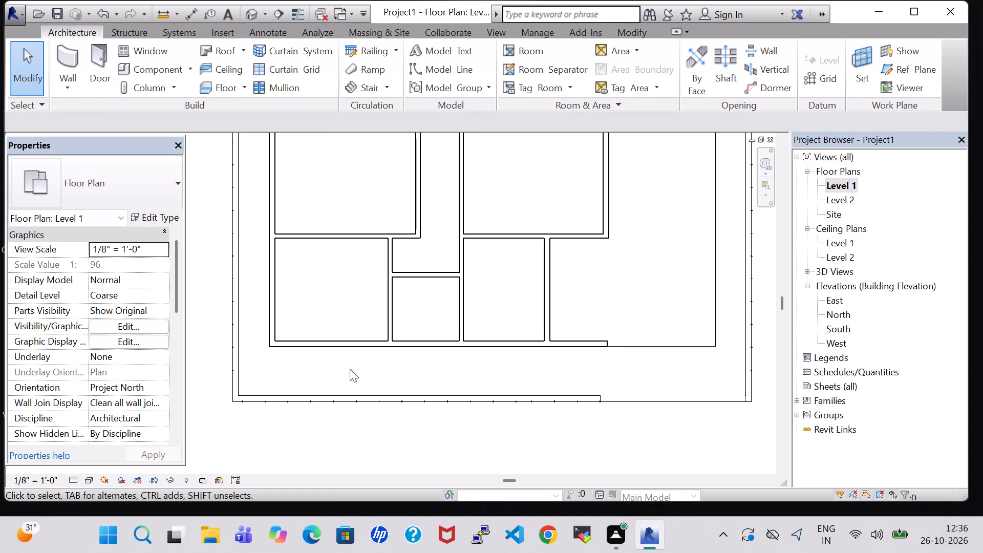
pyautogui.click(344, 344)
pyautogui.click(147, 217)
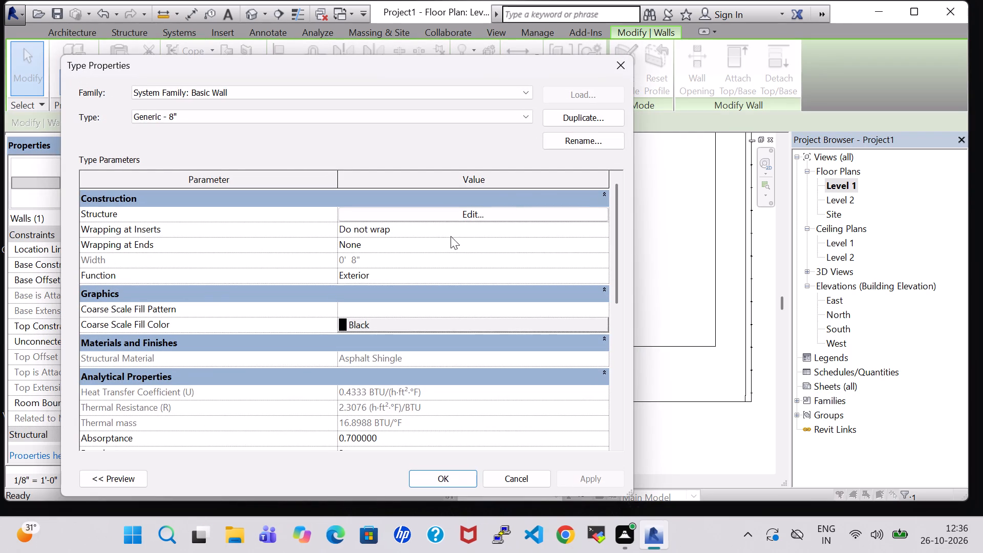
pyautogui.click(479, 208)
pyautogui.click(326, 211)
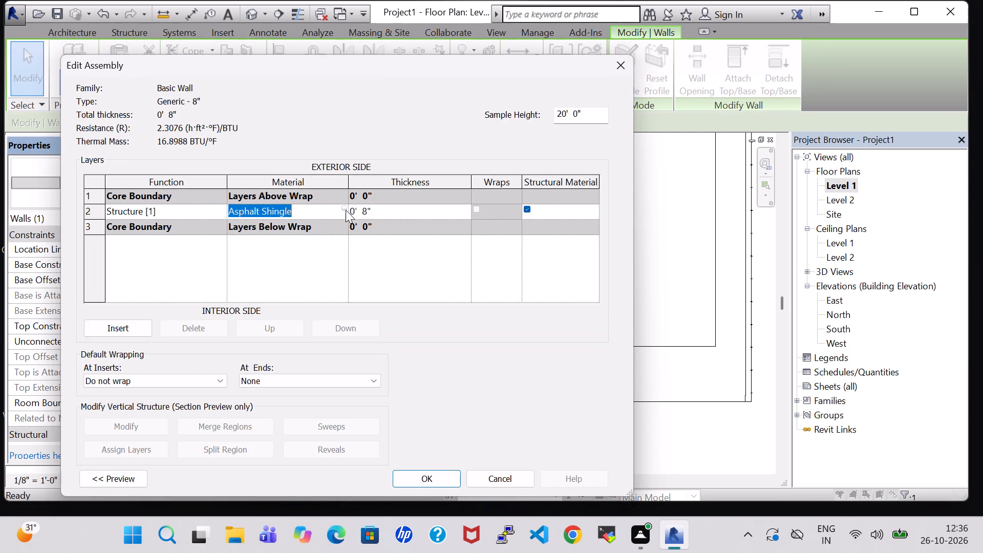
pyautogui.click(347, 206)
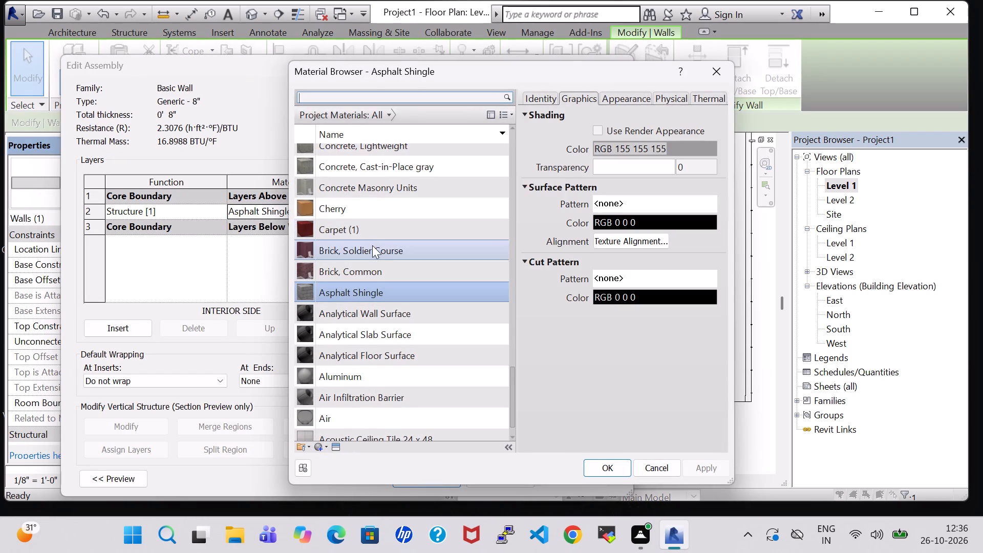
pyautogui.click(374, 274)
pyautogui.click(611, 467)
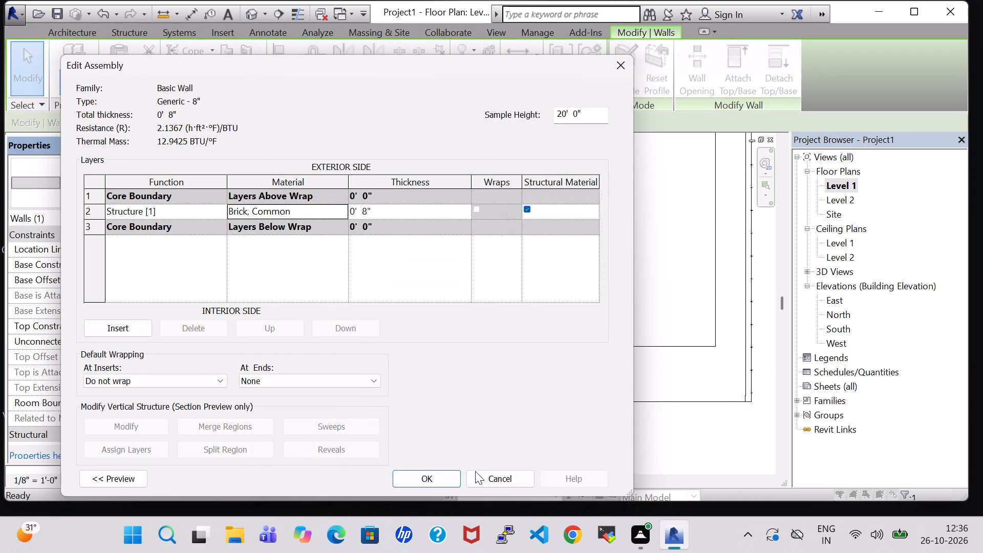
pyautogui.click(422, 471)
pyautogui.click(571, 477)
pyautogui.click(446, 476)
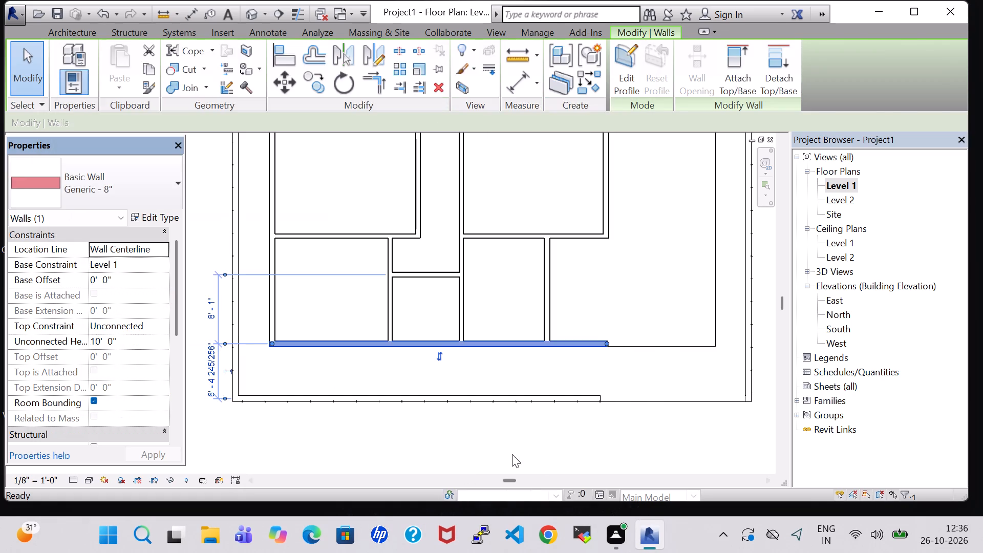
pyautogui.click(531, 443)
# Examine the building and boundary wall materials in 3D, especially the wall ends around the southeast opening.
pyautogui.click(250, 14)
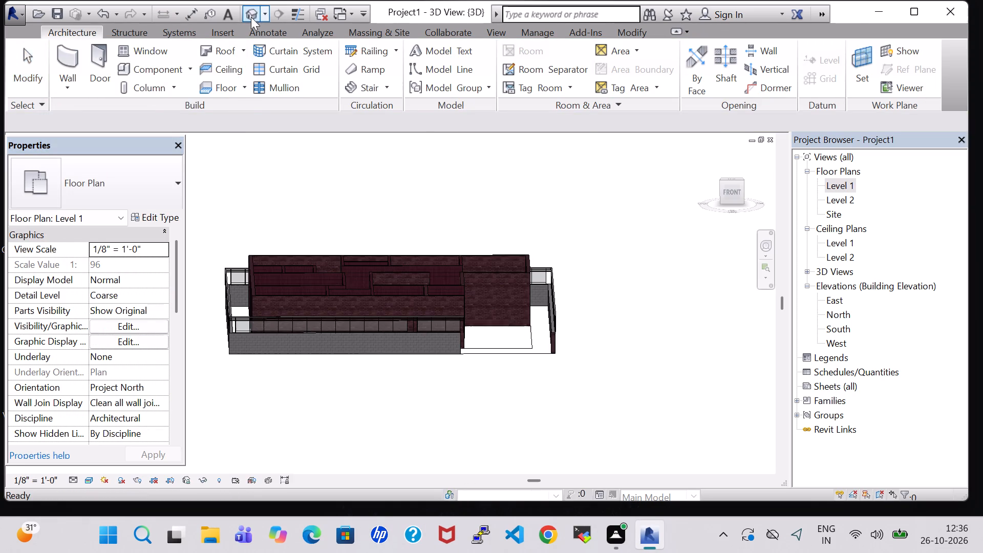
pyautogui.scroll(7, 584, 338)
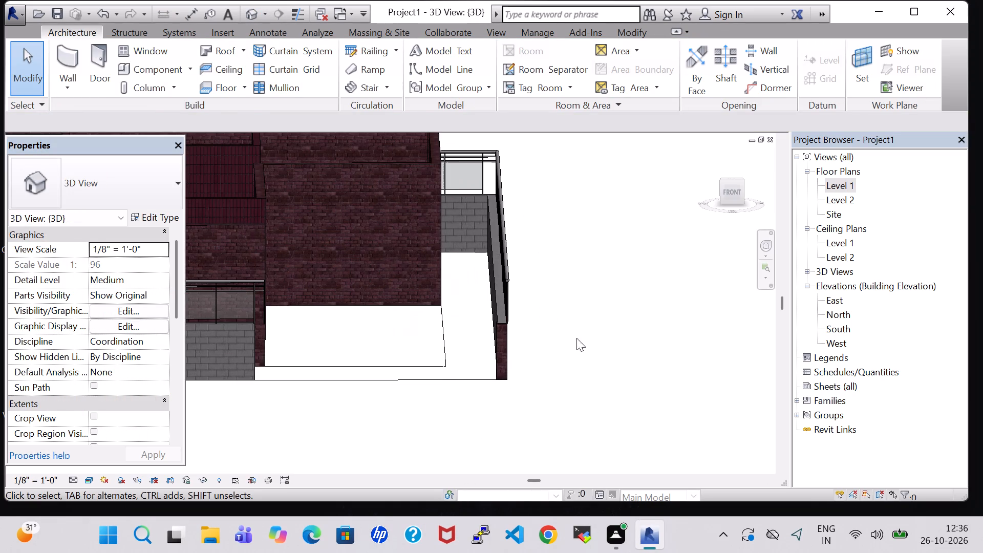
pyautogui.click(509, 299)
pyautogui.press('Left')
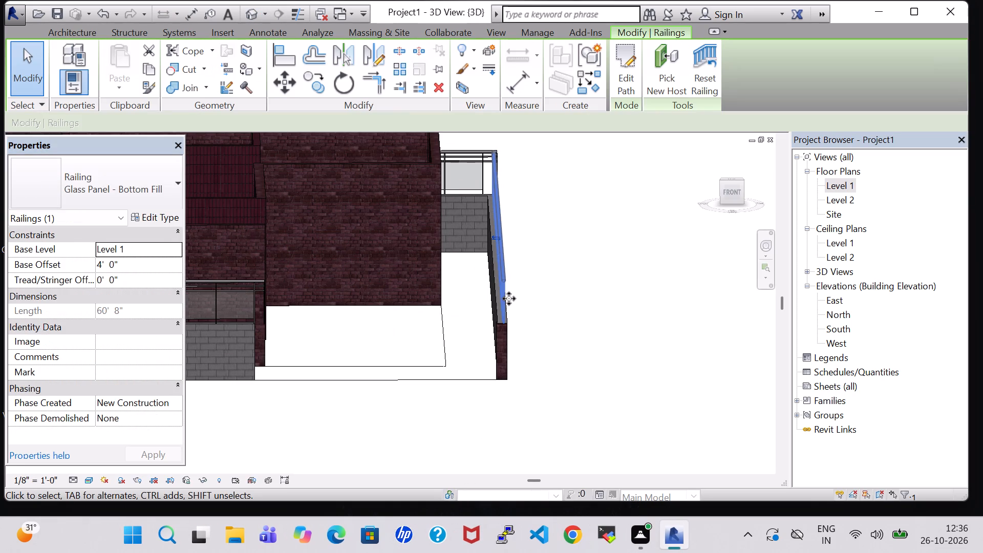
pyautogui.click(608, 315)
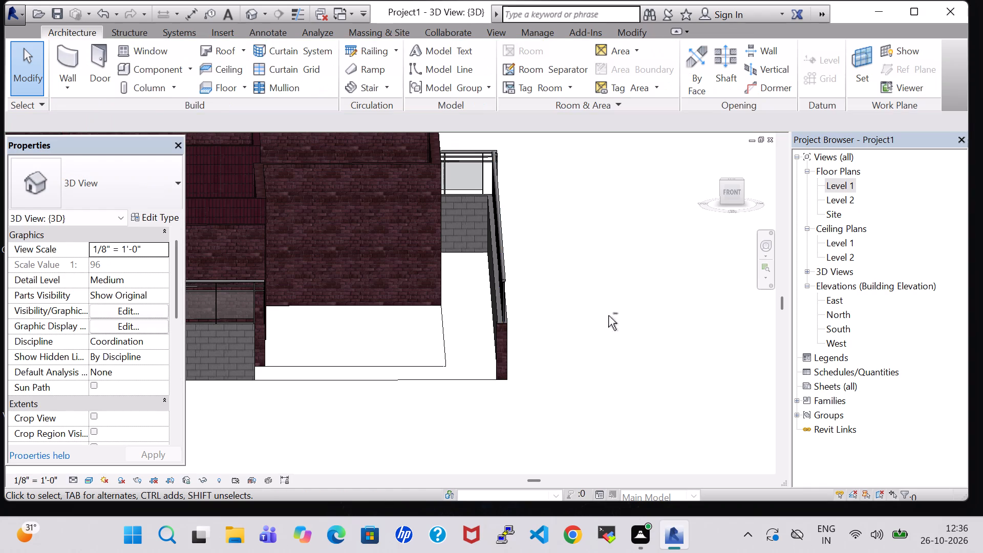
pyautogui.keyDown('shift'); pyautogui.moveTo(608, 315); pyautogui.dragTo(604, 323, button='middle'); pyautogui.keyUp('shift')
pyautogui.keyDown('shift'); pyautogui.moveTo(611, 323); pyautogui.dragTo(624, 324, button='middle'); pyautogui.keyUp('shift')
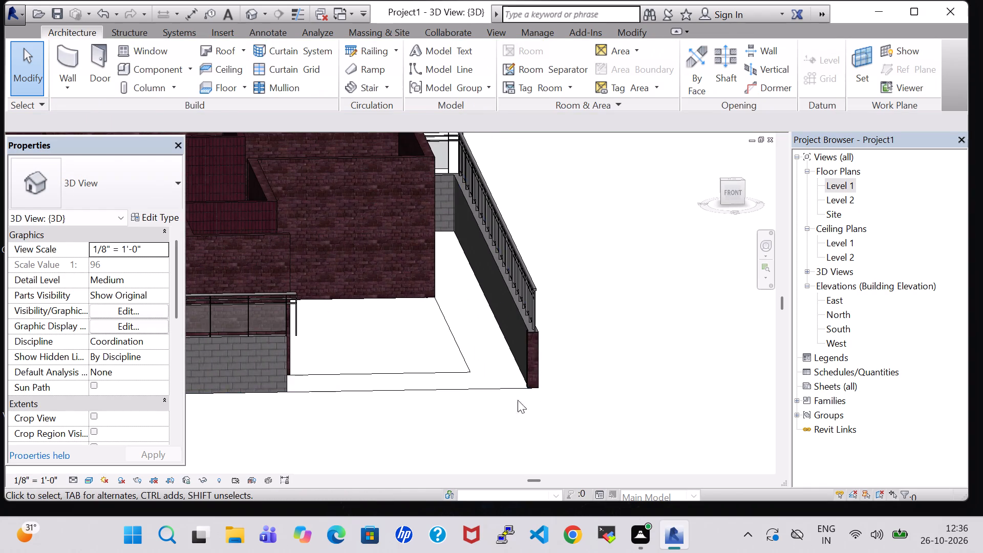
pyautogui.scroll(-2, 518, 400)
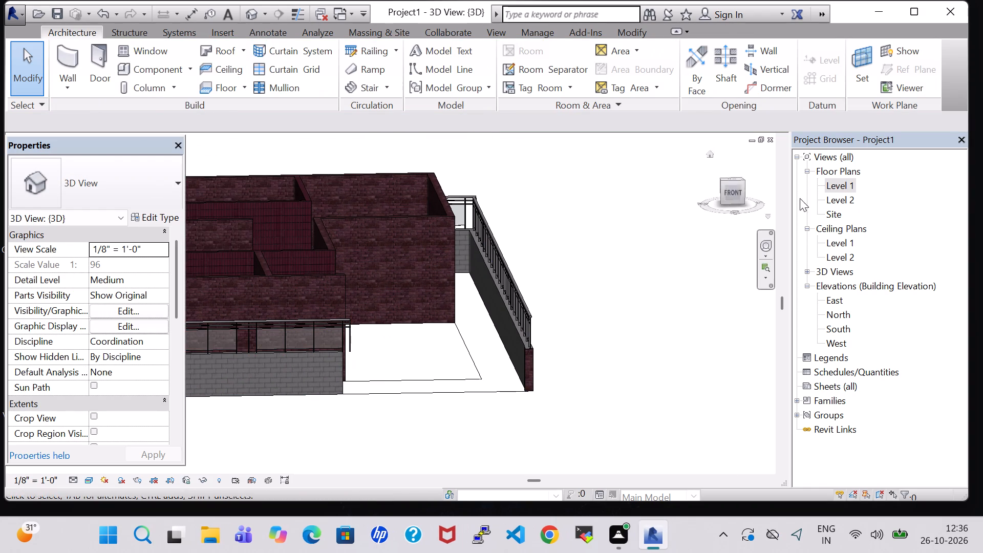
# In the Level 1 plan, stretch the south boundary wall's east end slightly farther east, and check it in 3D.
pyautogui.doubleClick(844, 186)
pyautogui.scroll(5, 567, 405)
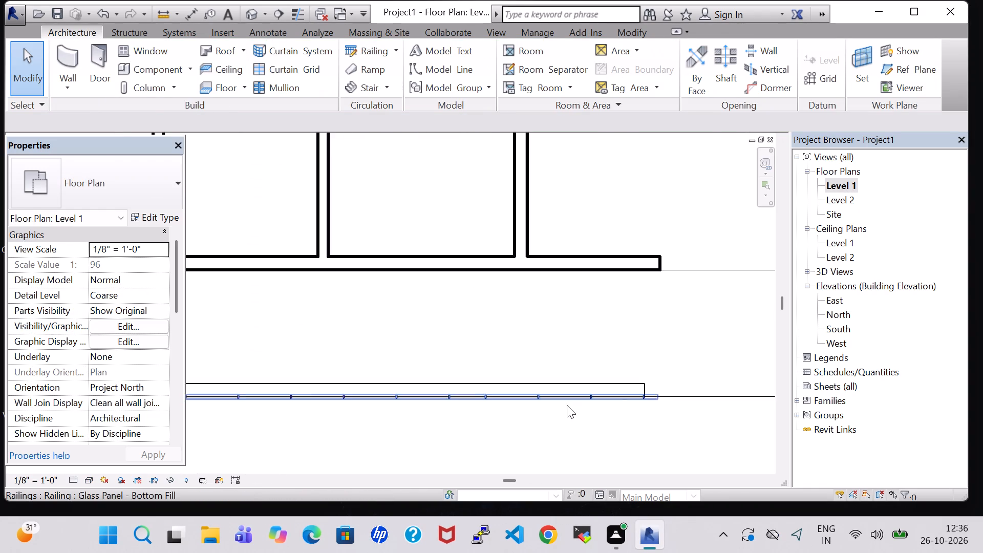
pyautogui.scroll(2, 567, 405)
pyautogui.doubleClick(645, 381)
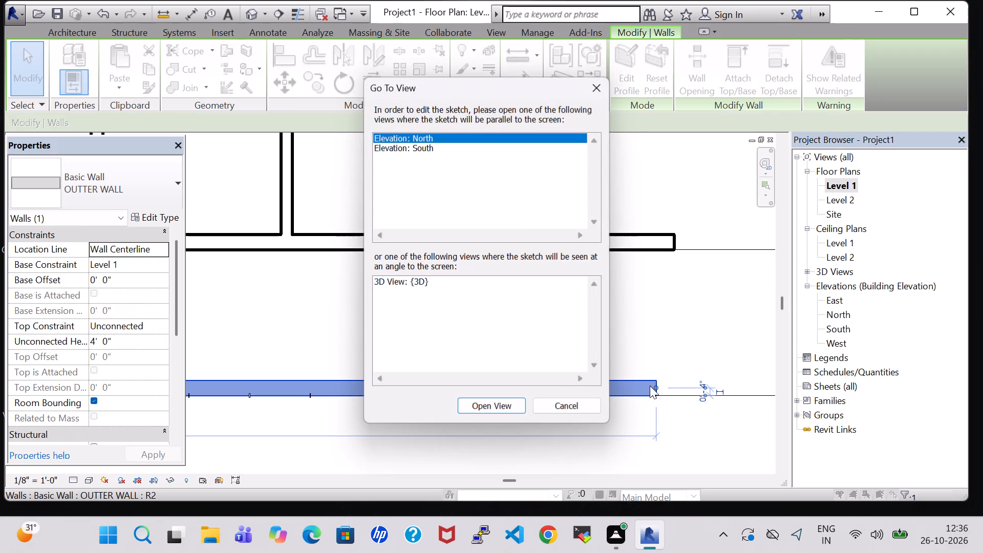
pyautogui.click(602, 92)
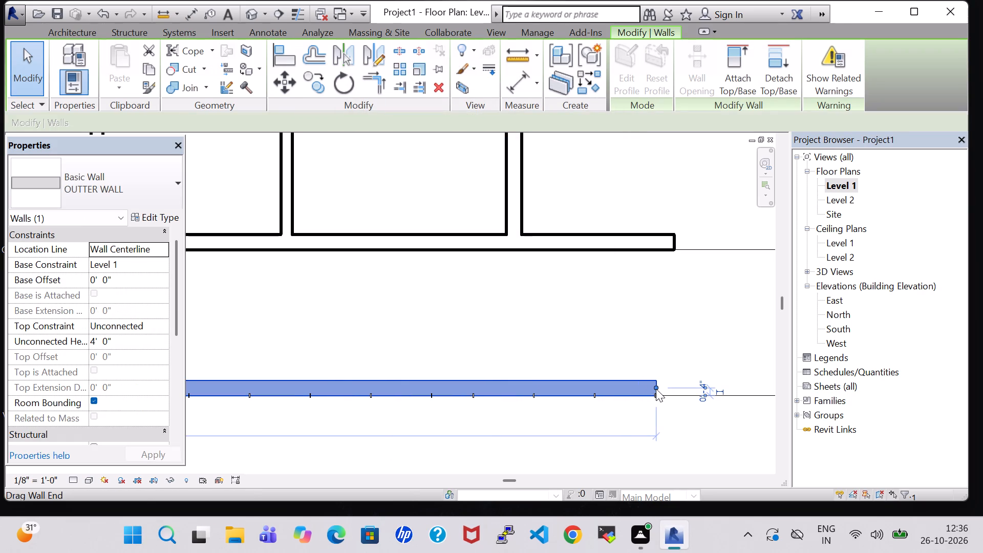
pyautogui.moveTo(656, 386); pyautogui.dragTo(663, 386)
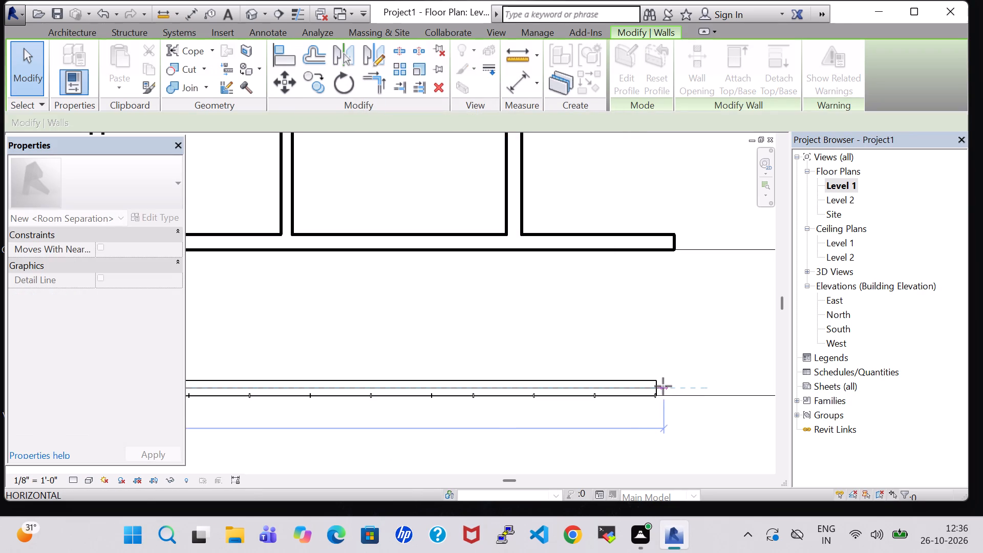
pyautogui.moveTo(663, 386); pyautogui.dragTo(664, 386)
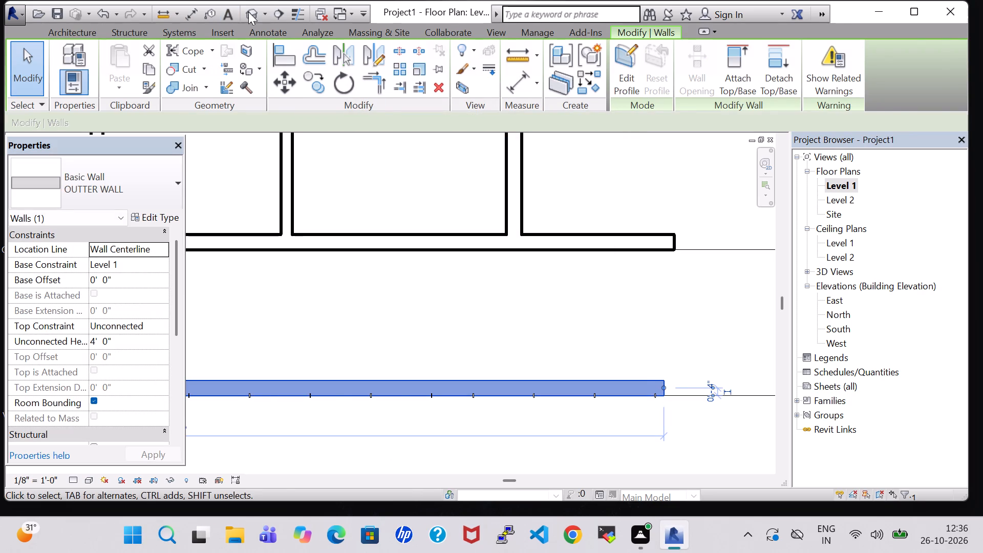
pyautogui.click(248, 12)
pyautogui.scroll(5, 331, 331)
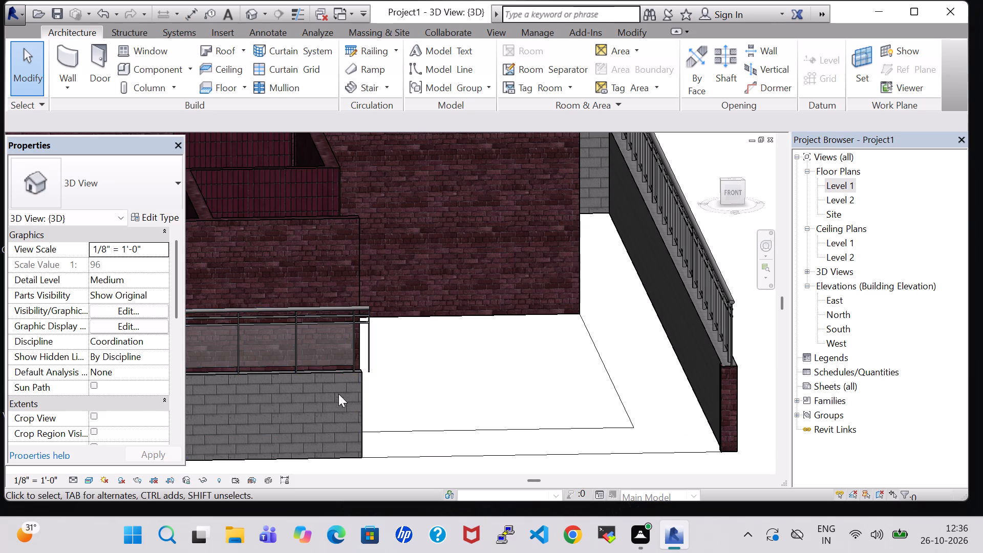
# Open the south boundary wall's profile for editing and try to shift its vertical east edge eastward.
pyautogui.click(355, 392)
pyautogui.doubleClick(361, 392)
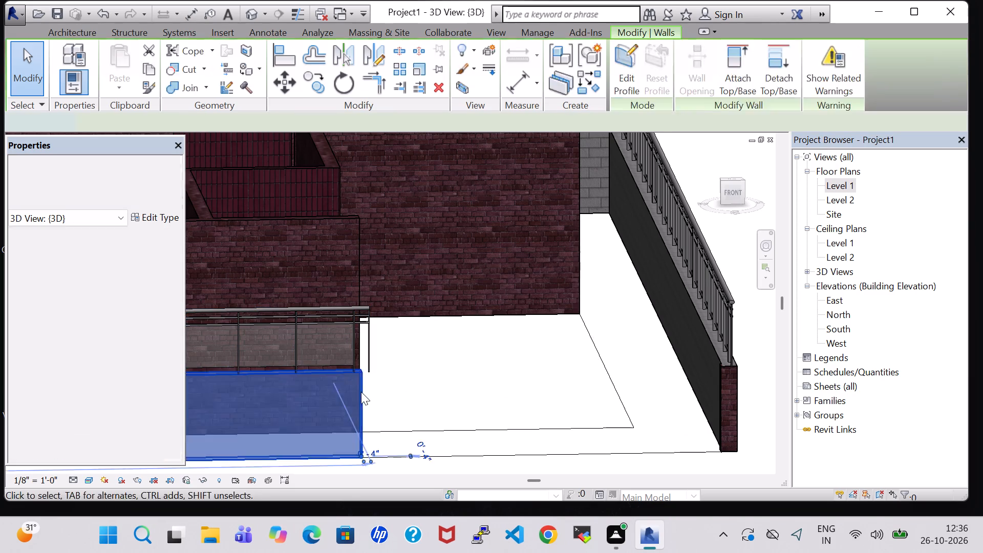
pyautogui.click(361, 400)
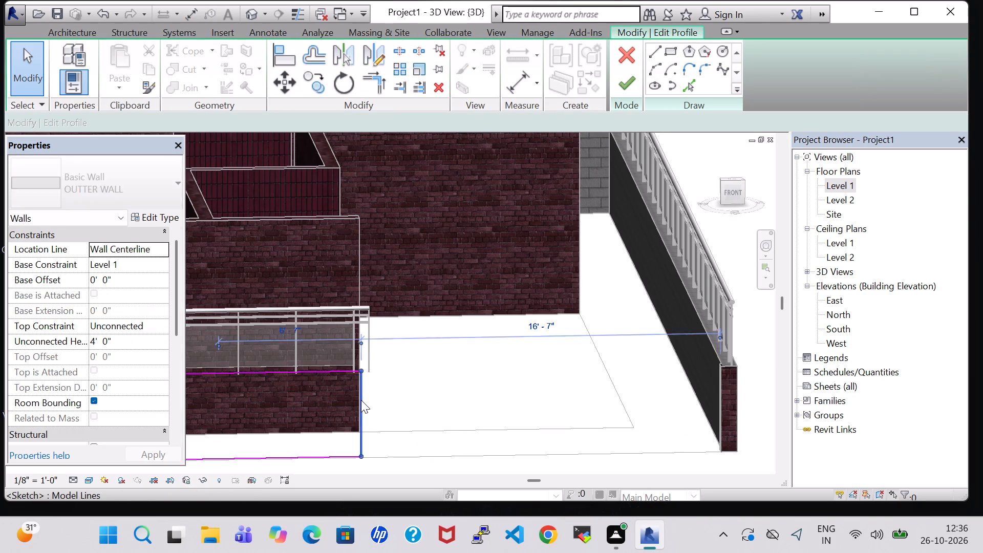
pyautogui.press('Right')
pyautogui.press('Right')
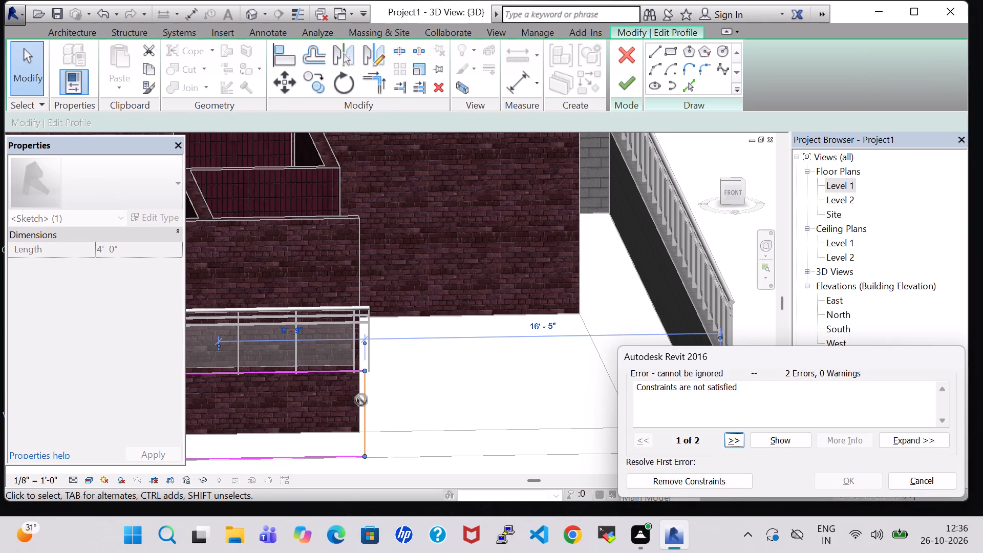
pyautogui.click(937, 480)
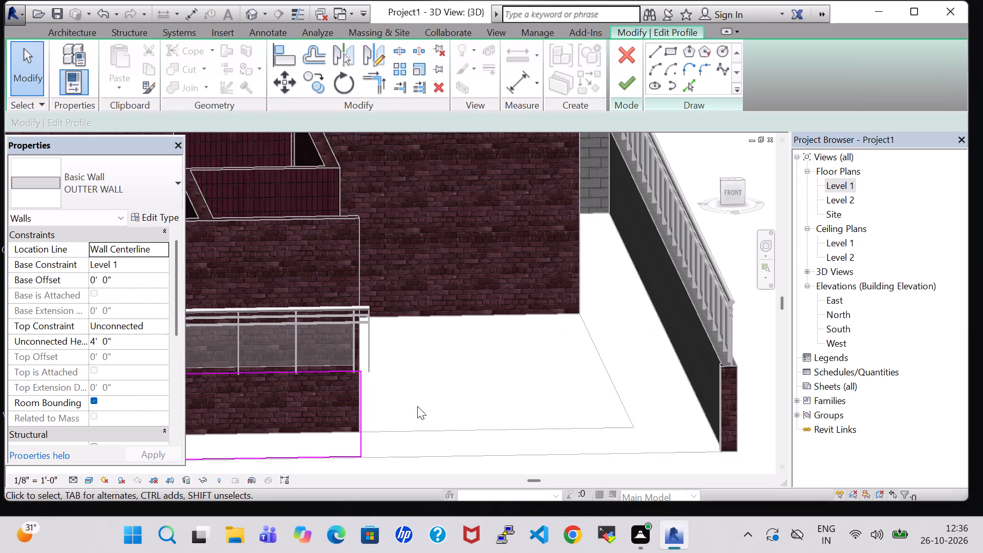
pyautogui.moveTo(359, 432); pyautogui.dragTo(381, 432)
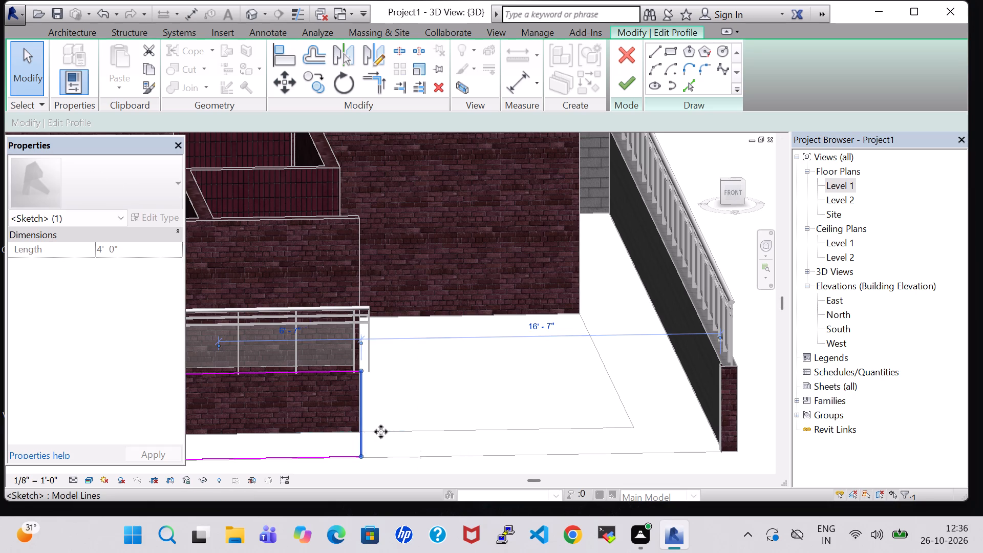
pyautogui.moveTo(381, 432); pyautogui.dragTo(370, 435)
pyautogui.click(908, 487)
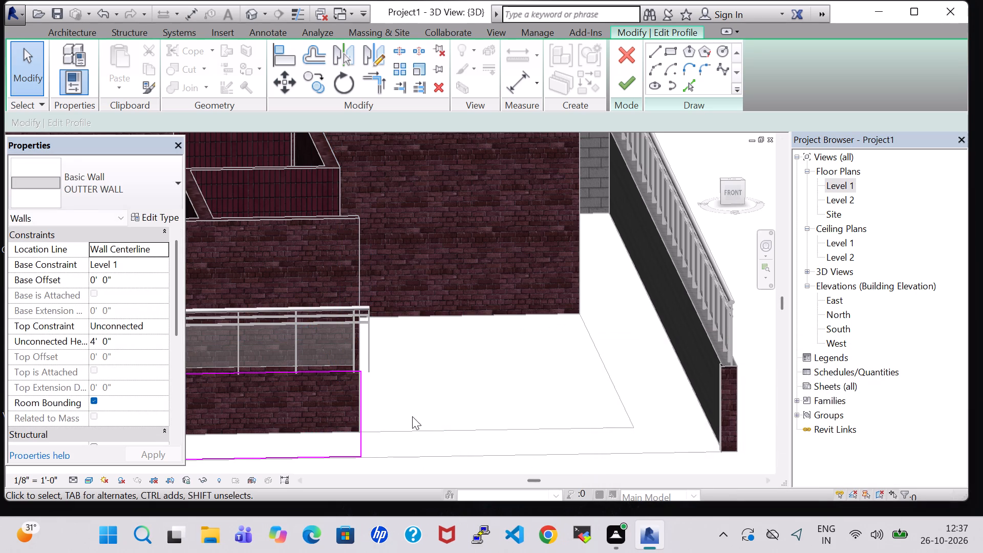
# Move the south boundary wall profile's east edge about 4 inches east, removing the constraints, and finish the profile.
pyautogui.click(360, 402)
pyautogui.press('Right')
pyautogui.press('Right')
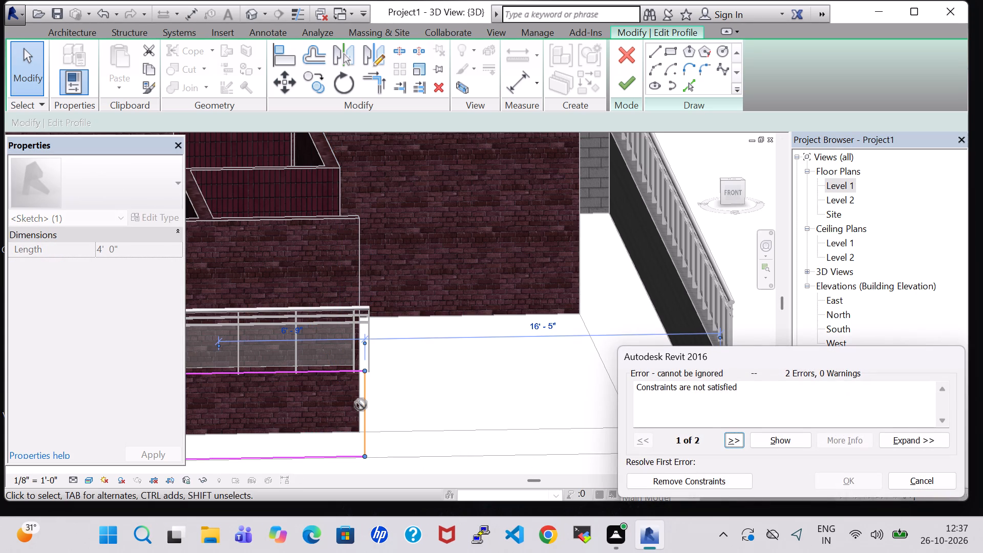
pyautogui.doubleClick(688, 490)
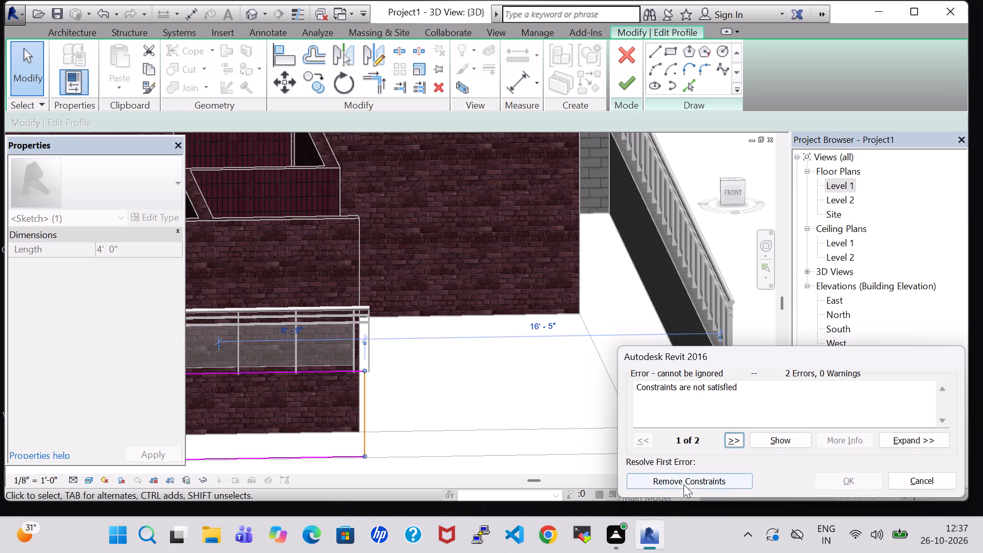
pyautogui.click(683, 484)
pyautogui.click(362, 417)
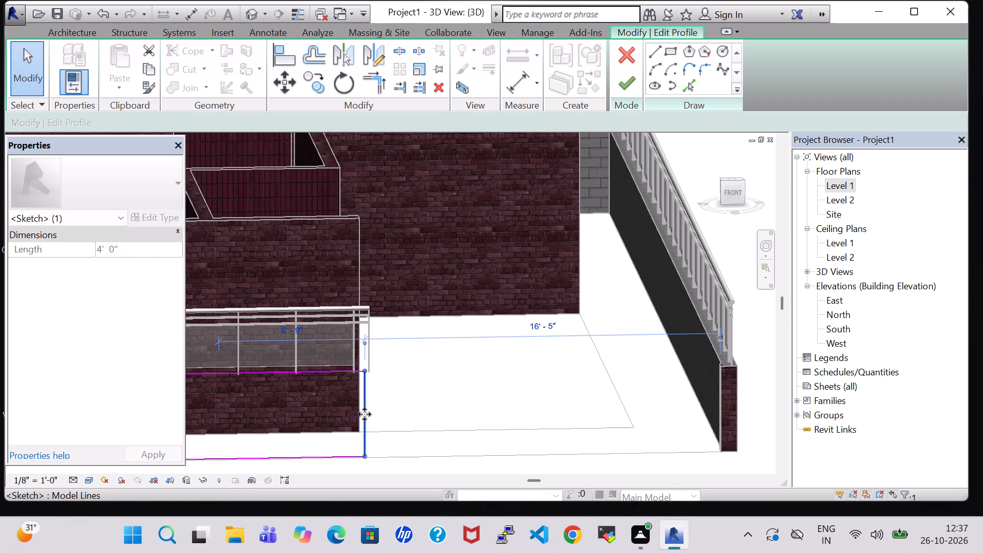
pyautogui.press('Right')
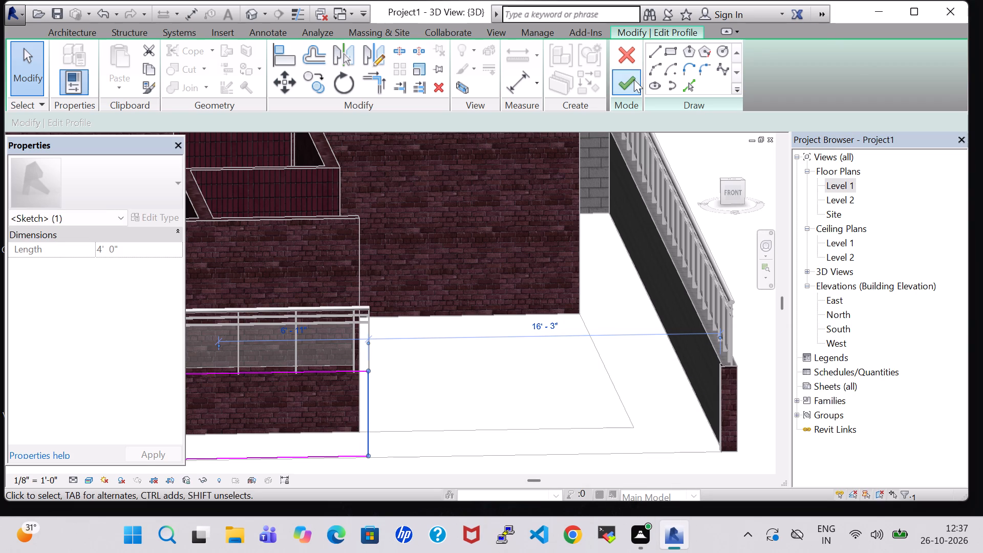
pyautogui.click(634, 79)
pyautogui.click(723, 237)
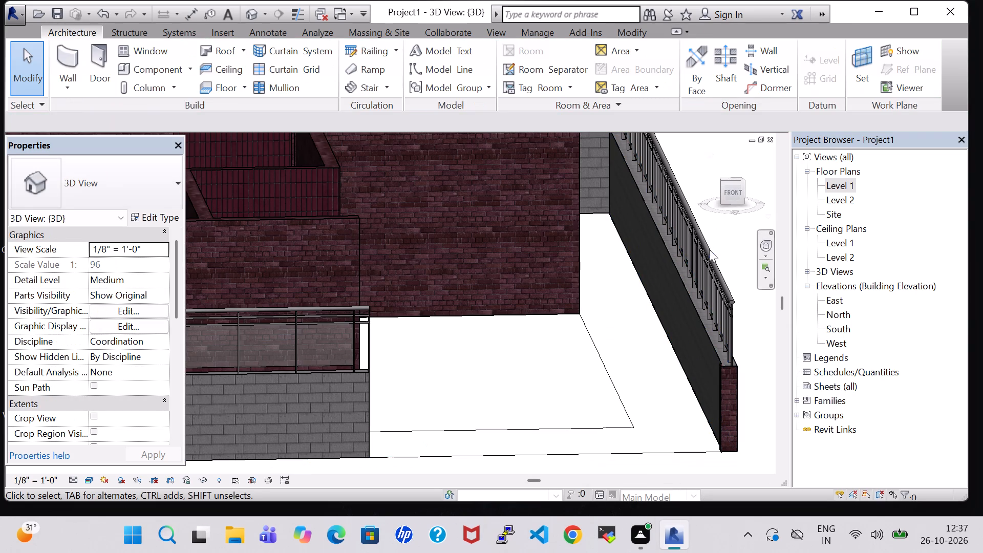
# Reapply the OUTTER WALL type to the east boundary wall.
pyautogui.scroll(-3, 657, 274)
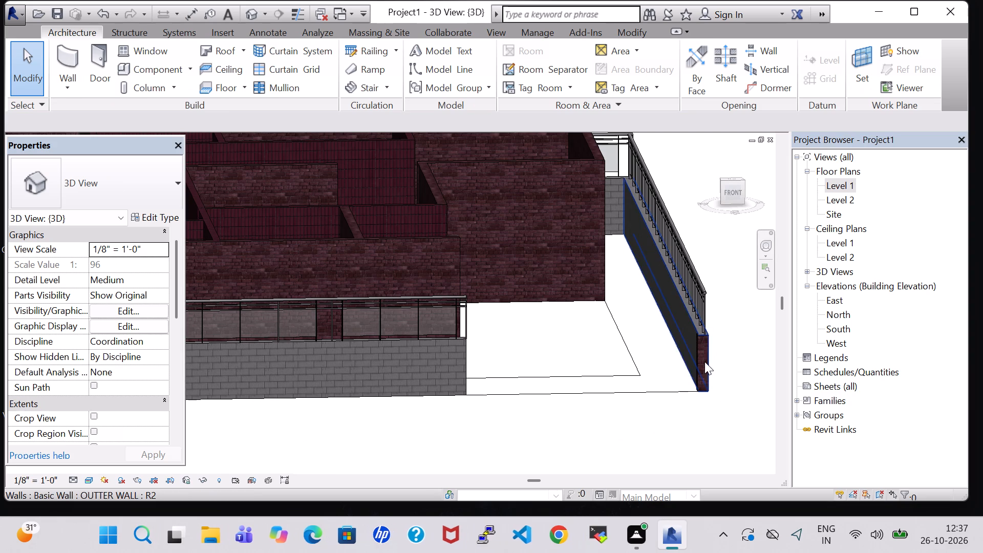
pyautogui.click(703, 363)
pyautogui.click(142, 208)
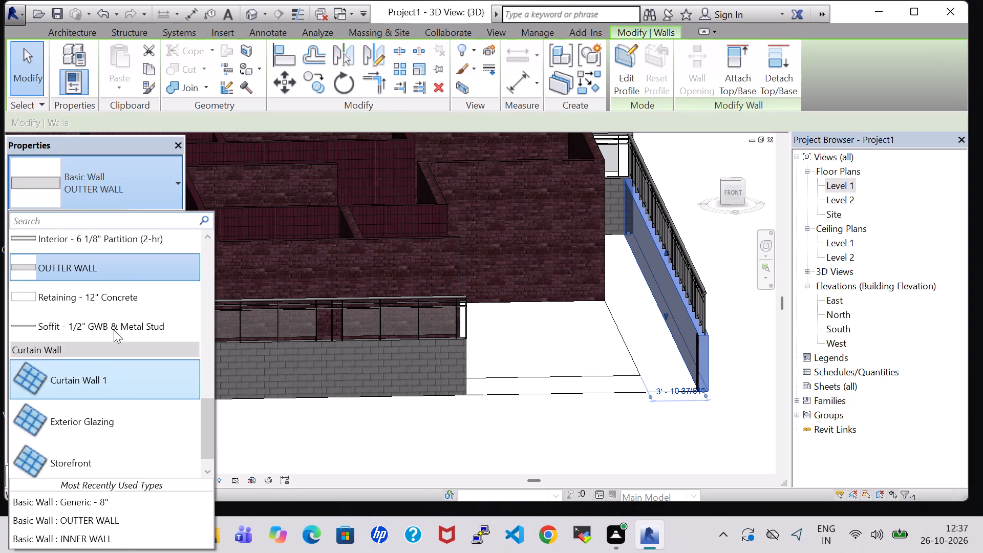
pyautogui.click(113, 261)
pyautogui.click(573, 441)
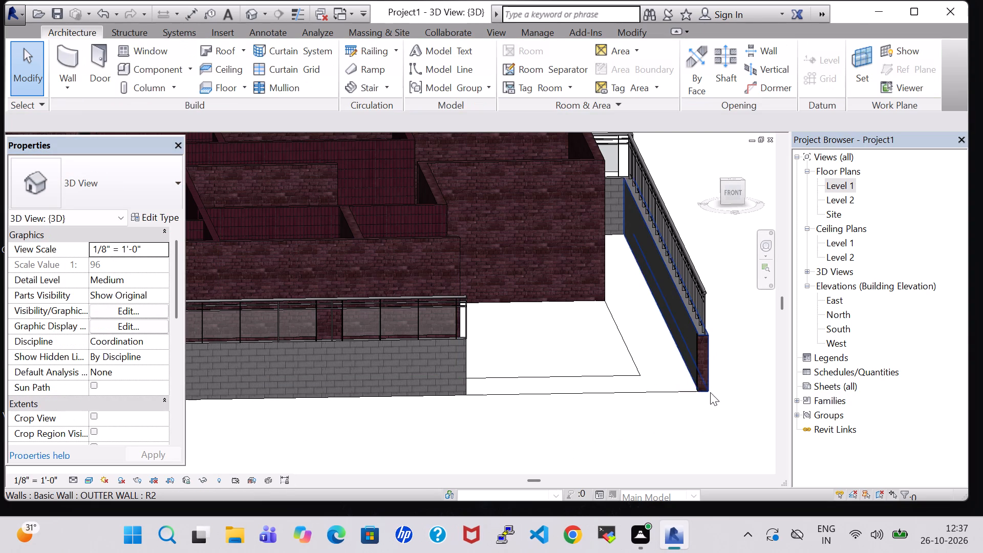
# Delete the short Generic - 8" wall piece at the south end of the east boundary wall.
pyautogui.scroll(3, 713, 415)
pyautogui.keyDown('shift'); pyautogui.moveTo(713, 417); pyautogui.dragTo(698, 419, button='middle'); pyautogui.keyUp('shift')
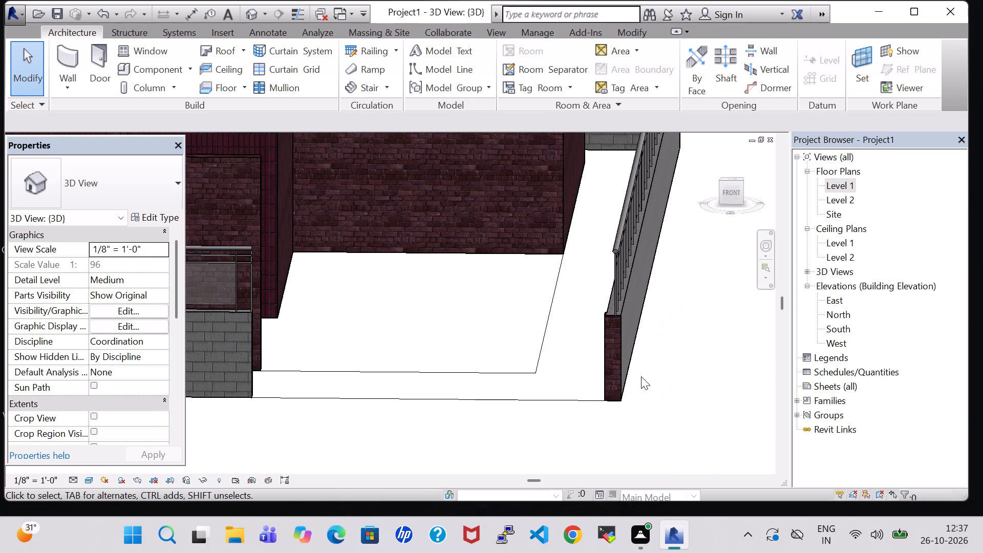
pyautogui.click(611, 364)
pyautogui.click(708, 392)
pyautogui.scroll(-3, 704, 392)
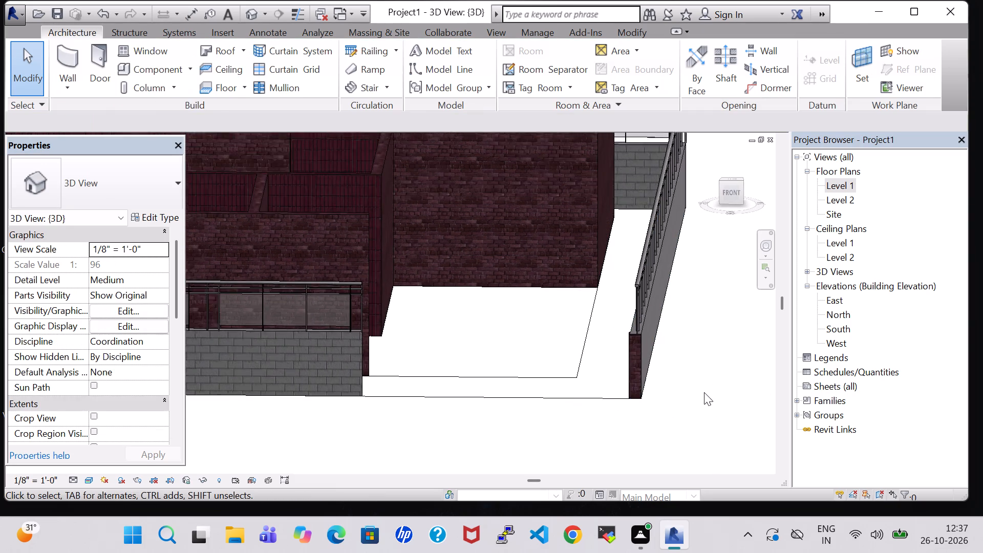
pyautogui.scroll(-4, 704, 391)
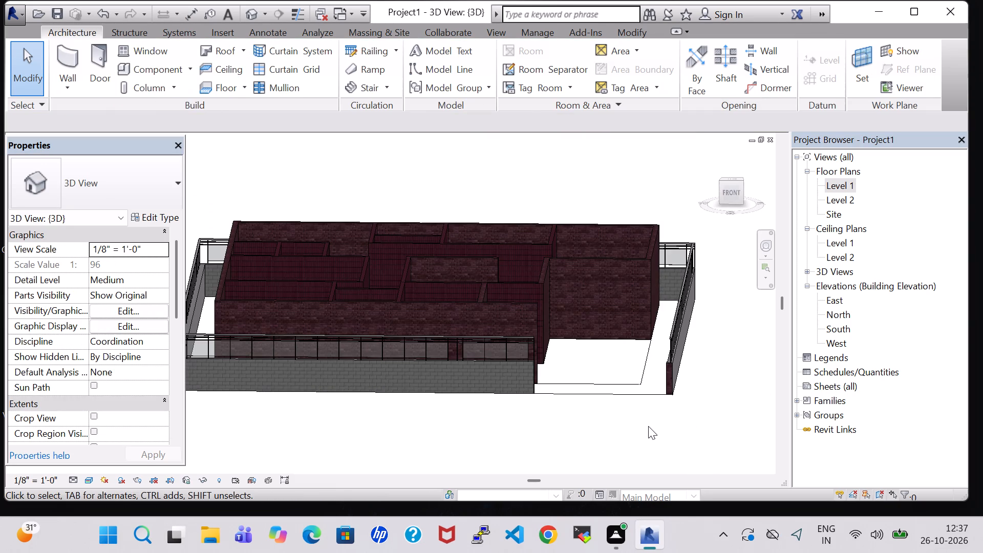
pyautogui.scroll(8, 673, 378)
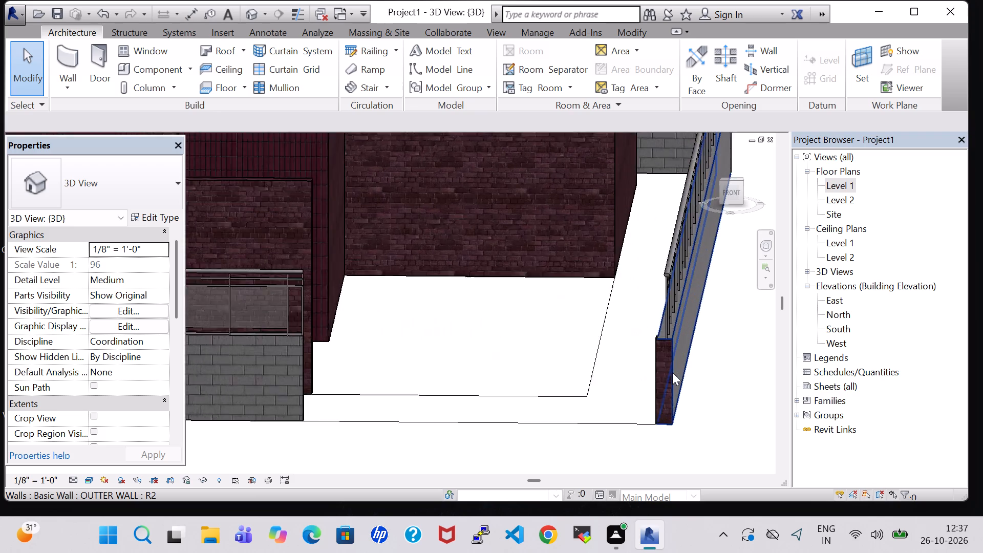
pyautogui.scroll(2, 672, 372)
pyautogui.click(657, 352)
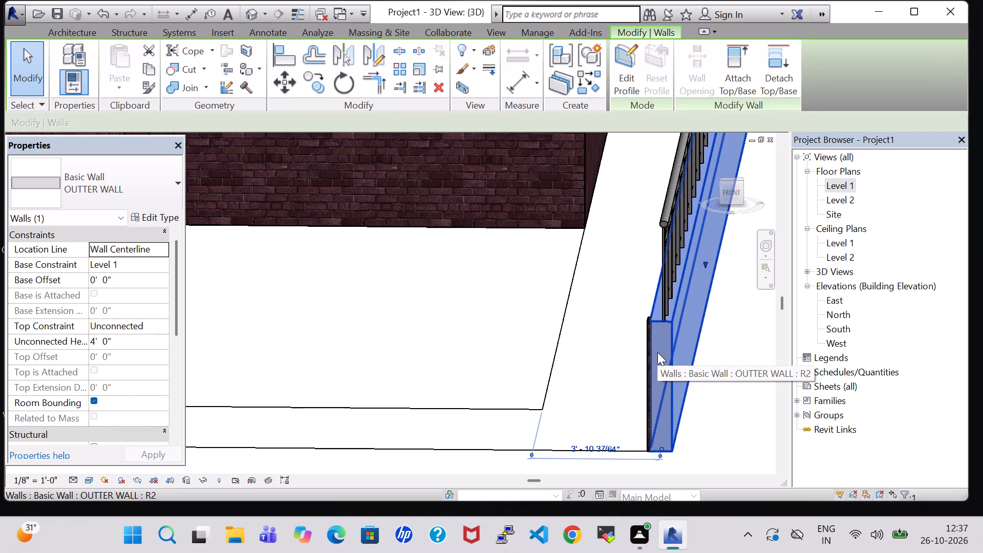
pyautogui.click(729, 384)
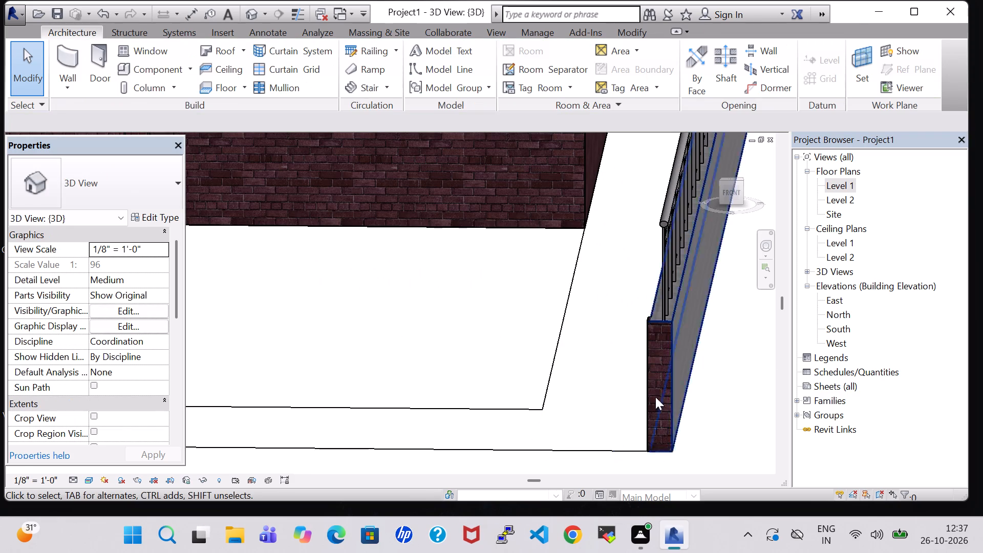
pyautogui.click(647, 332)
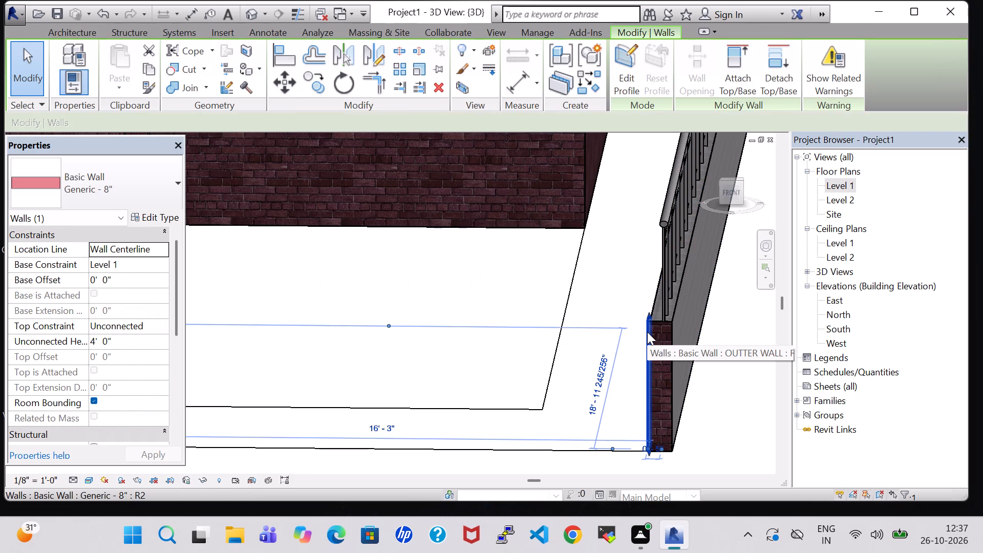
pyautogui.press('Delete')
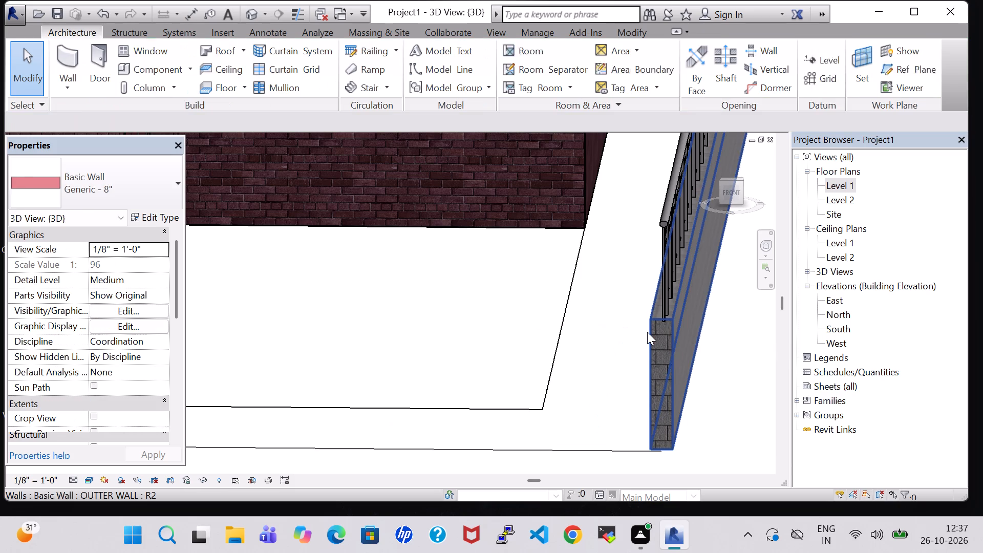
pyautogui.click(717, 394)
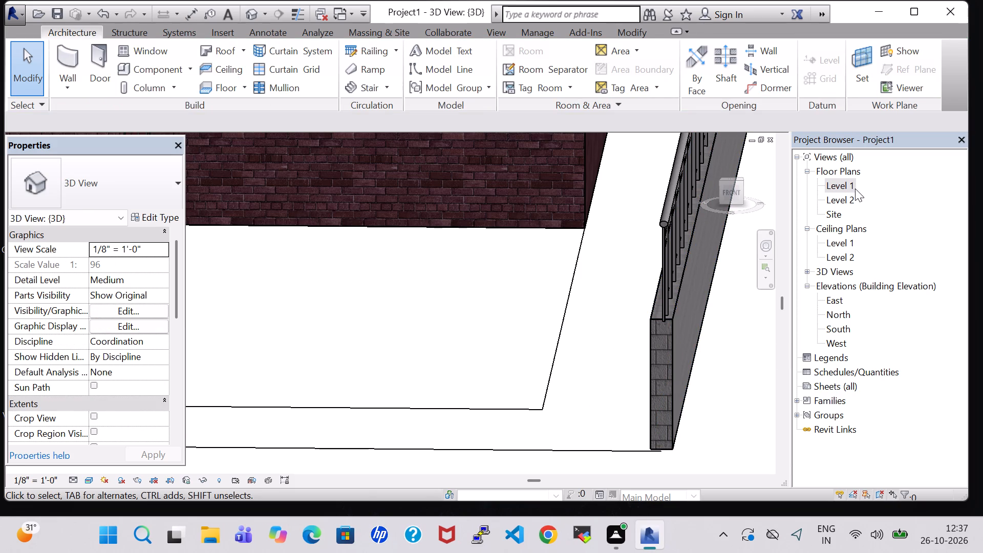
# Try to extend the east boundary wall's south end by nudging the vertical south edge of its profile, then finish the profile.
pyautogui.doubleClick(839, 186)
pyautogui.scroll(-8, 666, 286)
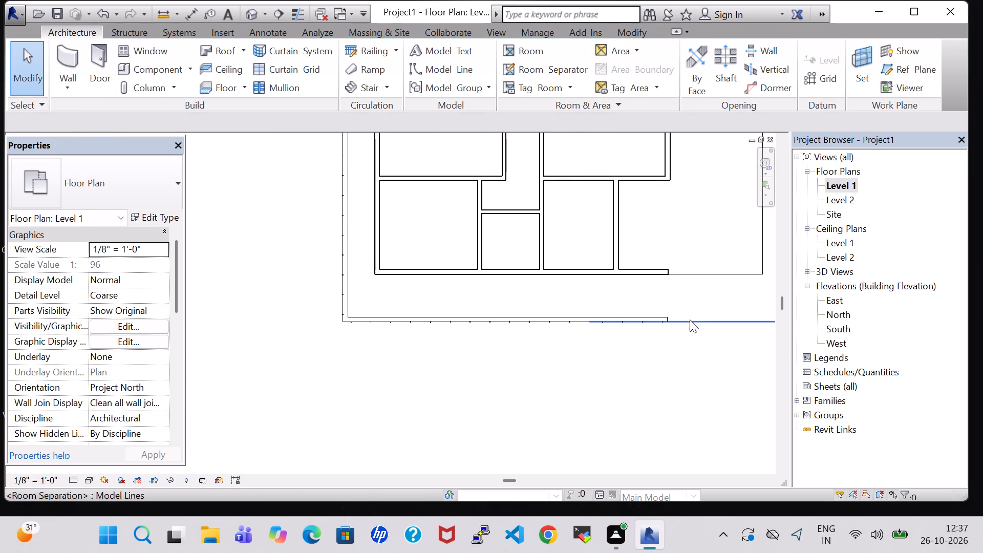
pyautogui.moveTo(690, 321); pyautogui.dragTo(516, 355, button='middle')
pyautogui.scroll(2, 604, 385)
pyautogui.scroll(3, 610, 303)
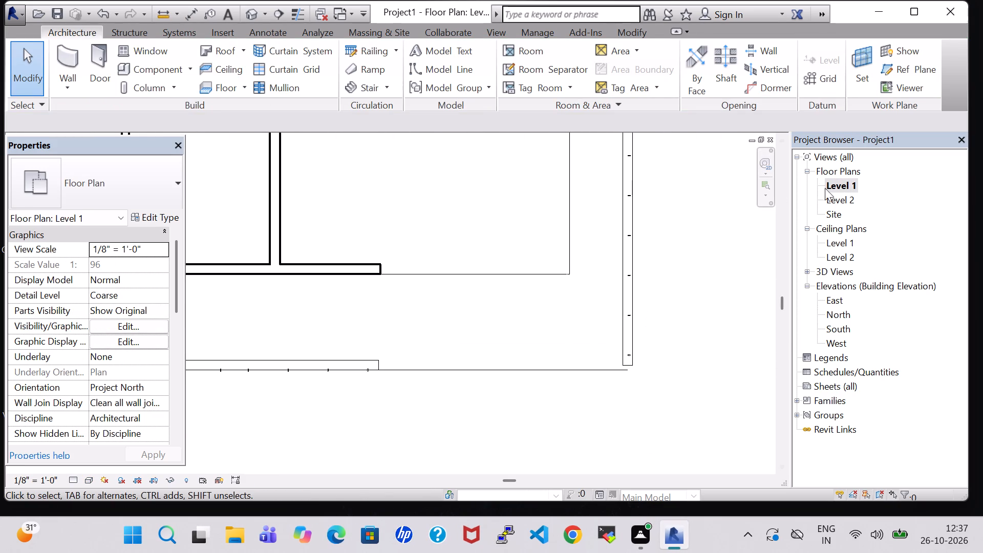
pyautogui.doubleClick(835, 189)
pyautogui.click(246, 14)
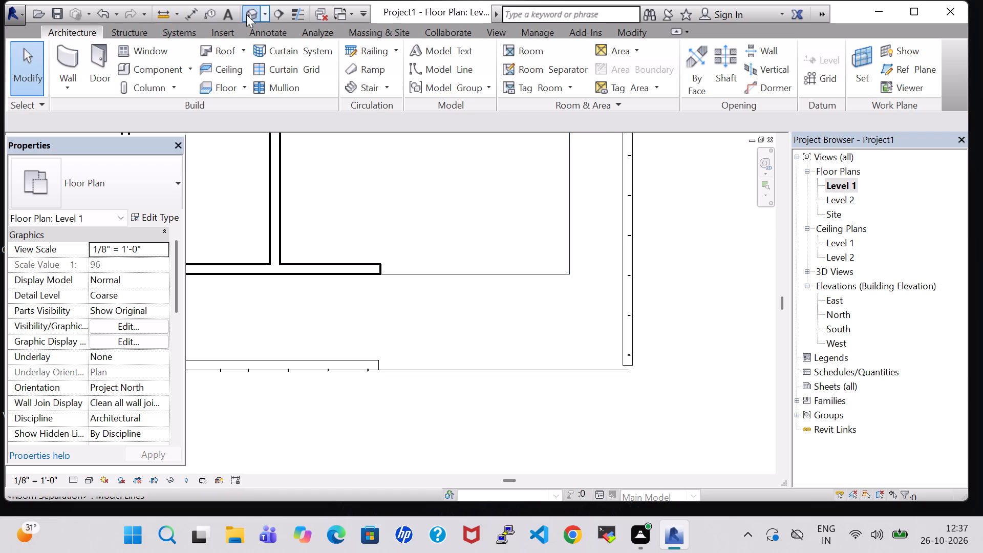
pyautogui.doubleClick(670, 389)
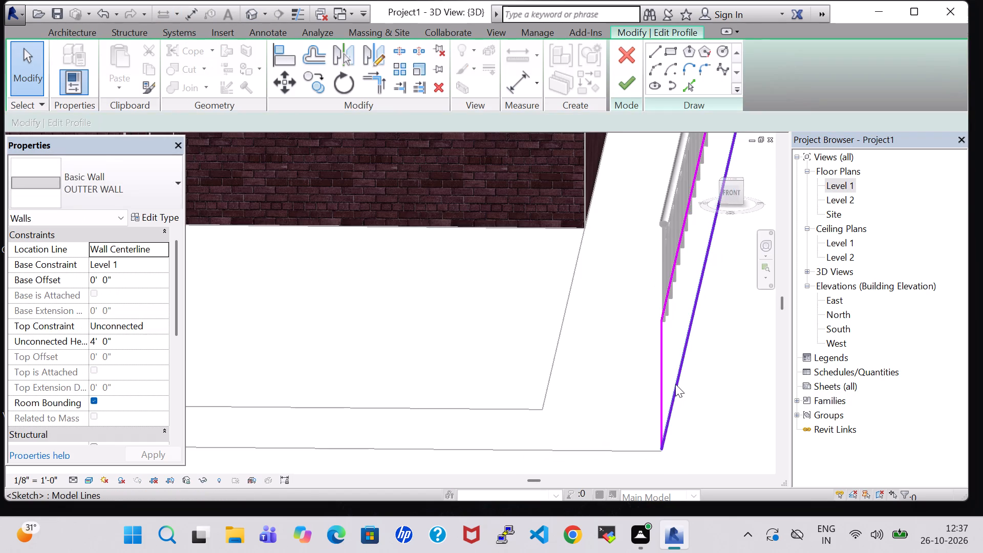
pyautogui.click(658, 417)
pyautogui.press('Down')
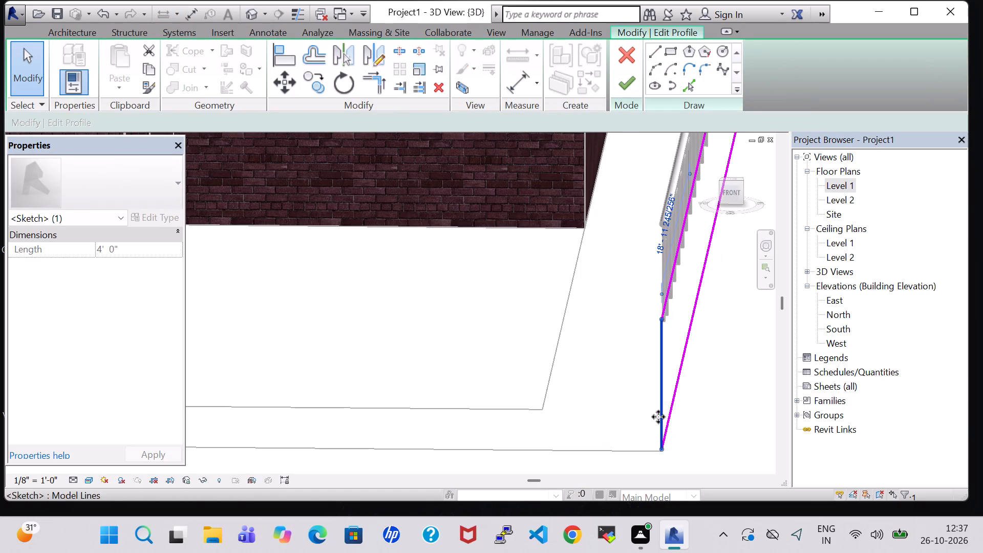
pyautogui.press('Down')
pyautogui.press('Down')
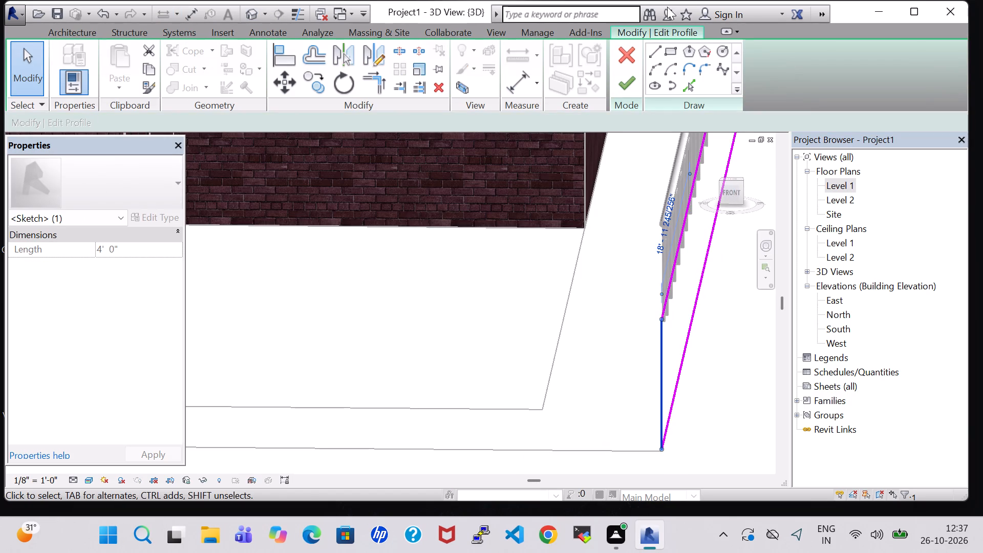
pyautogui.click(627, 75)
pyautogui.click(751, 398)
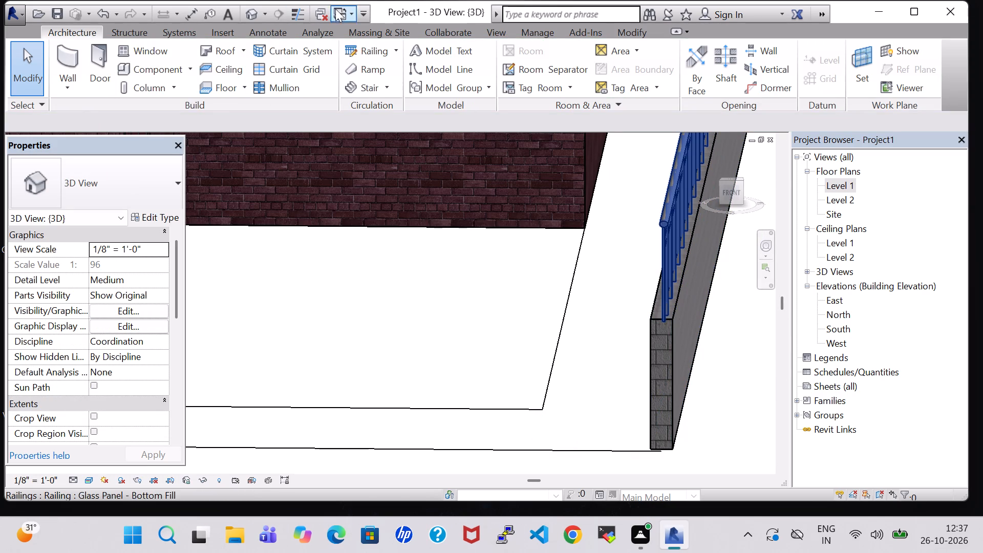
# In the Level 1 plan, extend the east boundary wall's south end about 4 inches to meet the south boundary line.
pyautogui.doubleClick(848, 185)
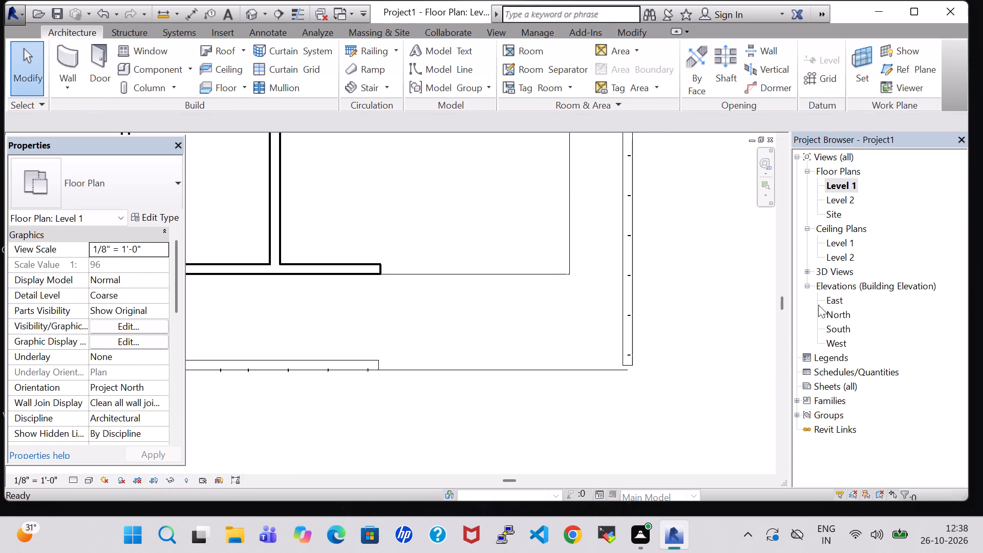
pyautogui.scroll(4, 672, 402)
pyautogui.click(595, 337)
pyautogui.click(608, 337)
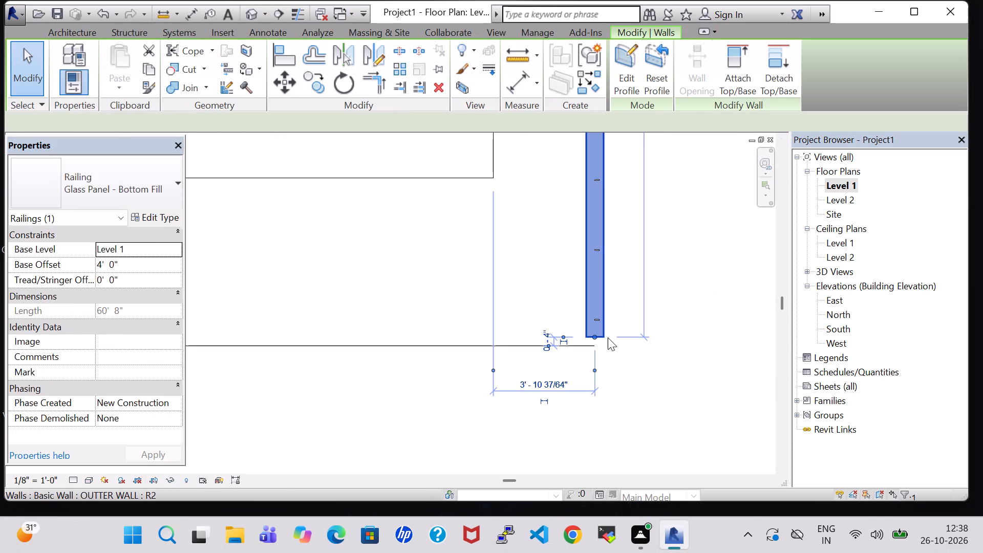
pyautogui.click(673, 309)
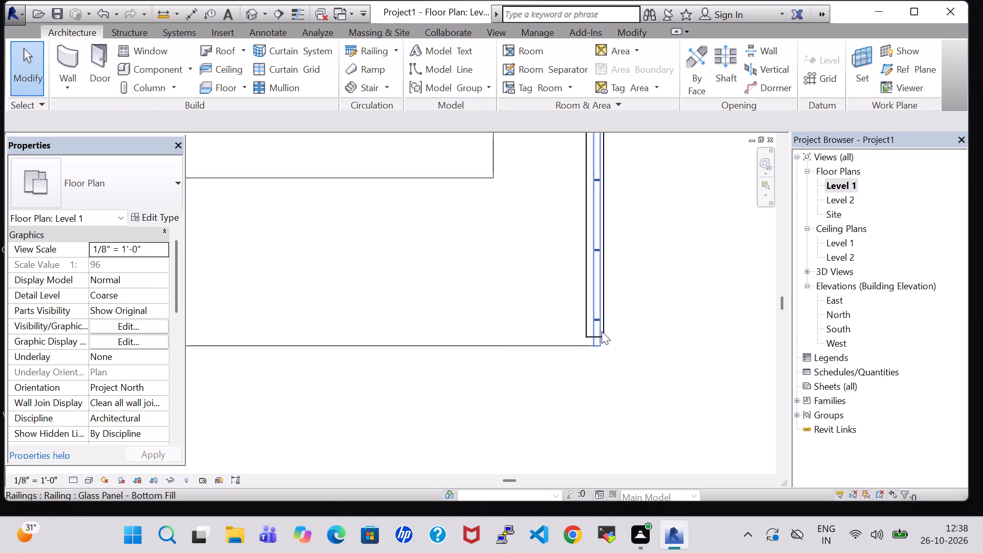
pyautogui.doubleClick(587, 332)
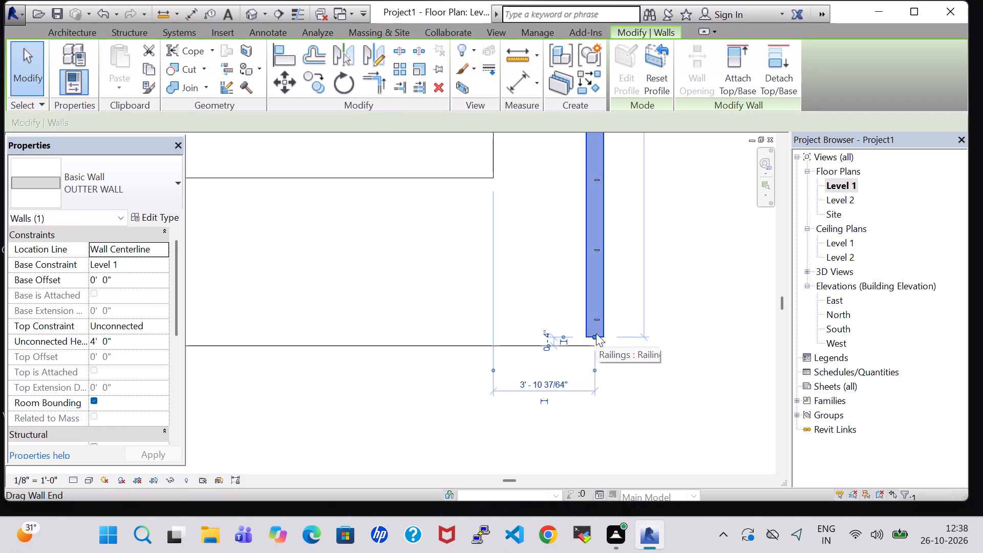
pyautogui.moveTo(596, 336); pyautogui.dragTo(596, 342)
pyautogui.click(629, 341)
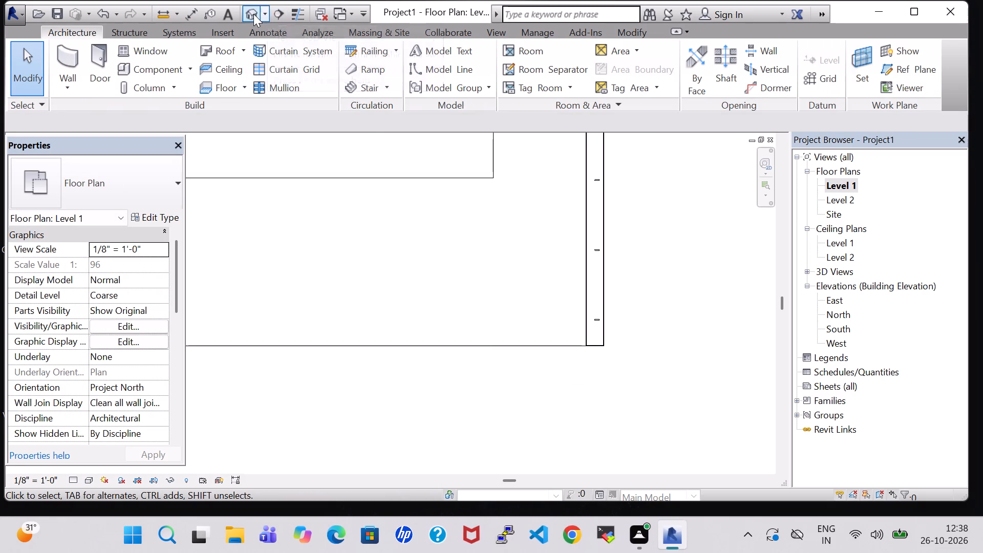
# Examine the railed boundary walls and their corners from all sides in 3D.
pyautogui.click(253, 14)
pyautogui.scroll(-6, 681, 390)
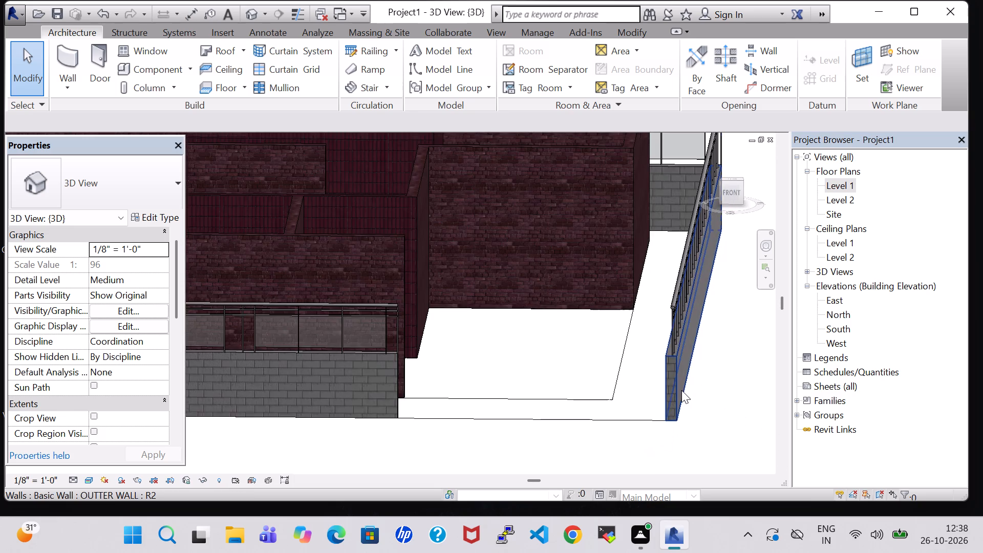
pyautogui.keyDown('shift'); pyautogui.moveTo(555, 430); pyautogui.dragTo(590, 417, button='middle'); pyautogui.keyUp('shift')
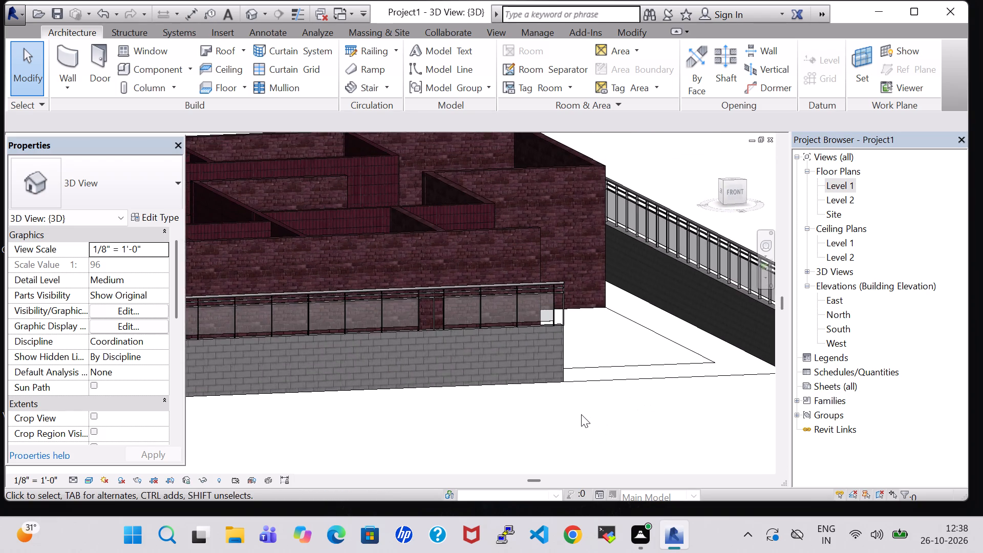
pyautogui.scroll(-4, 581, 414)
pyautogui.keyDown('shift'); pyautogui.moveTo(624, 421); pyautogui.dragTo(535, 434, button='middle'); pyautogui.keyUp('shift')
pyautogui.keyDown('shift'); pyautogui.moveTo(528, 434); pyautogui.dragTo(522, 435, button='middle'); pyautogui.keyUp('shift')
pyautogui.keyDown('shift'); pyautogui.moveTo(486, 440); pyautogui.dragTo(447, 443, button='middle'); pyautogui.keyUp('shift')
pyautogui.keyDown('shift'); pyautogui.moveTo(633, 442); pyautogui.dragTo(484, 446, button='middle'); pyautogui.keyUp('shift')
pyautogui.keyDown('shift'); pyautogui.moveTo(653, 399); pyautogui.dragTo(525, 428, button='middle'); pyautogui.keyUp('shift')
pyautogui.keyDown('shift'); pyautogui.moveTo(713, 396); pyautogui.dragTo(700, 398, button='middle'); pyautogui.keyUp('shift')
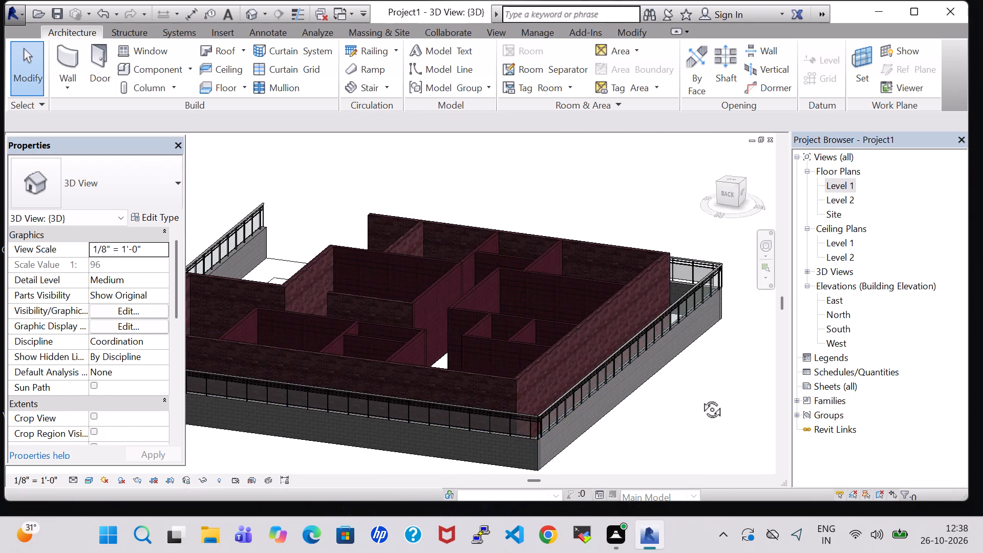
pyautogui.keyDown('shift'); pyautogui.moveTo(700, 398); pyautogui.dragTo(475, 441, button='middle'); pyautogui.keyUp('shift')
pyautogui.keyDown('shift'); pyautogui.moveTo(675, 437); pyautogui.dragTo(608, 374, button='middle'); pyautogui.keyUp('shift')
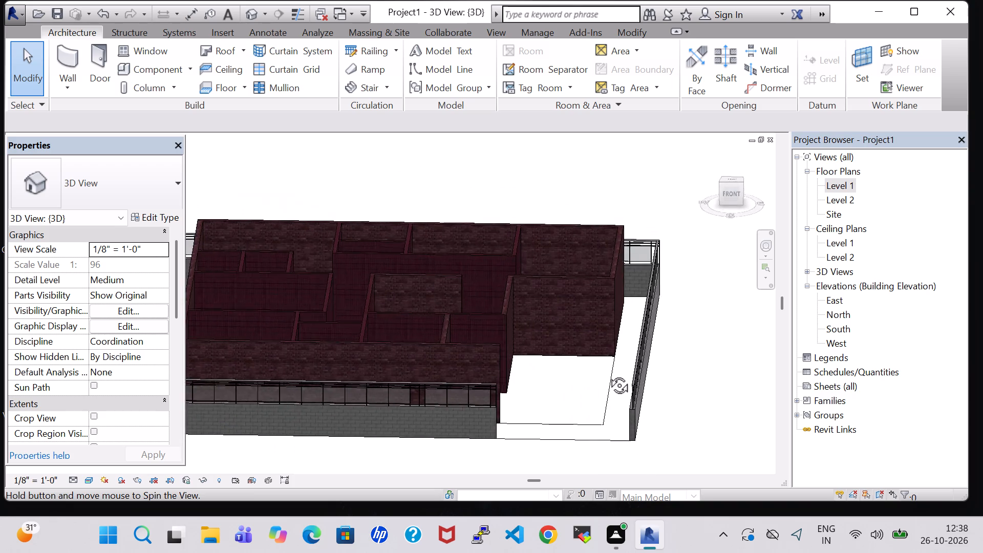
pyautogui.keyDown('shift'); pyautogui.moveTo(608, 374); pyautogui.dragTo(614, 386, button='middle'); pyautogui.keyUp('shift')
# Change the short free-ended Generic - 8" wall in the middle of the building to the INNER WALL type.
pyautogui.moveTo(717, 313); pyautogui.dragTo(725, 411, button='middle')
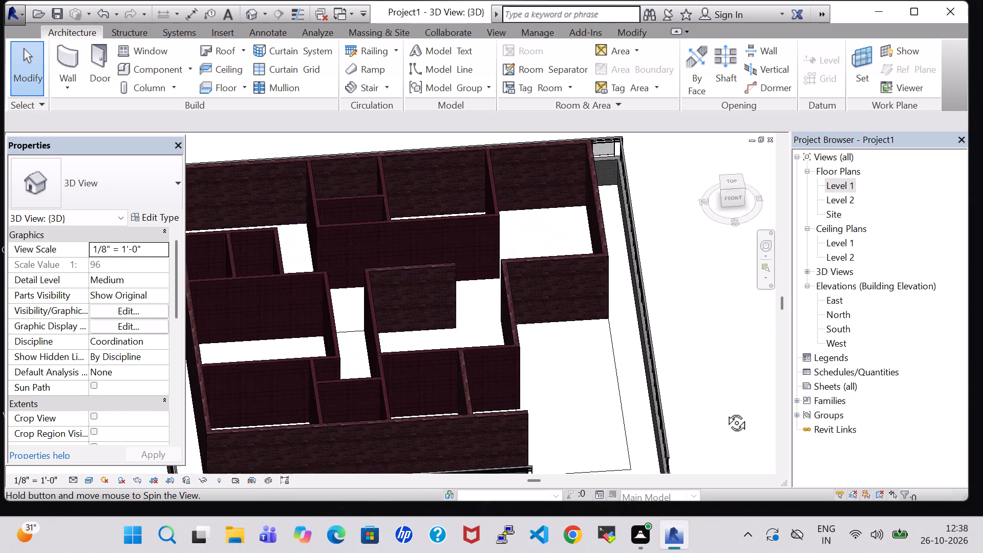
pyautogui.moveTo(725, 411); pyautogui.dragTo(724, 411, button='middle')
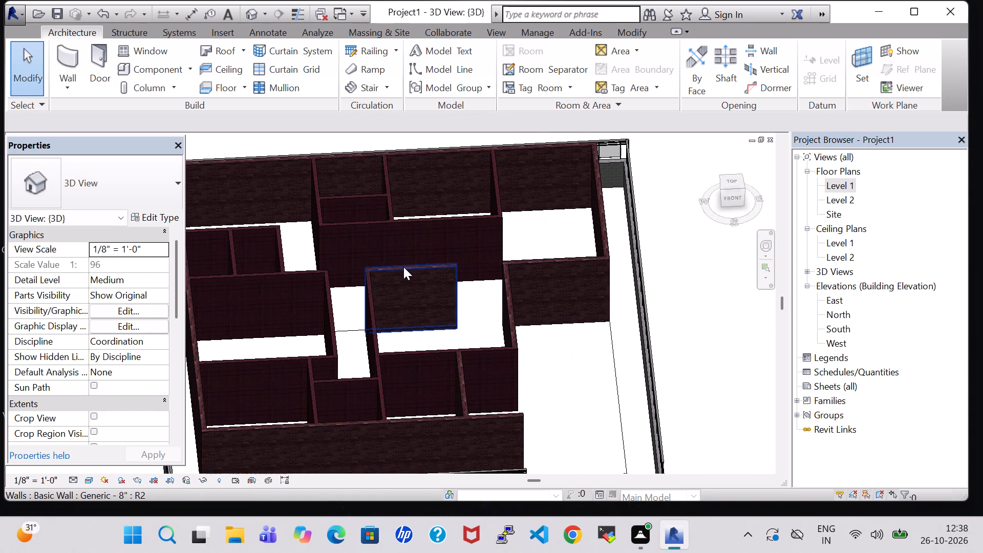
pyautogui.click(403, 267)
pyautogui.click(75, 174)
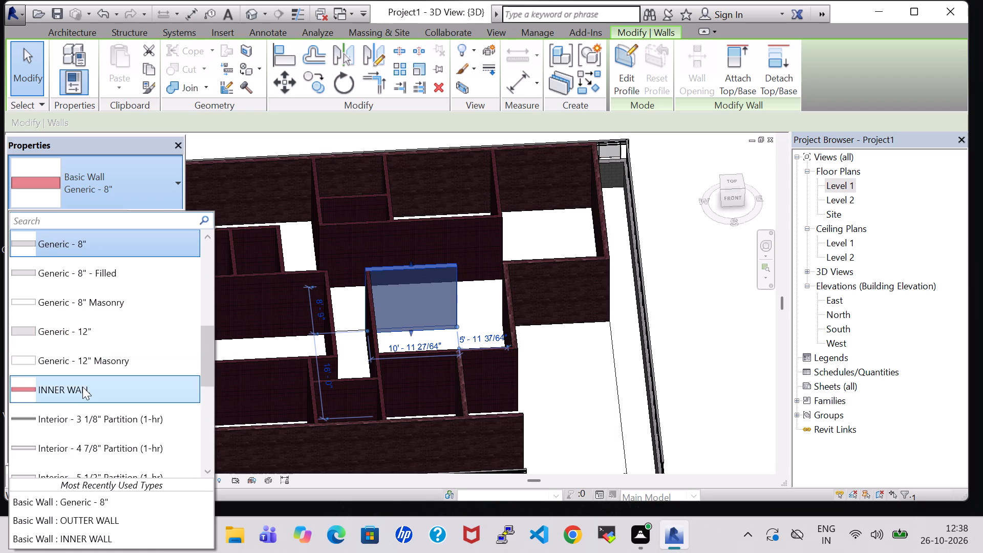
pyautogui.click(82, 388)
pyautogui.click(689, 360)
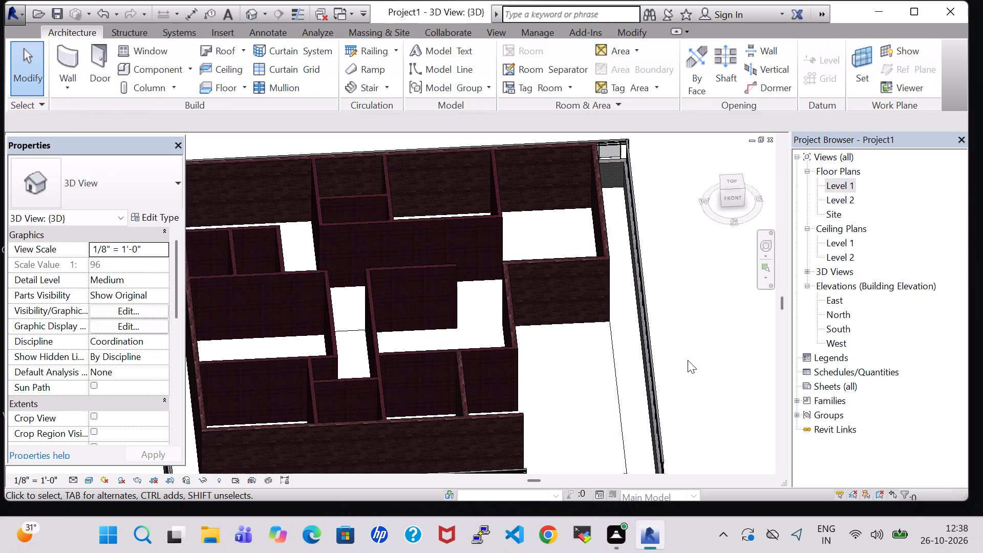
# Examine the interior partitions and exterior walls in 3D for consistent wall types.
pyautogui.keyDown('shift'); pyautogui.moveTo(688, 360); pyautogui.dragTo(666, 301, button='middle'); pyautogui.keyUp('shift')
pyautogui.keyDown('shift'); pyautogui.moveTo(678, 396); pyautogui.dragTo(647, 386, button='middle'); pyautogui.keyUp('shift')
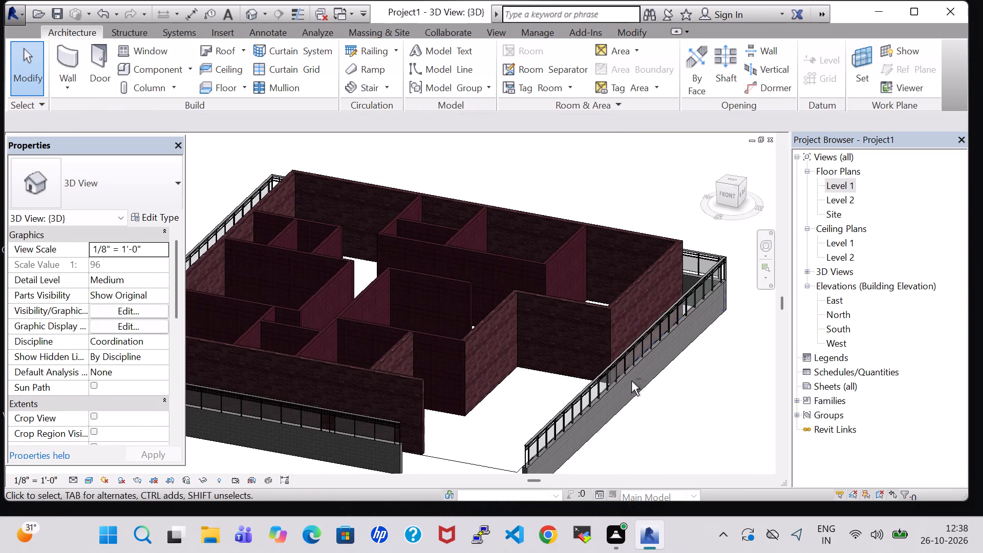
pyautogui.keyDown('shift'); pyautogui.moveTo(710, 397); pyautogui.dragTo(699, 459, button='middle'); pyautogui.keyUp('shift')
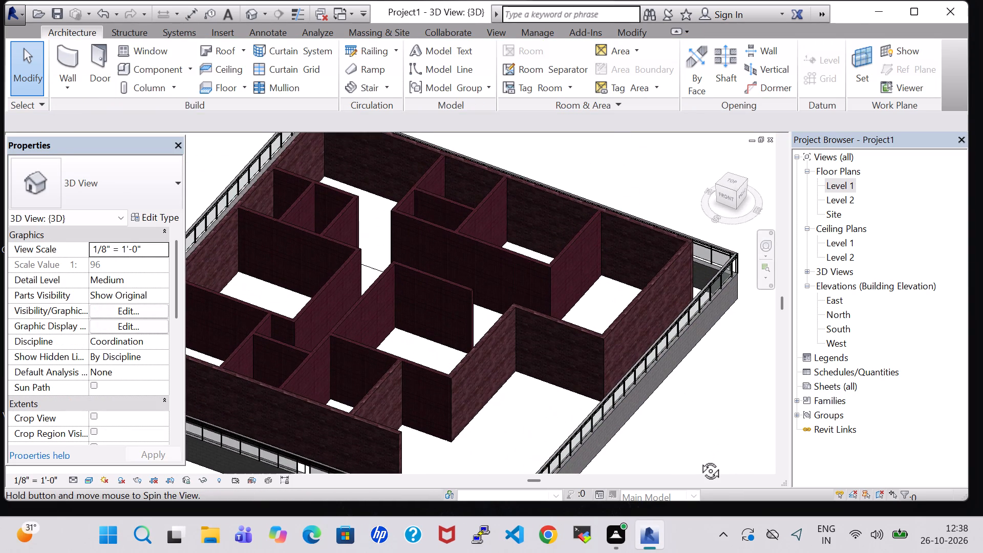
pyautogui.keyDown('shift'); pyautogui.moveTo(699, 459); pyautogui.dragTo(731, 427, button='middle'); pyautogui.keyUp('shift')
pyautogui.keyDown('shift'); pyautogui.moveTo(731, 427); pyautogui.dragTo(731, 420, button='middle'); pyautogui.keyUp('shift')
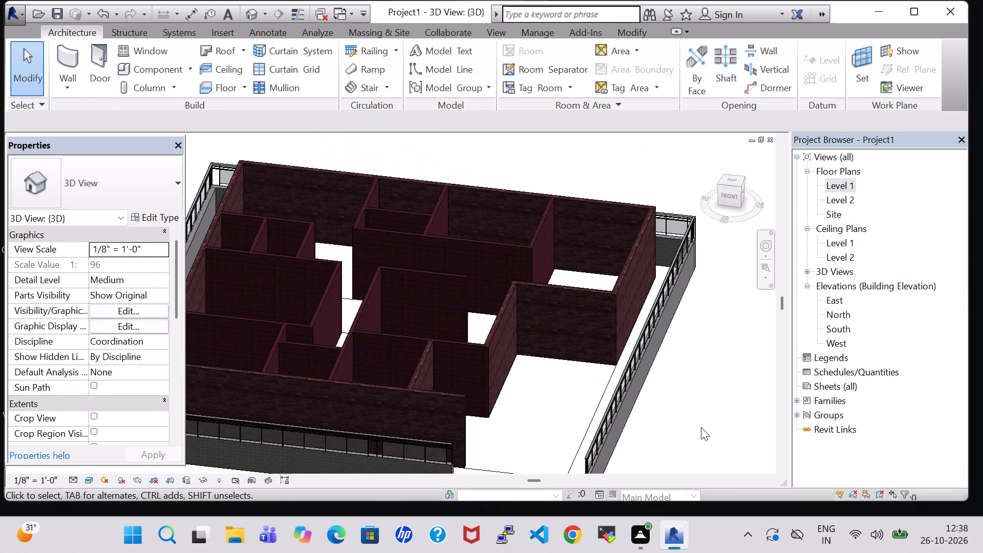
pyautogui.moveTo(701, 427); pyautogui.dragTo(707, 394, button='middle')
pyautogui.keyDown('shift'); pyautogui.moveTo(707, 394); pyautogui.dragTo(721, 375, button='middle'); pyautogui.keyUp('shift')
pyautogui.keyDown('shift'); pyautogui.middleClick(721, 375); pyautogui.keyUp('shift')
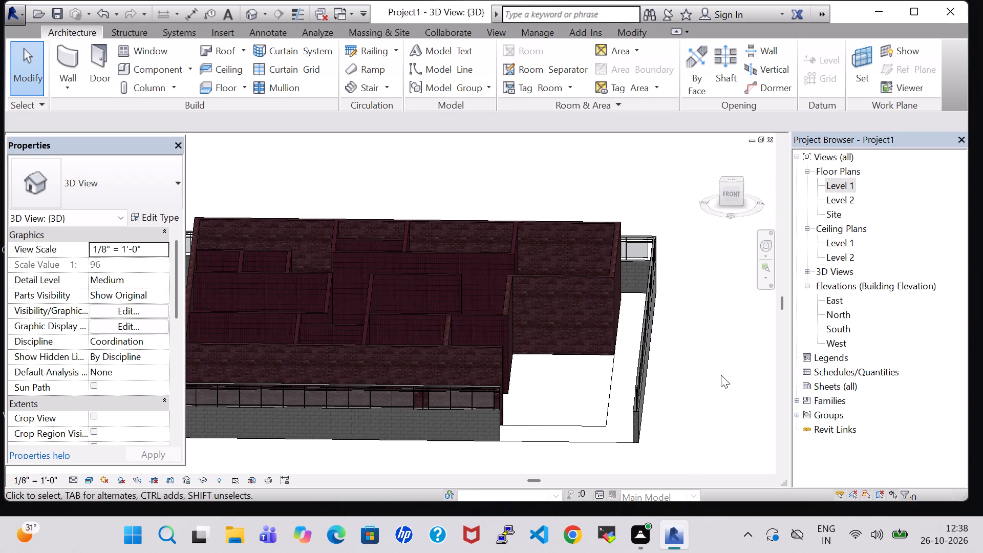
pyautogui.scroll(-1, 718, 375)
# Open the Level 1 floor plan and examine the complete room layout within the boundary.
pyautogui.click(839, 195)
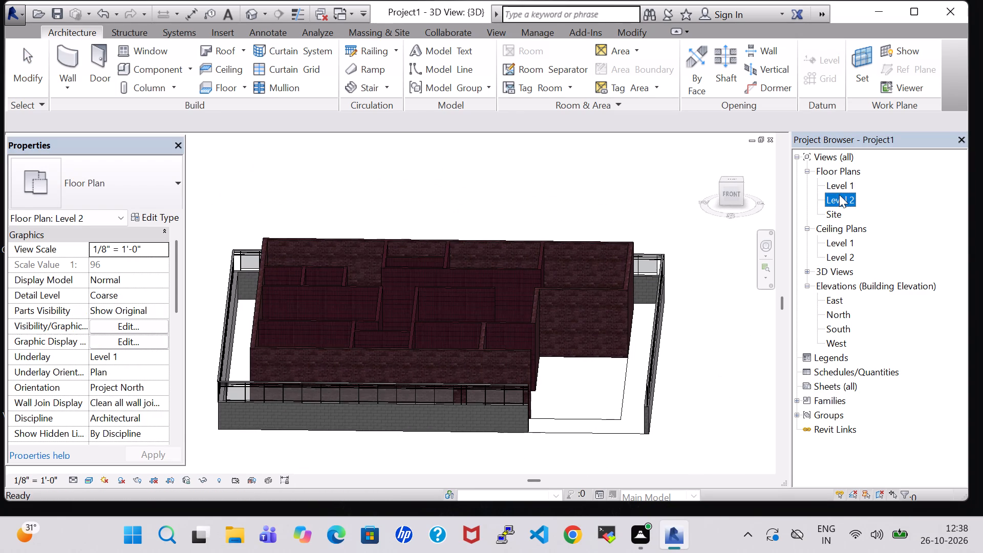
pyautogui.doubleClick(839, 188)
pyautogui.scroll(-9, 584, 226)
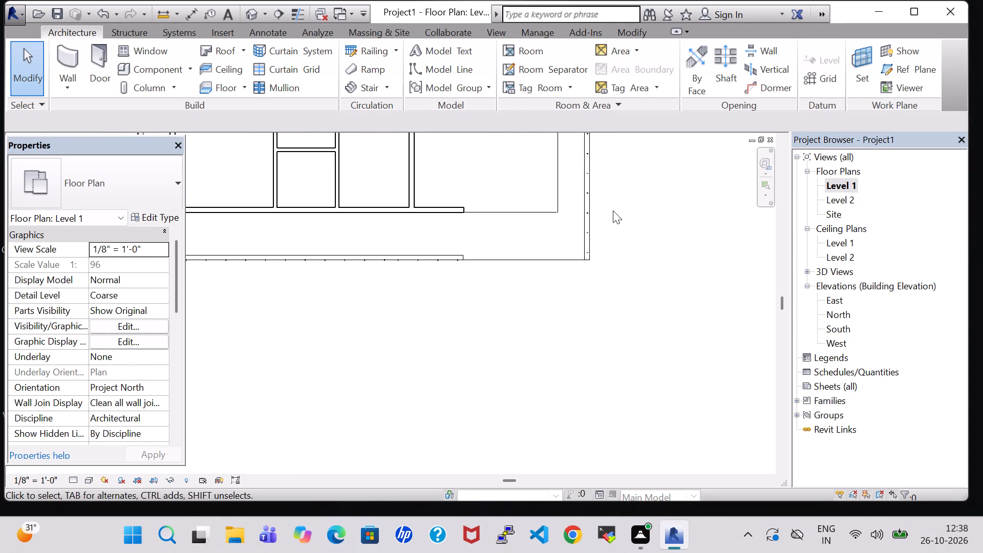
pyautogui.moveTo(631, 200); pyautogui.dragTo(695, 300, button='middle')
pyautogui.middleClick(700, 313)
pyautogui.scroll(-3, 701, 317)
pyautogui.moveTo(695, 260); pyautogui.dragTo(633, 400, button='middle')
pyautogui.scroll(-1, 633, 400)
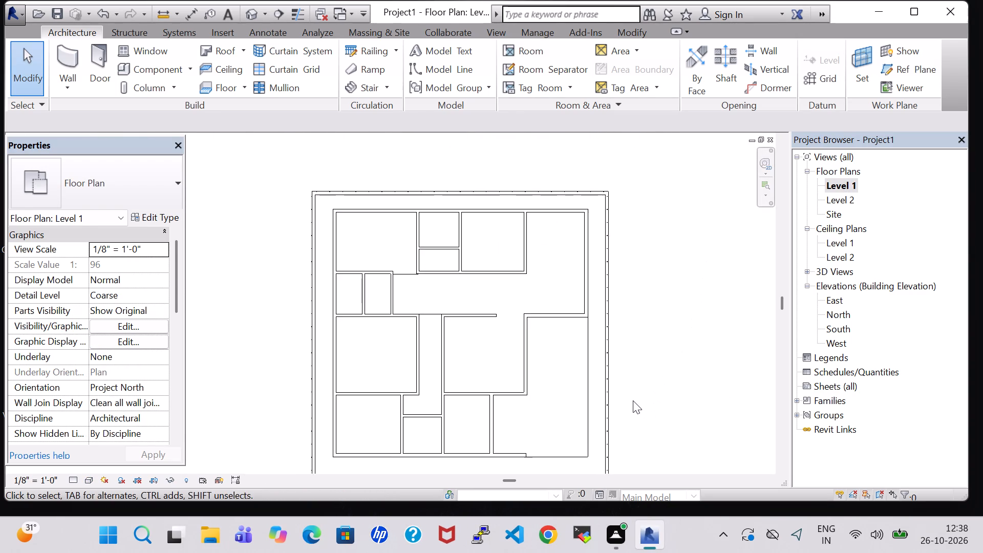
pyautogui.moveTo(642, 381); pyautogui.dragTo(633, 342, button='middle')
pyautogui.scroll(1, 633, 342)
pyautogui.moveTo(633, 342); pyautogui.dragTo(643, 342, button='middle')
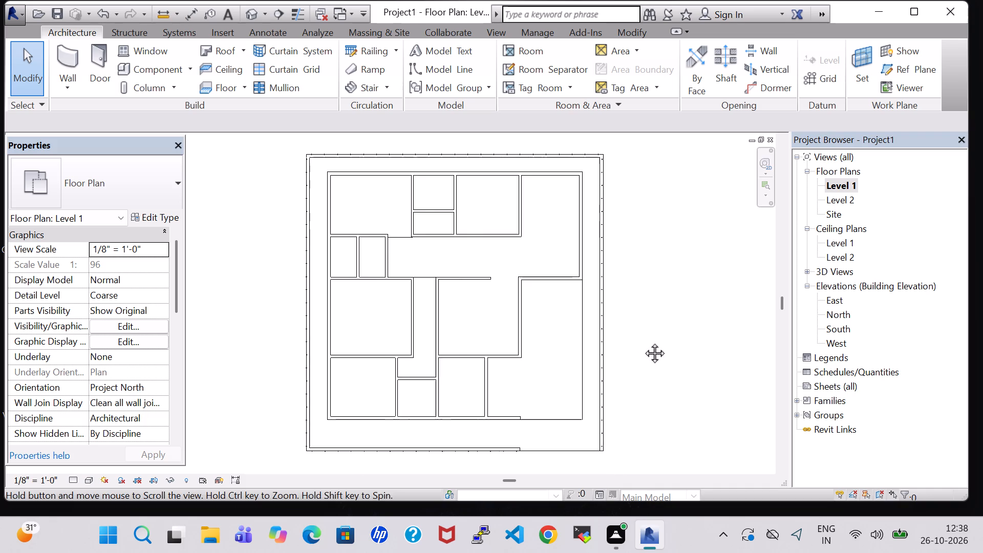
pyautogui.moveTo(643, 342); pyautogui.dragTo(654, 341, button='middle')
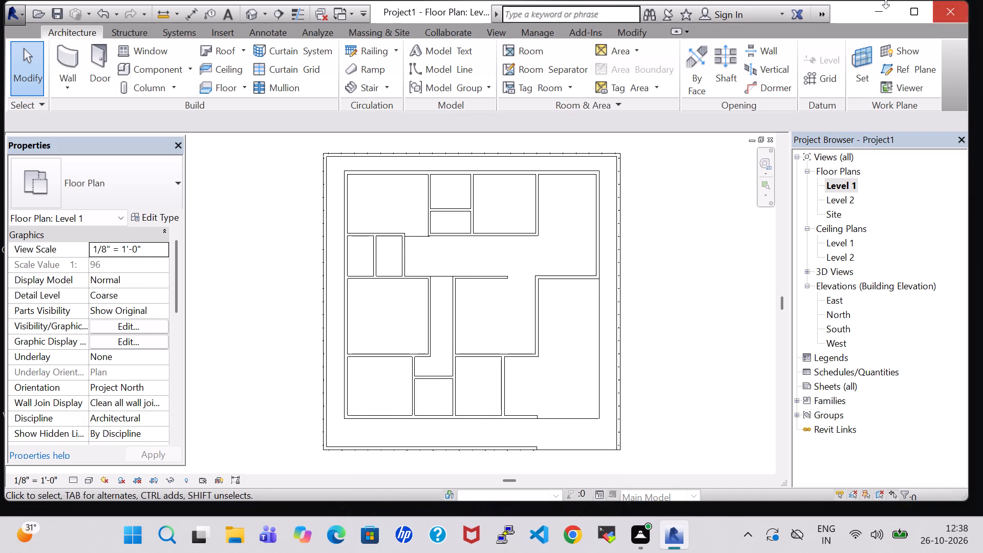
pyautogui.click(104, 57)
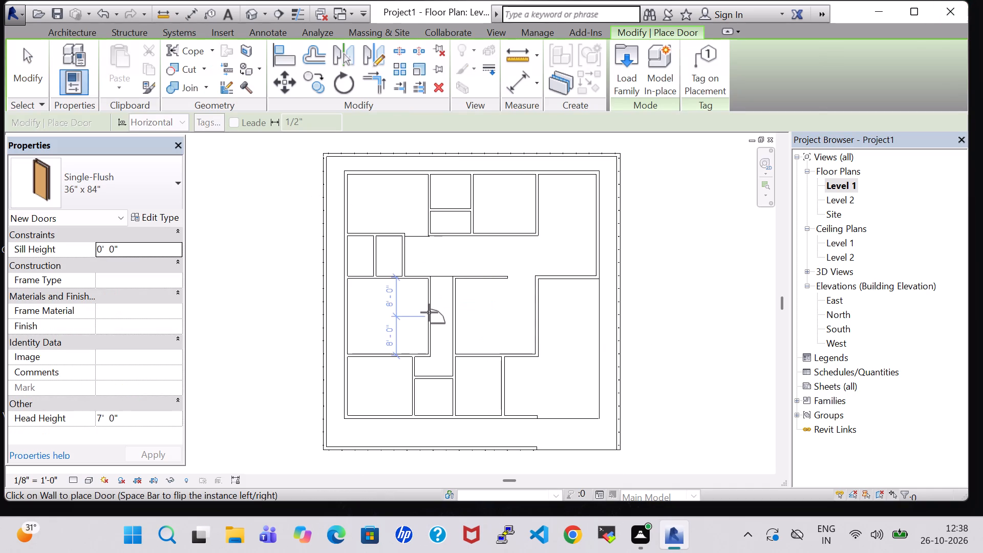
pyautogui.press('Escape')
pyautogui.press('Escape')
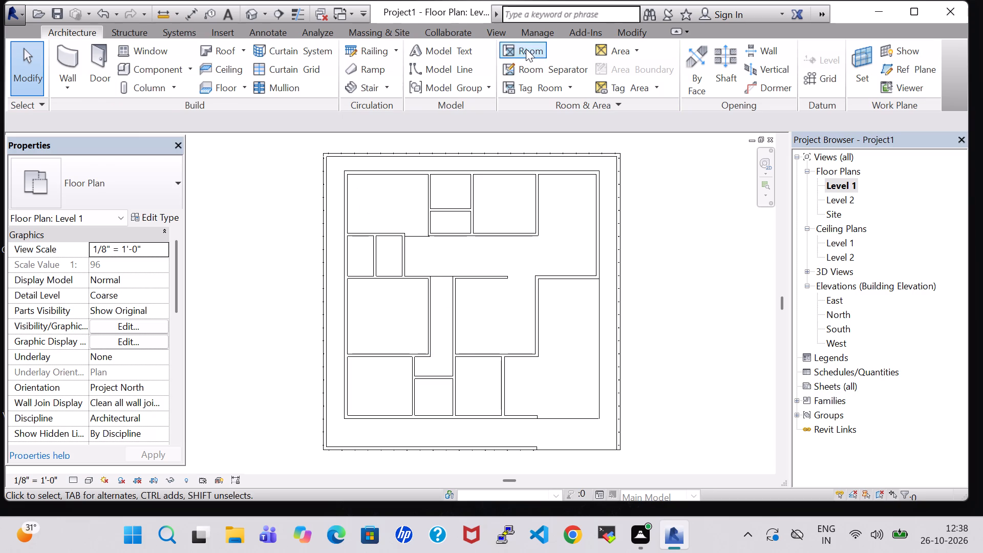
# Place a tagged room in the large enclosed space at the northwest corner of the Level 1 plan.
pyautogui.click(525, 49)
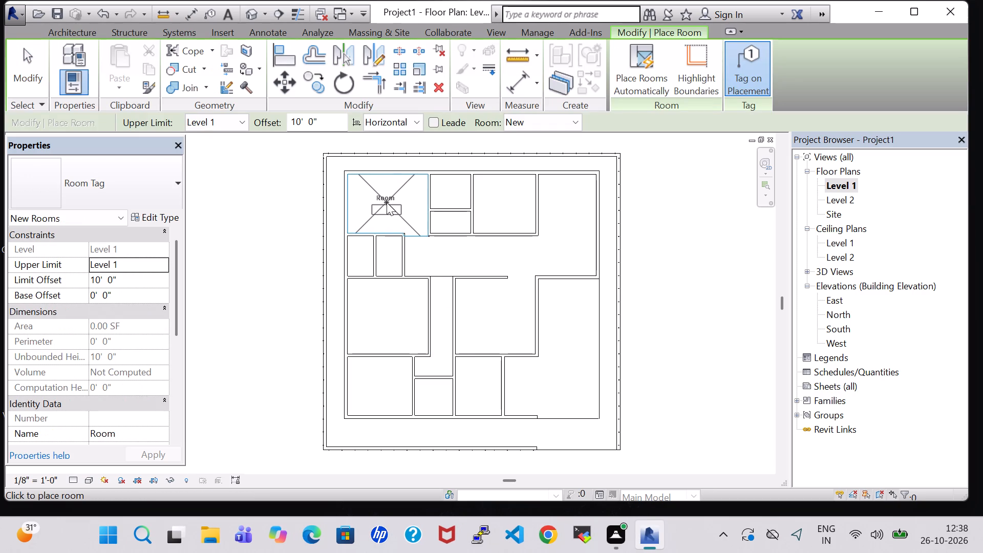
pyautogui.click(386, 200)
# Turn off Show Room Number in the Room Tag type and apply the change.
pyautogui.click(157, 221)
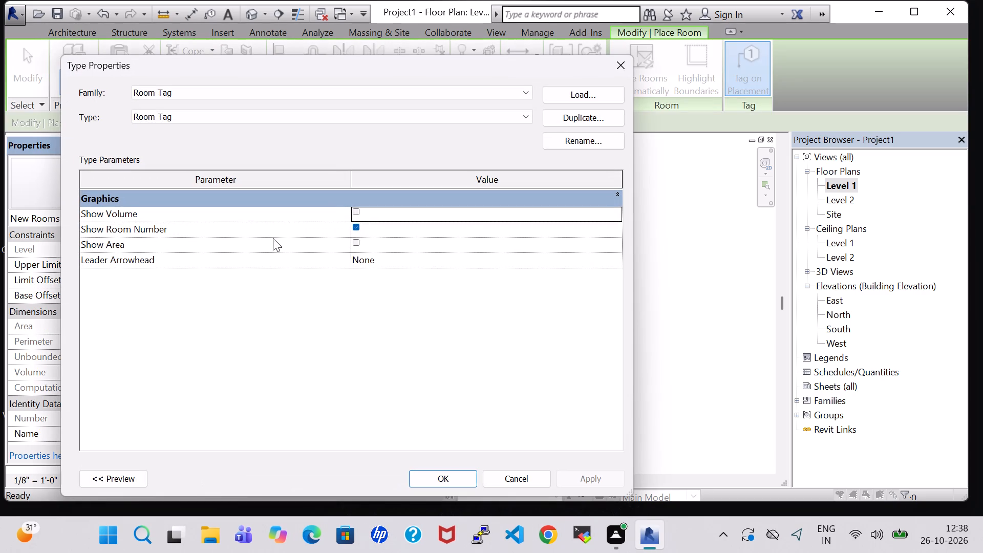
pyautogui.click(353, 225)
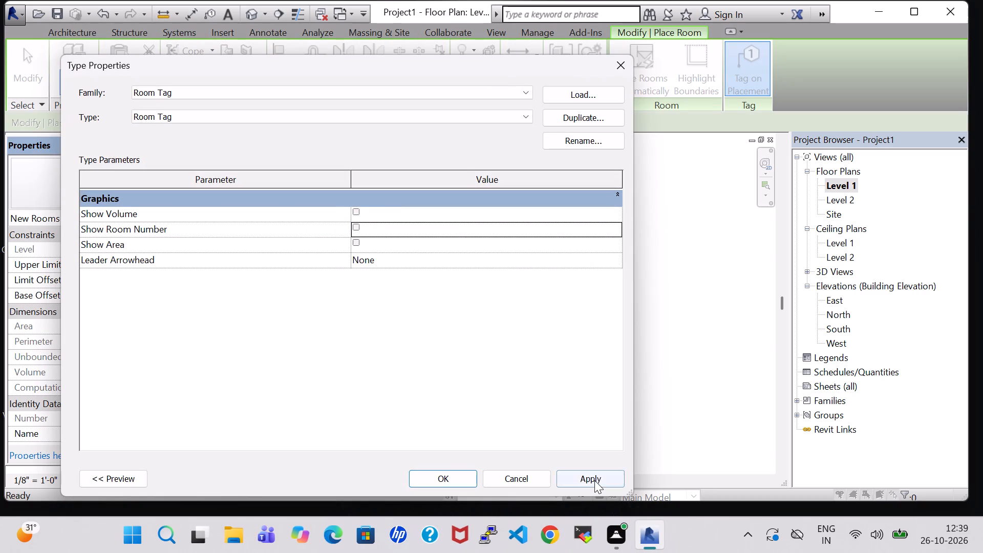
pyautogui.click(594, 480)
pyautogui.click(449, 470)
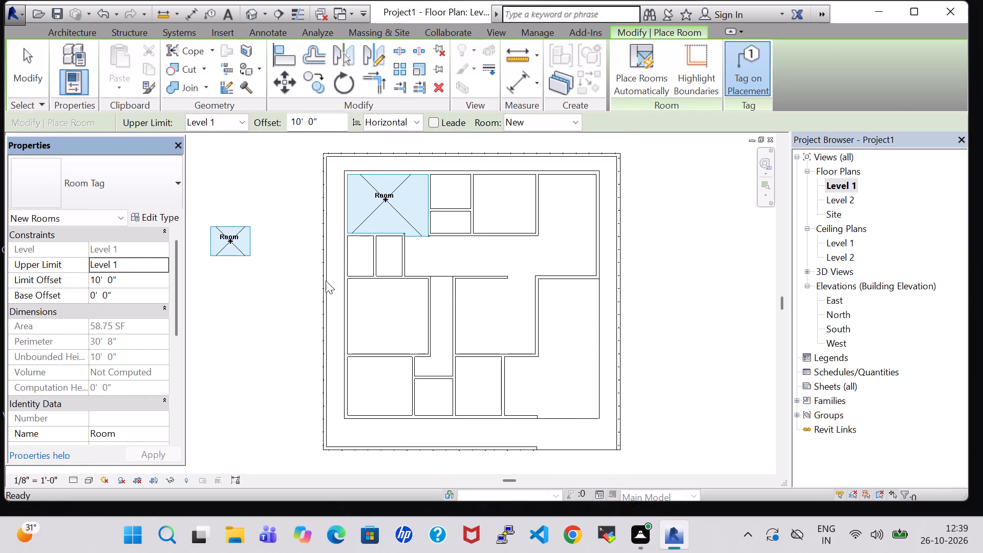
# Place tagged rooms in the two stacked small spaces, the adjoining north room, the northeast open area and the central hall.
pyautogui.press('Escape')
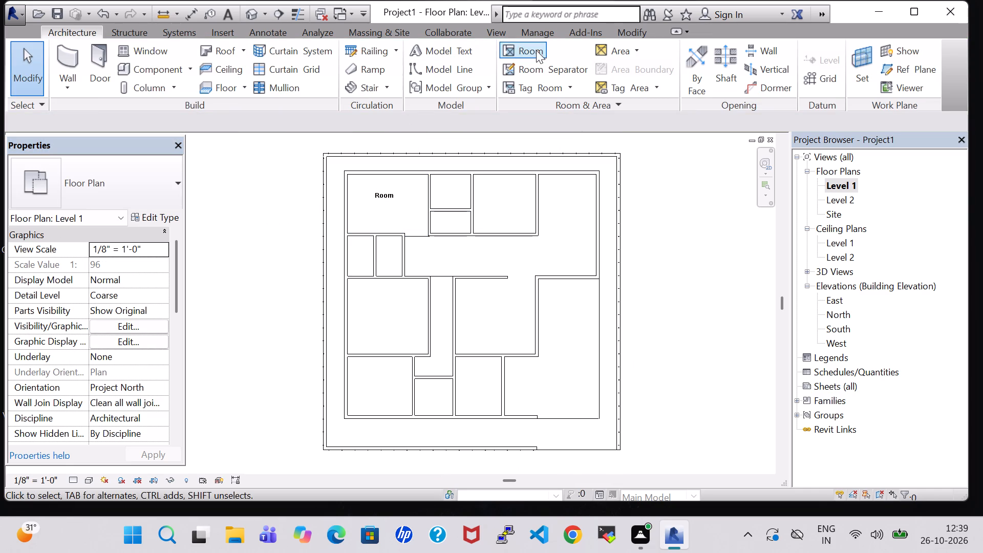
pyautogui.click(538, 50)
pyautogui.scroll(4, 476, 185)
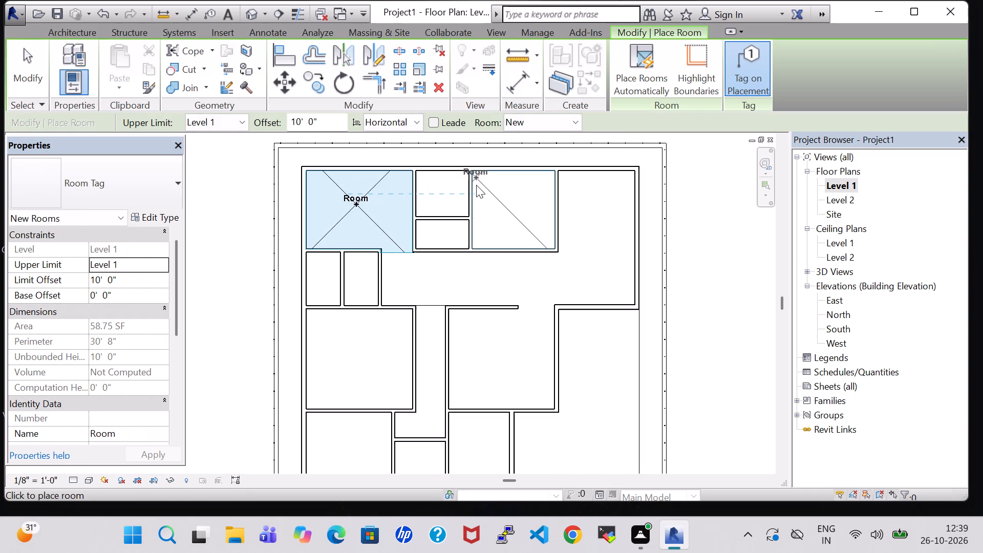
pyautogui.click(425, 198)
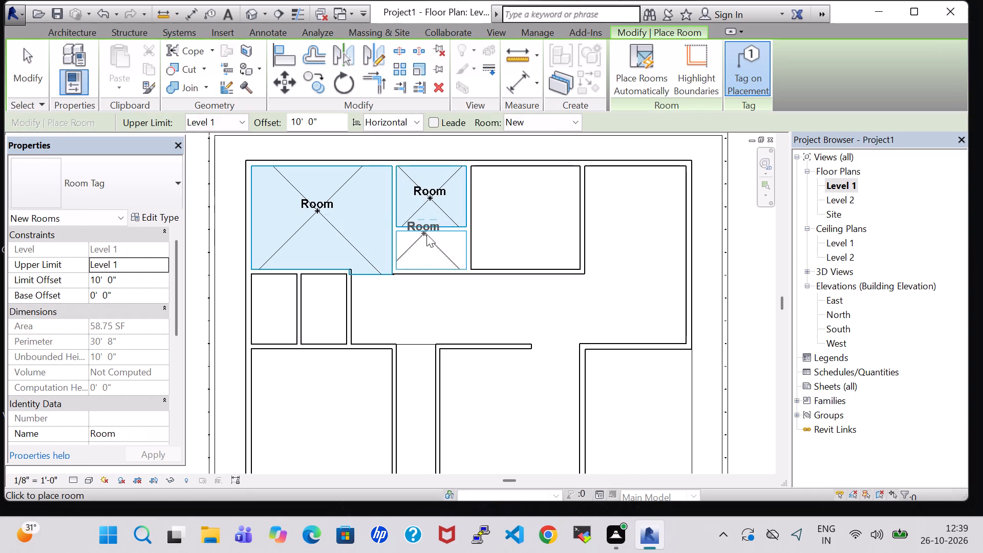
pyautogui.click(428, 254)
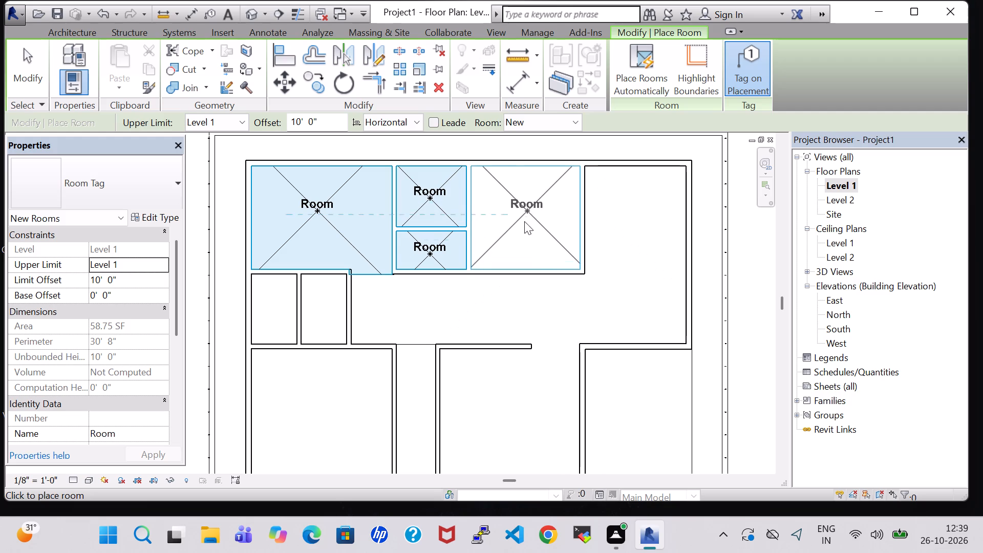
pyautogui.click(522, 224)
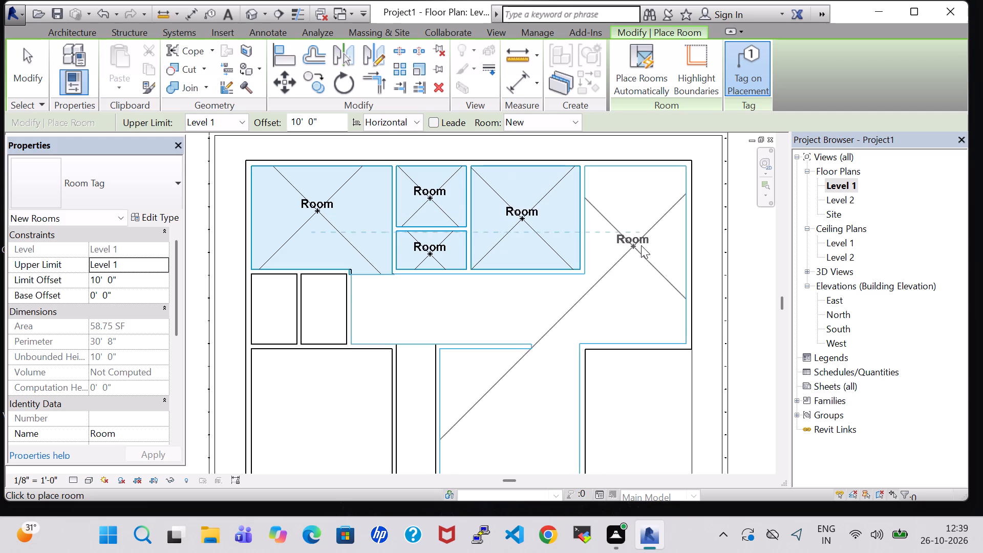
pyautogui.click(631, 274)
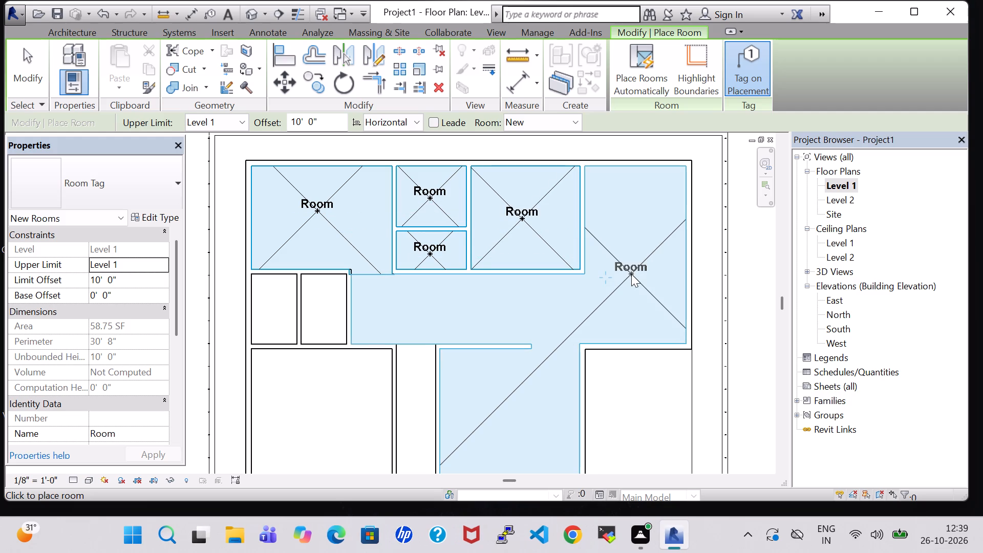
pyautogui.click(459, 311)
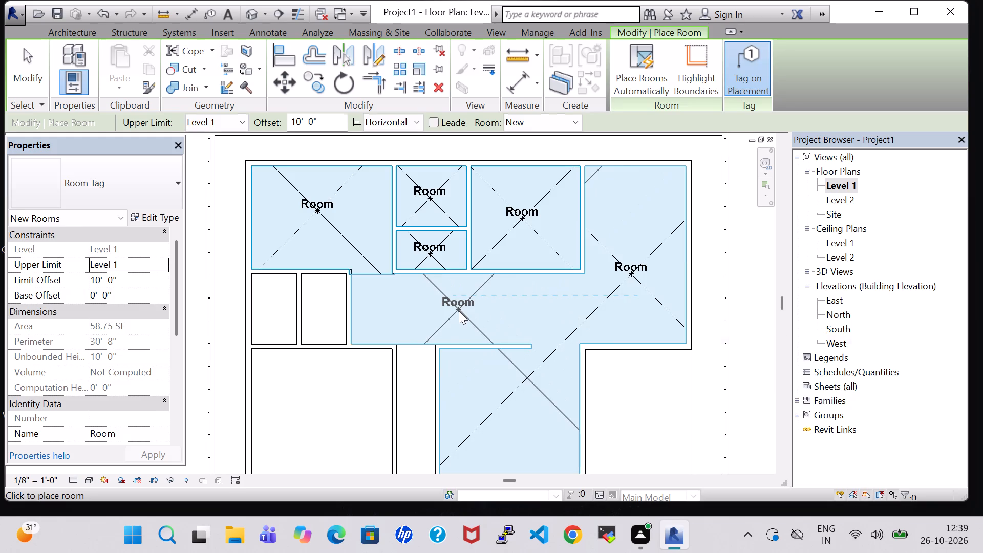
pyautogui.click(854, 483)
# Place tagged rooms in the two small west spaces, the large room south of them, and the central open space.
pyautogui.scroll(1, 424, 347)
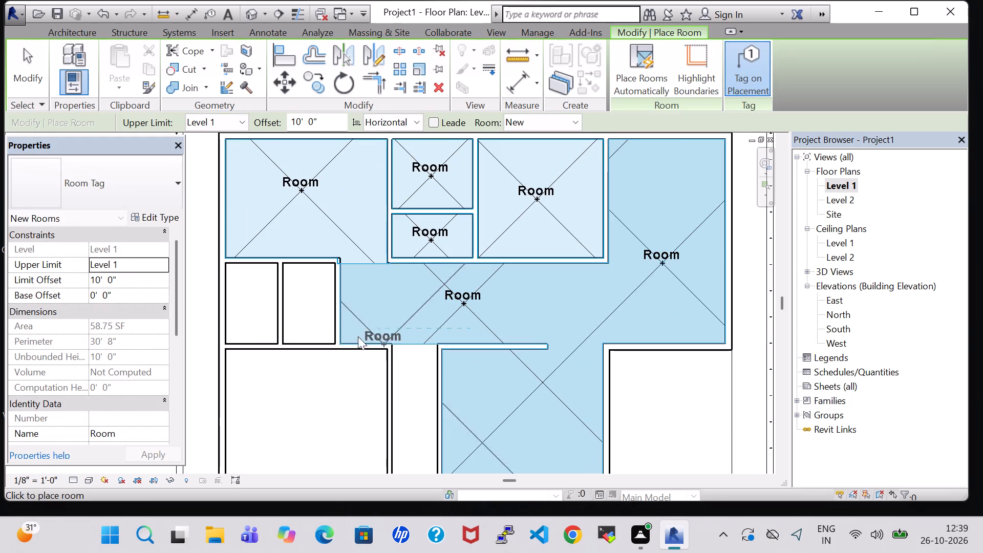
pyautogui.click(310, 311)
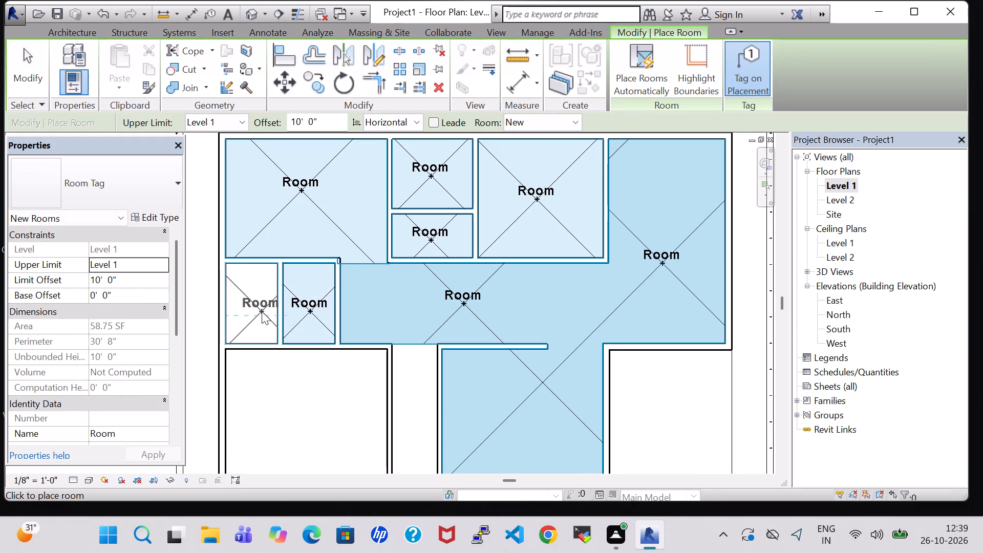
pyautogui.click(256, 311)
pyautogui.moveTo(297, 399); pyautogui.dragTo(316, 309, button='middle')
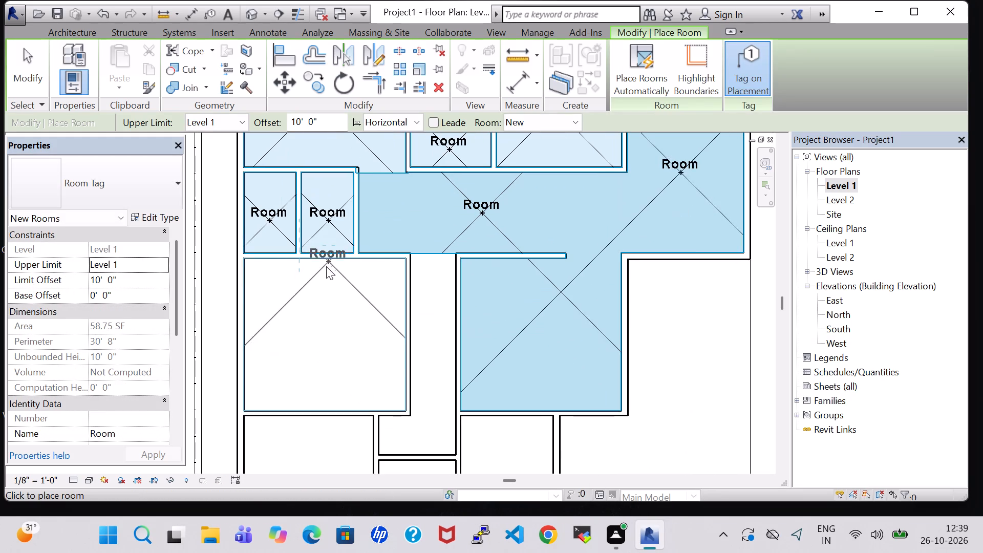
pyautogui.click(317, 334)
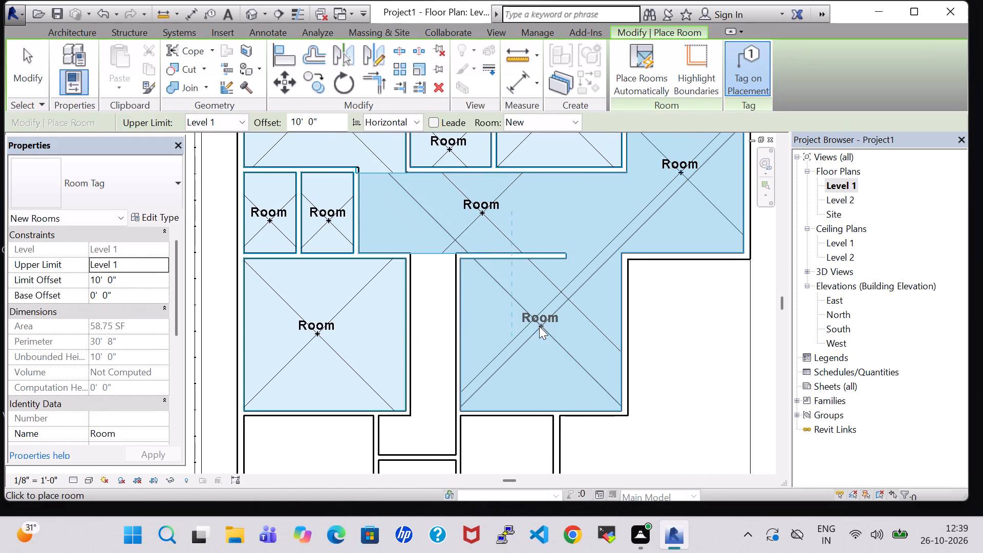
pyautogui.click(541, 328)
pyautogui.click(845, 478)
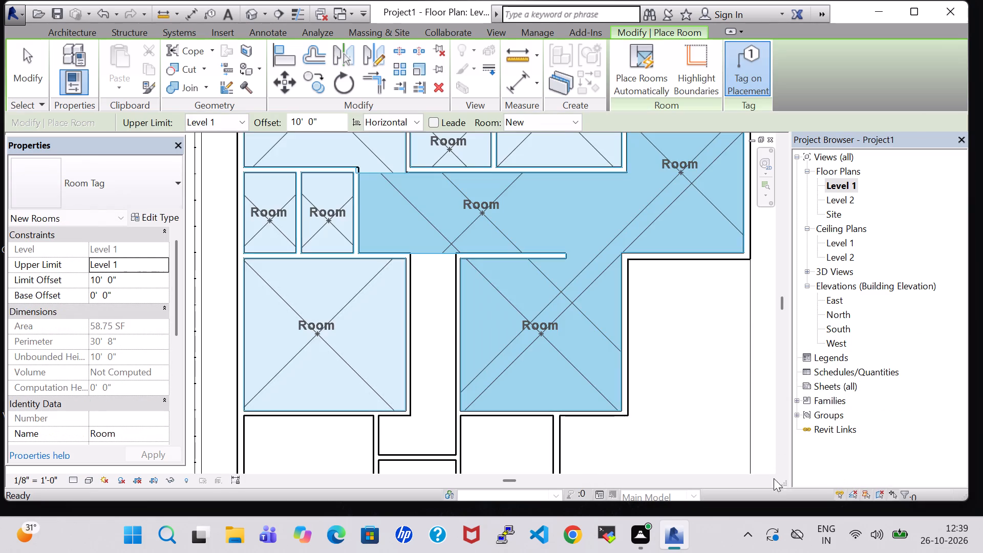
# Place tagged rooms in the three enclosed spaces along the south wall and the large southeast area, and finish room placement.
pyautogui.scroll(-2, 502, 442)
pyautogui.moveTo(465, 410); pyautogui.dragTo(478, 309, button='middle')
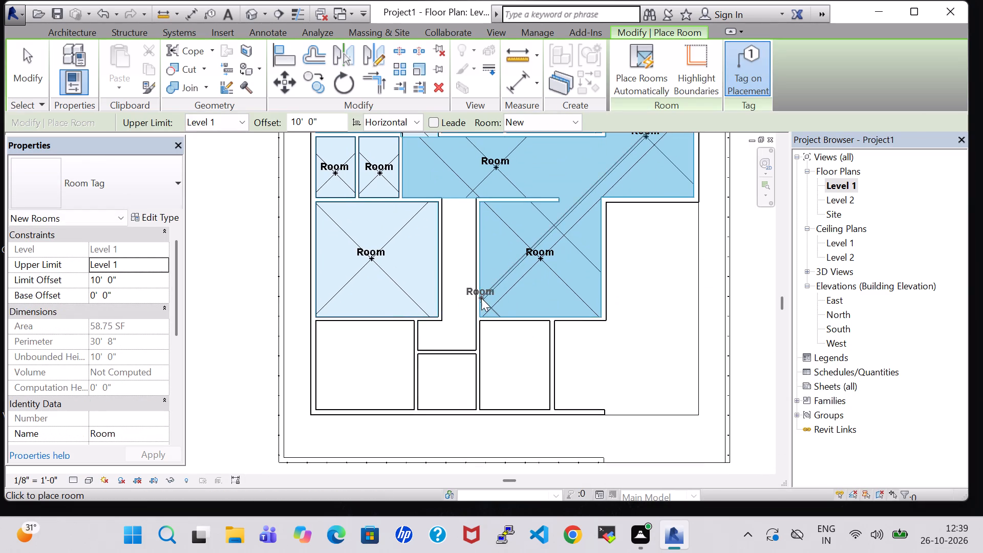
pyautogui.click(361, 367)
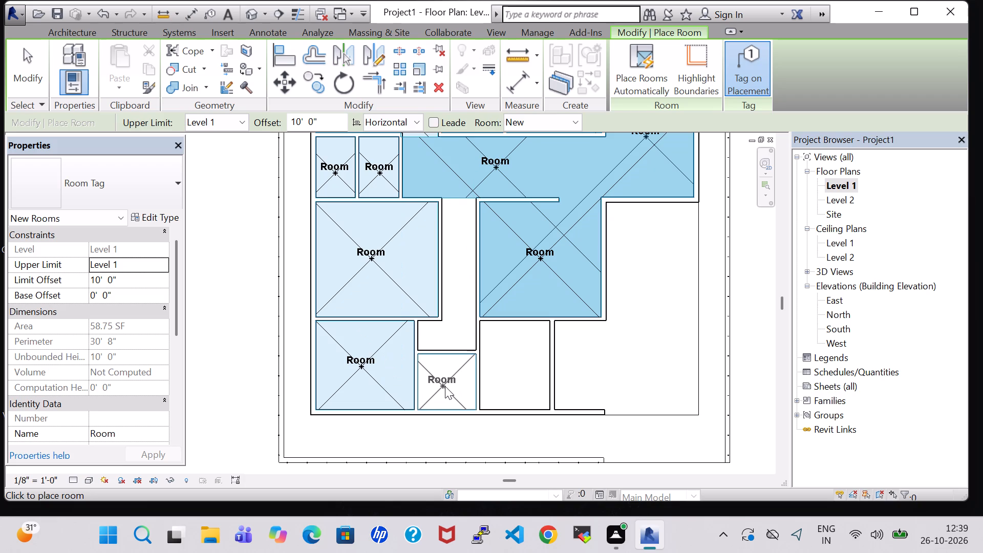
pyautogui.click(445, 386)
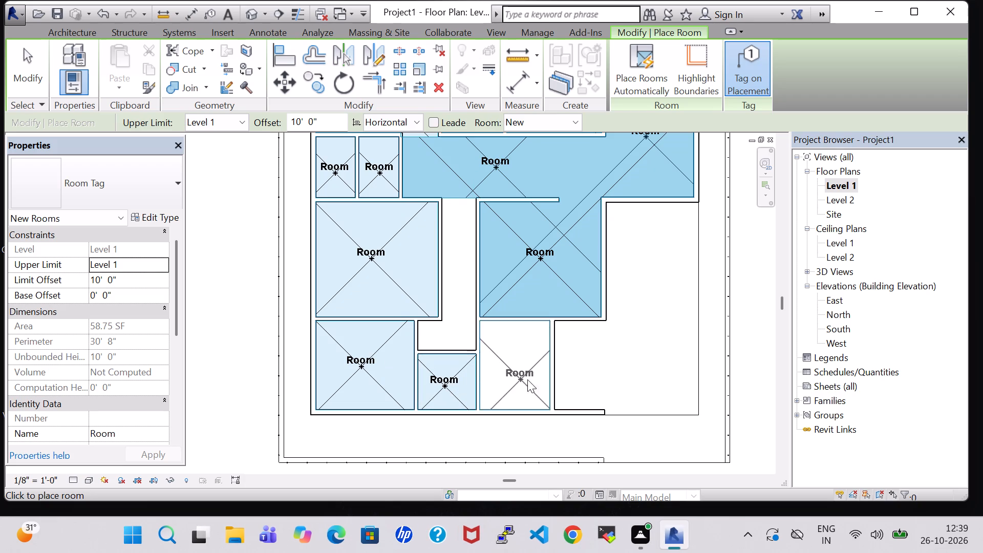
pyautogui.click(516, 363)
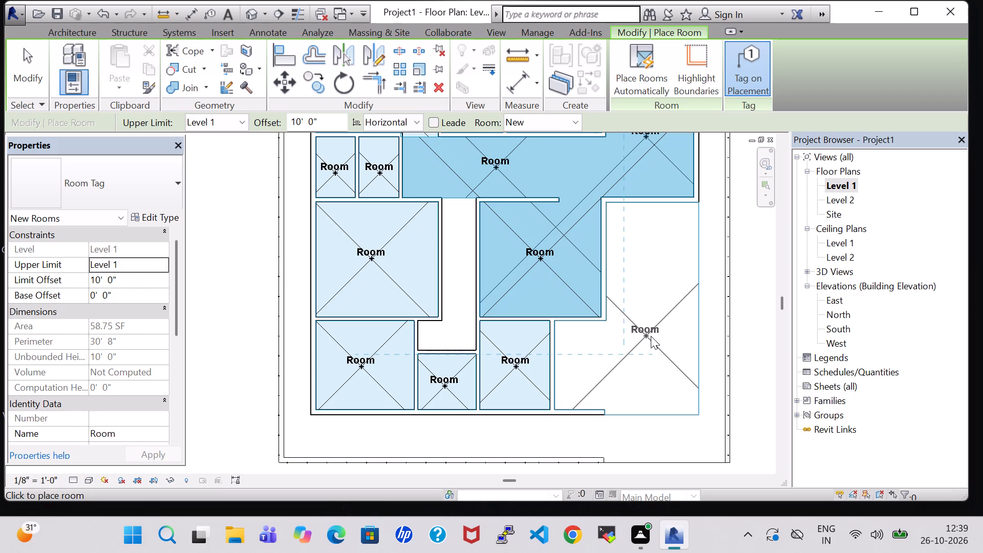
pyautogui.click(651, 336)
pyautogui.press('Escape')
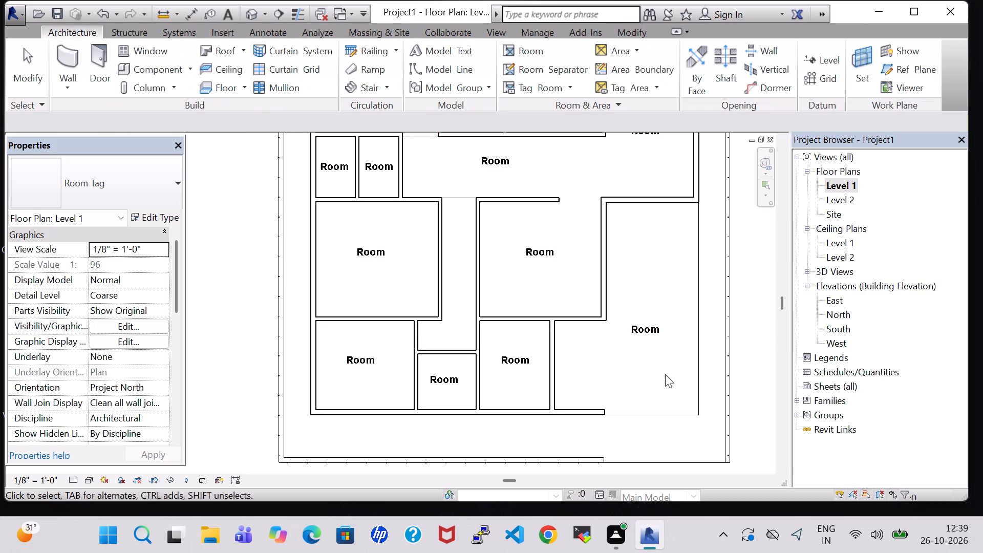
pyautogui.press('Escape')
# Rename the northwest corner room's tag as KITCHEN.
pyautogui.scroll(-2, 644, 364)
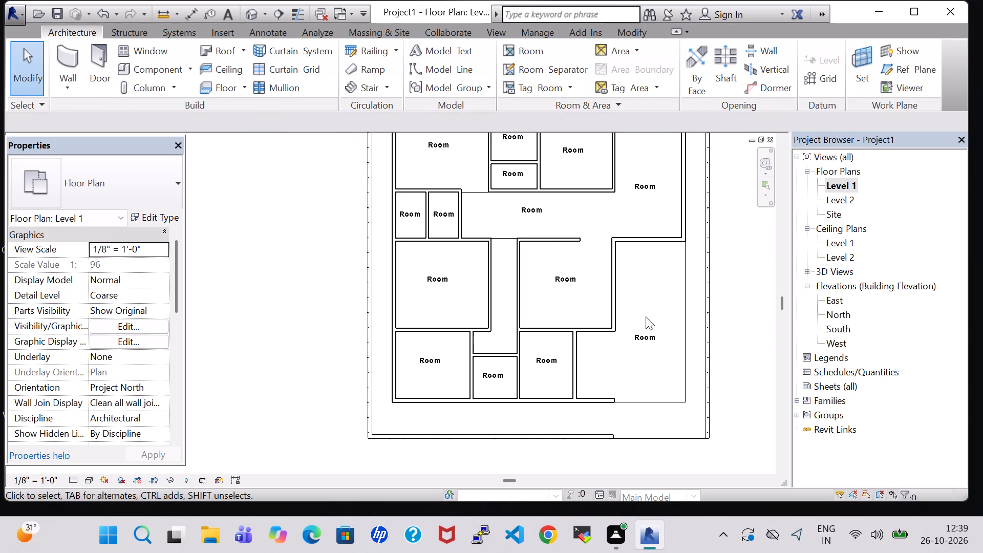
pyautogui.moveTo(639, 306); pyautogui.dragTo(580, 358, button='middle')
pyautogui.moveTo(580, 362); pyautogui.dragTo(580, 368, button='middle')
pyautogui.doubleClick(377, 205)
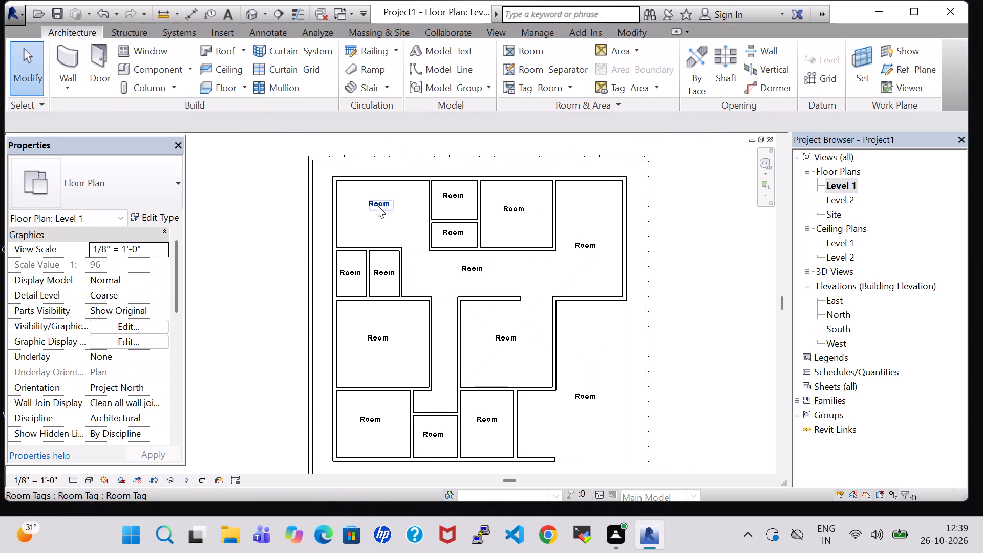
pyautogui.press('BackSpace')
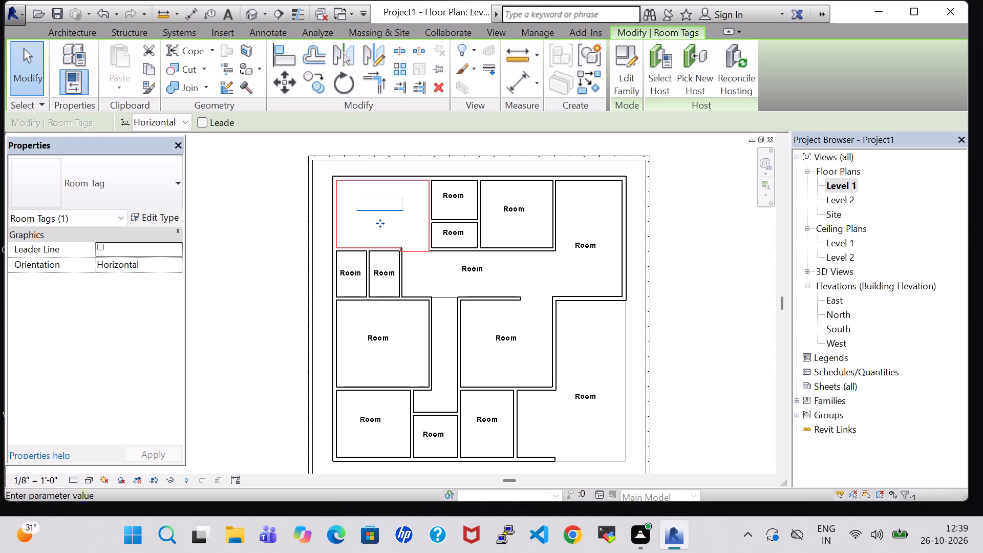
pyautogui.write('KITCHEN')
pyautogui.press('Return')
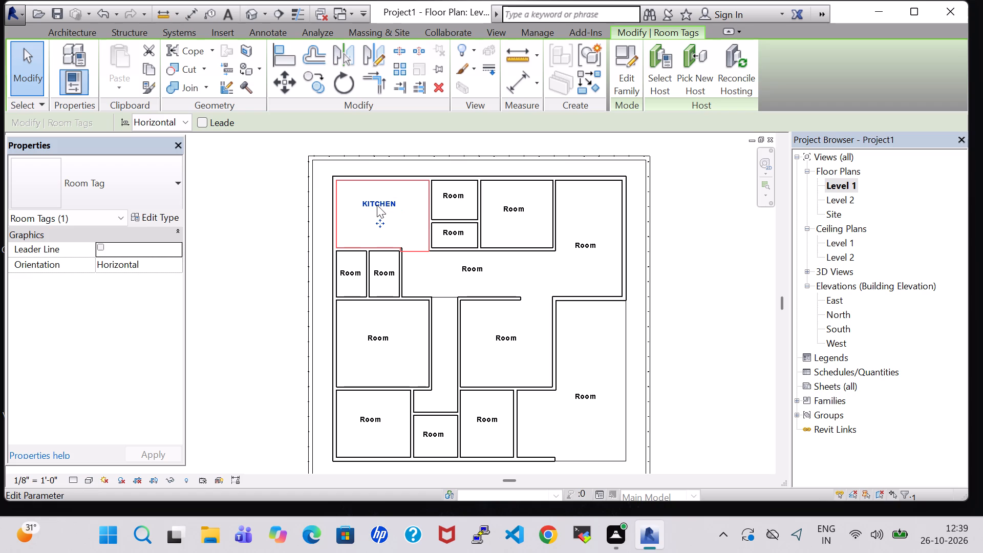
# Rename the two stacked small rooms east of the kitchen as TOILET for the northern one and STORE for the southern one.
pyautogui.doubleClick(447, 198)
pyautogui.press('BackSpace')
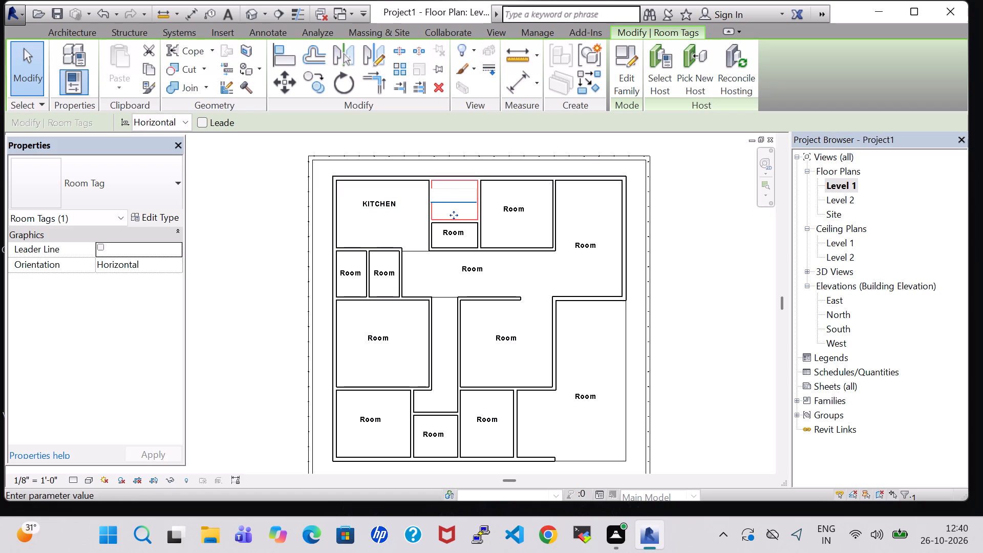
pyautogui.write('TOILET')
pyautogui.press('Return')
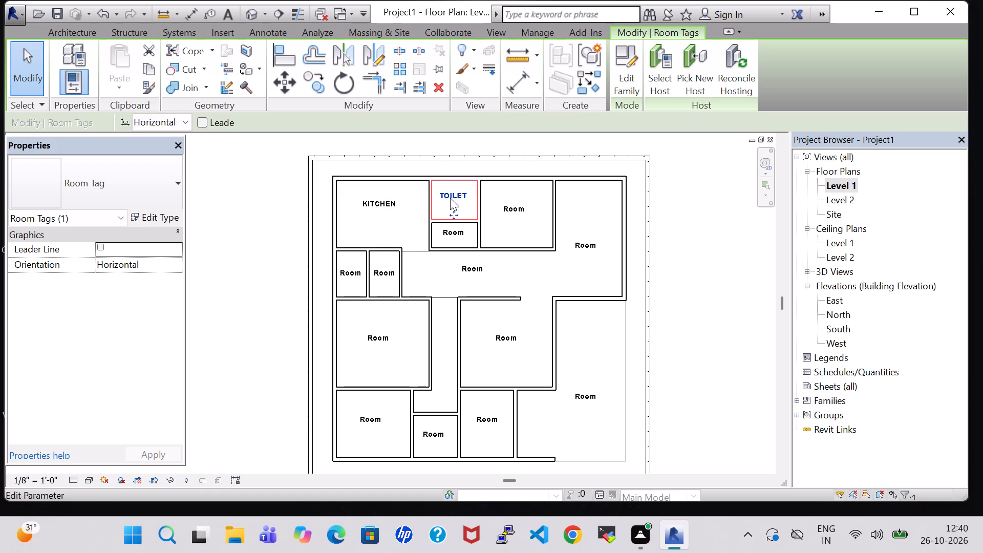
pyautogui.doubleClick(457, 235)
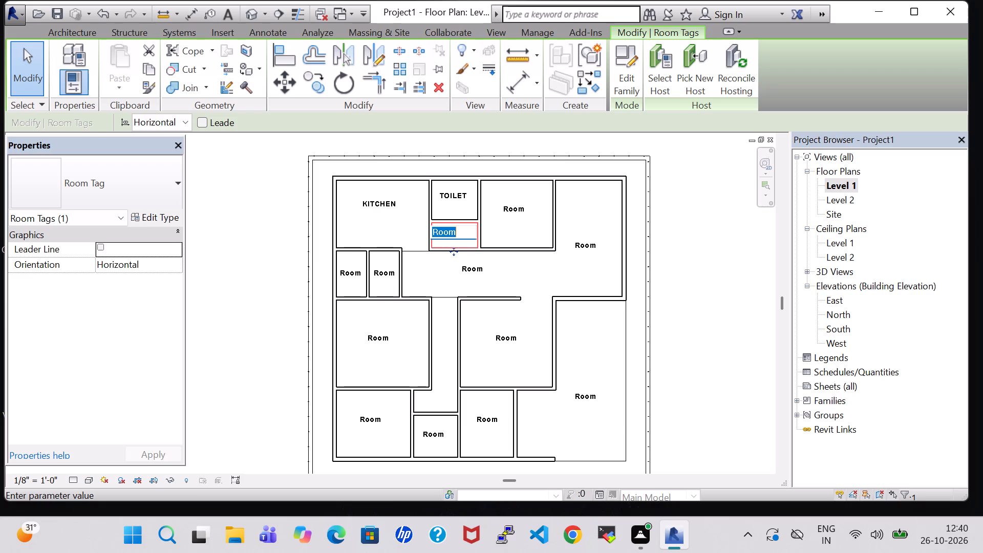
pyautogui.press('BackSpace')
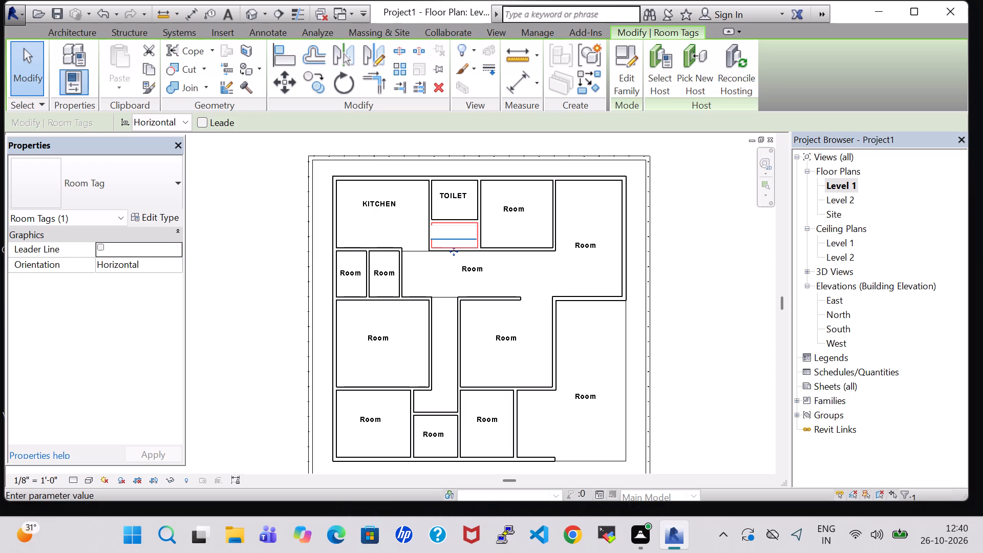
pyautogui.write('STORE')
pyautogui.press('Return')
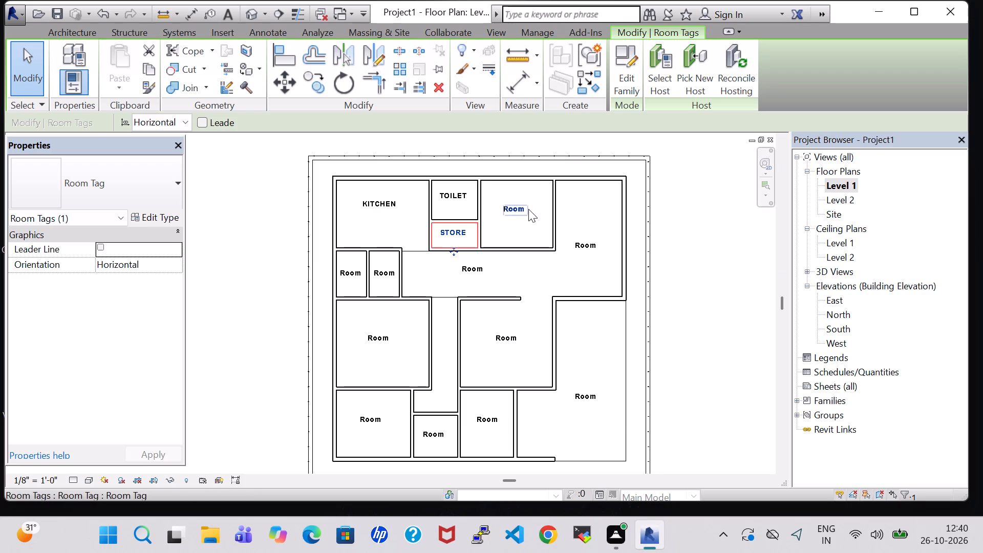
# Rename the room east of the toilet and store as BED ROOM.
pyautogui.doubleClick(528, 209)
pyautogui.press('BackSpace')
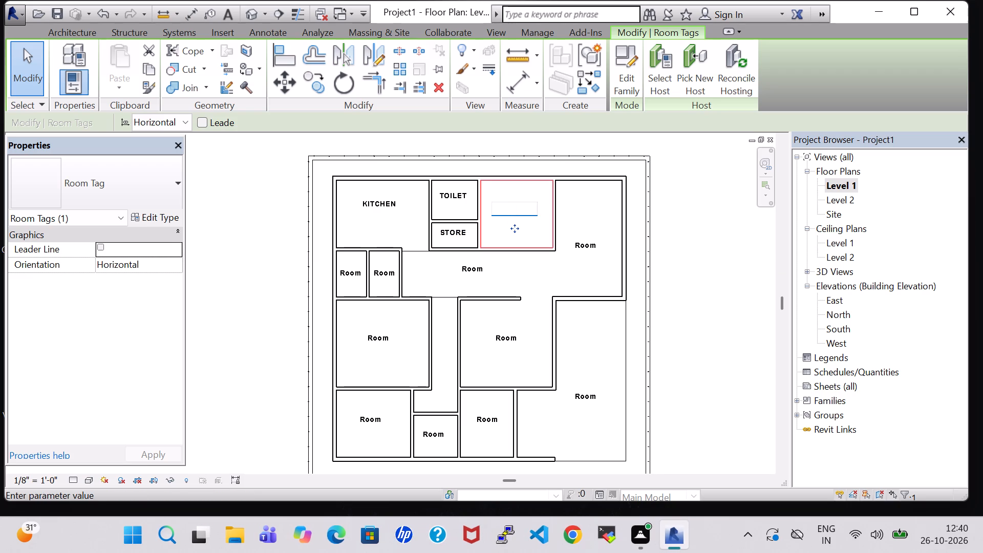
pyautogui.write('BED')
pyautogui.press('space')
pyautogui.write('ROOM')
pyautogui.press('Return')
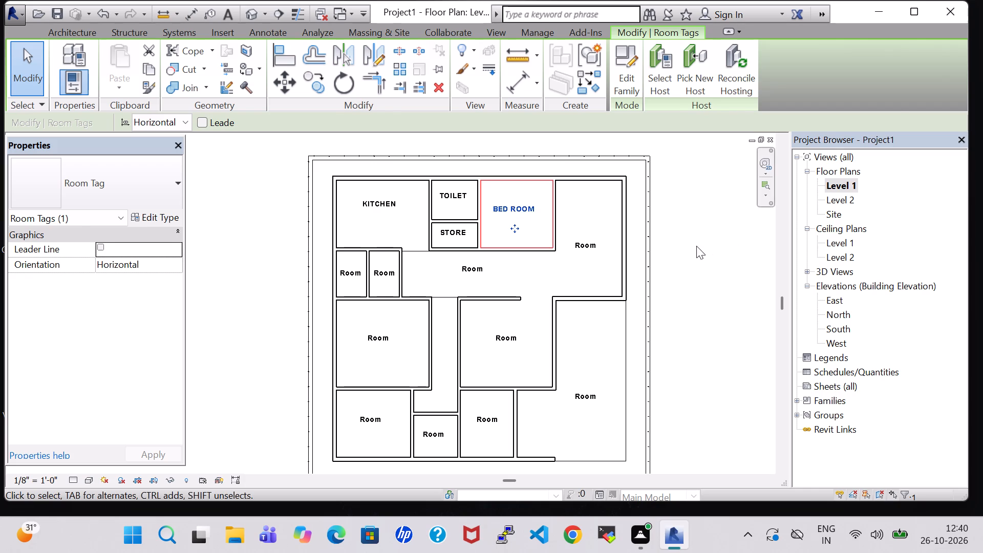
pyautogui.click(696, 246)
# Rename the small westernmost room directly south of the kitchen as TOILET.
pyautogui.doubleClick(351, 275)
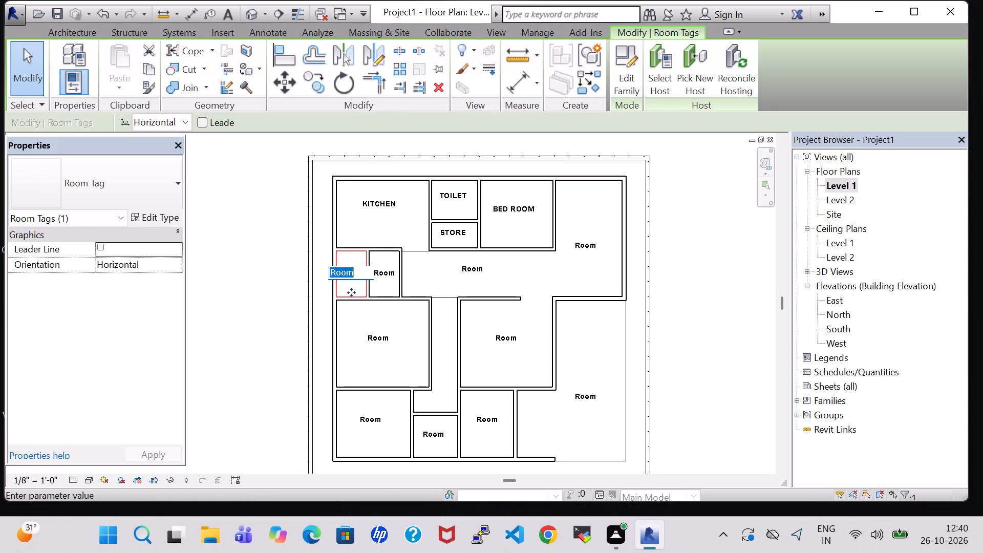
pyautogui.press('BackSpace')
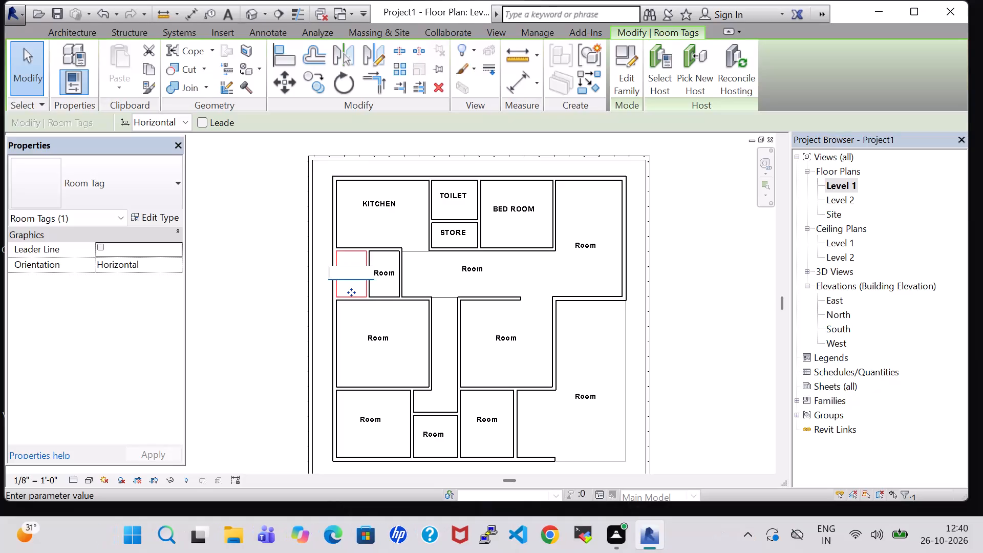
pyautogui.scroll(3, 351, 275)
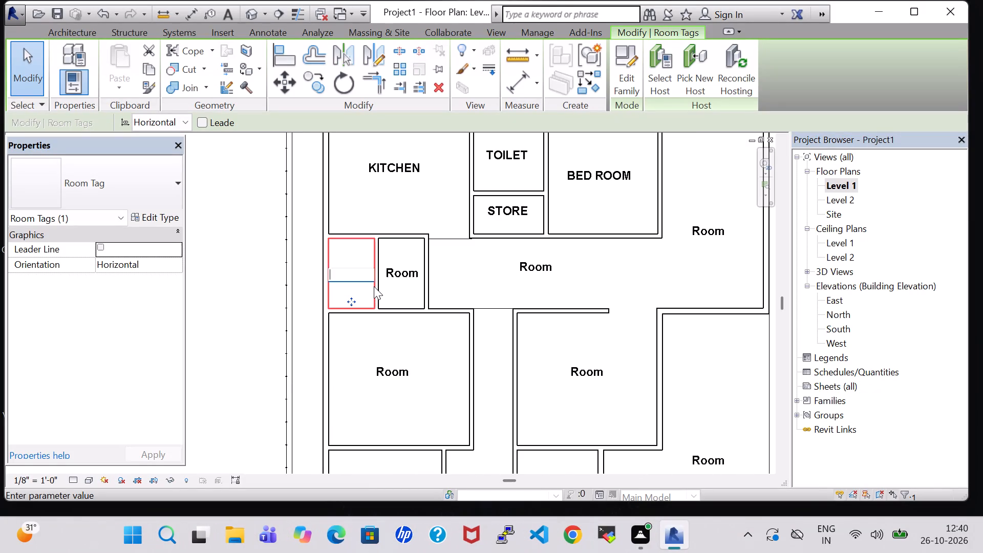
pyautogui.write('TOILET')
pyautogui.press('Return')
# Nudge the west TOILET tag slightly south within its room and deselect it.
pyautogui.press('Down')
pyautogui.press('Down')
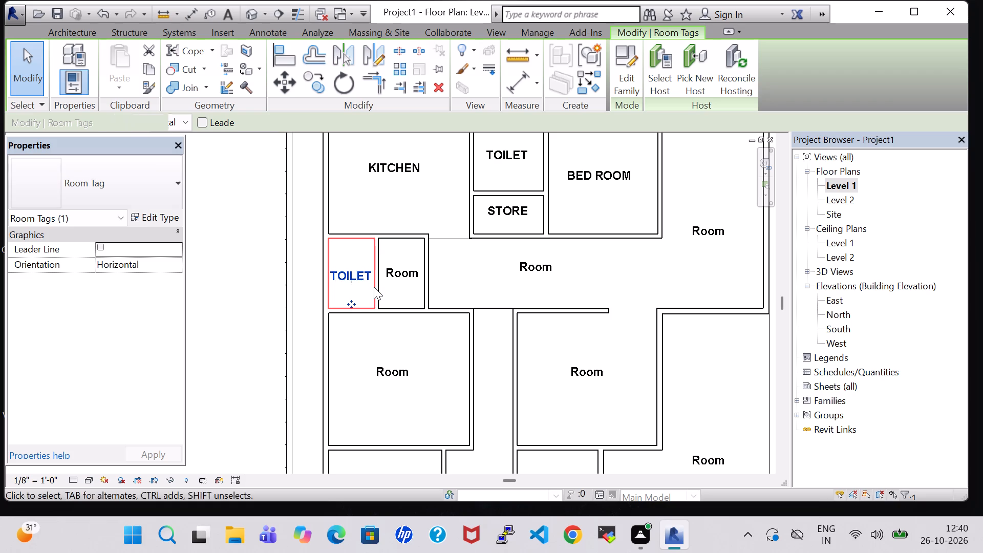
pyautogui.press('Down')
pyautogui.press('Down')
pyautogui.press('Down')
pyautogui.press('Down')
pyautogui.press('Down')
pyautogui.press('Up')
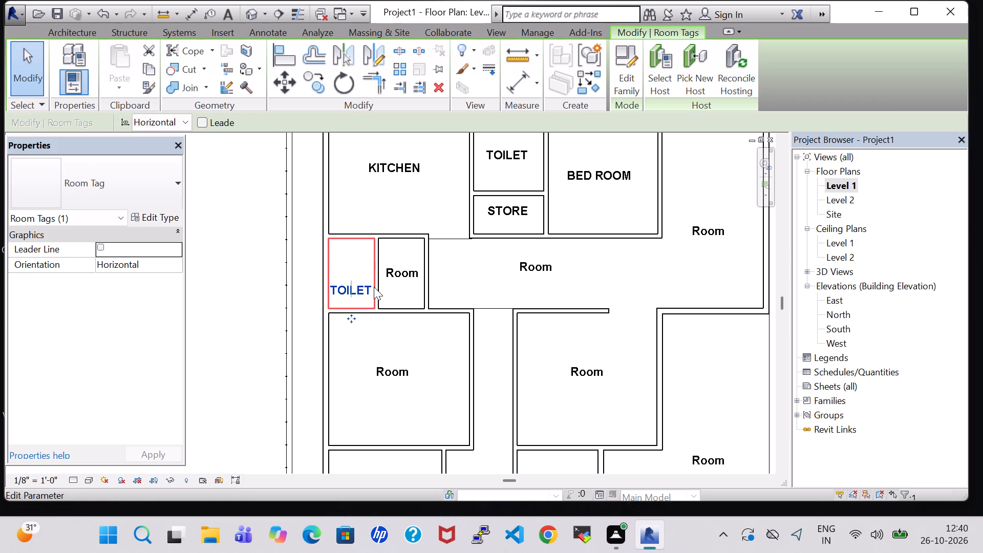
pyautogui.click(252, 304)
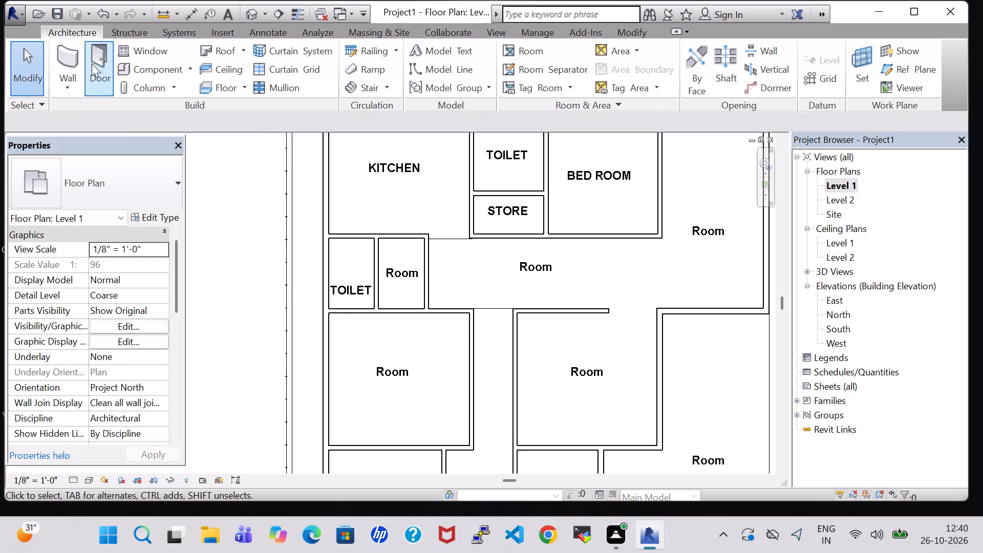
# Draw a Generic - 8" wall across the west TOILET room, about 2'-11" south of its north wall.
pyautogui.click(69, 52)
pyautogui.click(377, 261)
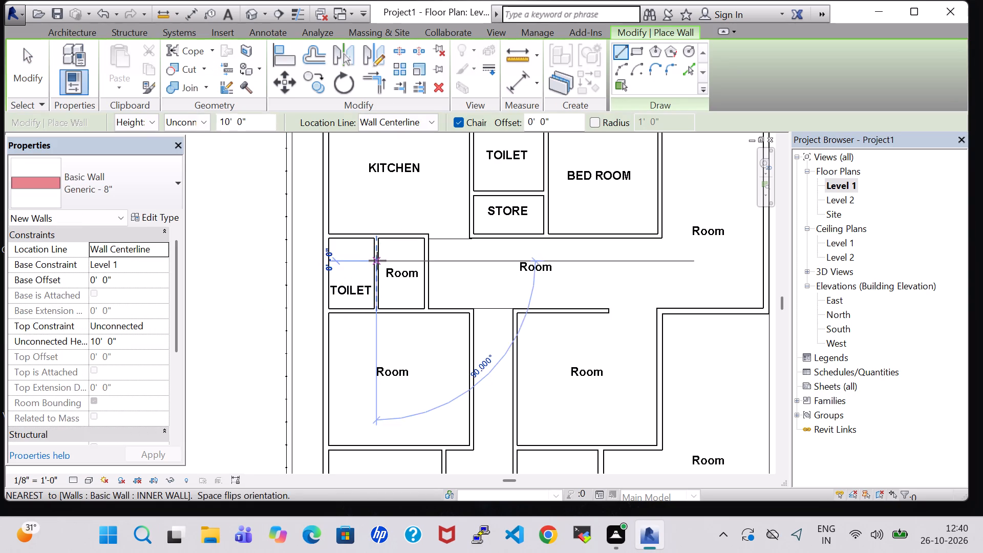
pyautogui.click(327, 259)
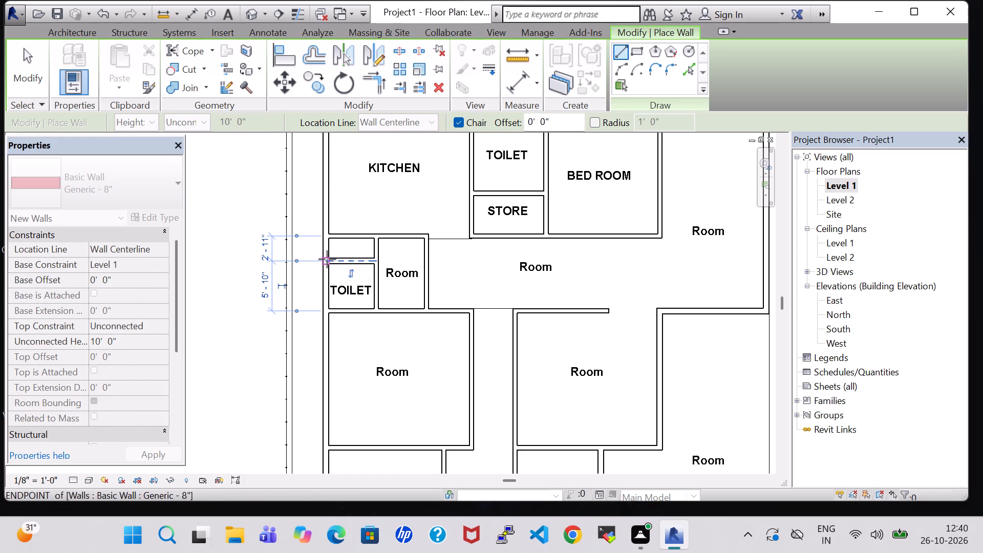
pyautogui.press('Escape')
pyautogui.press('Escape')
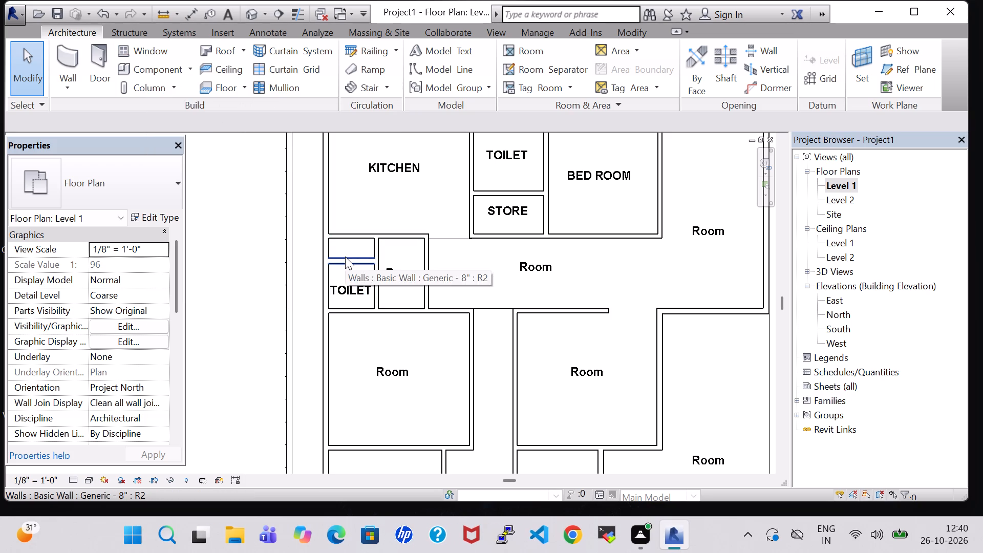
# Place a tagged room in the small space directly north of the west TOILET and name it WASH.
pyautogui.scroll(-1, 346, 260)
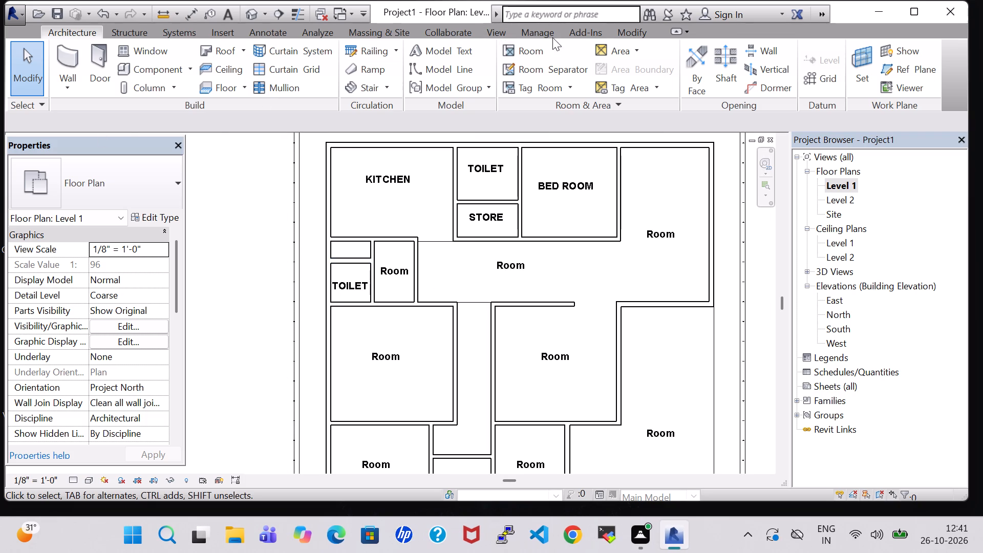
pyautogui.click(536, 44)
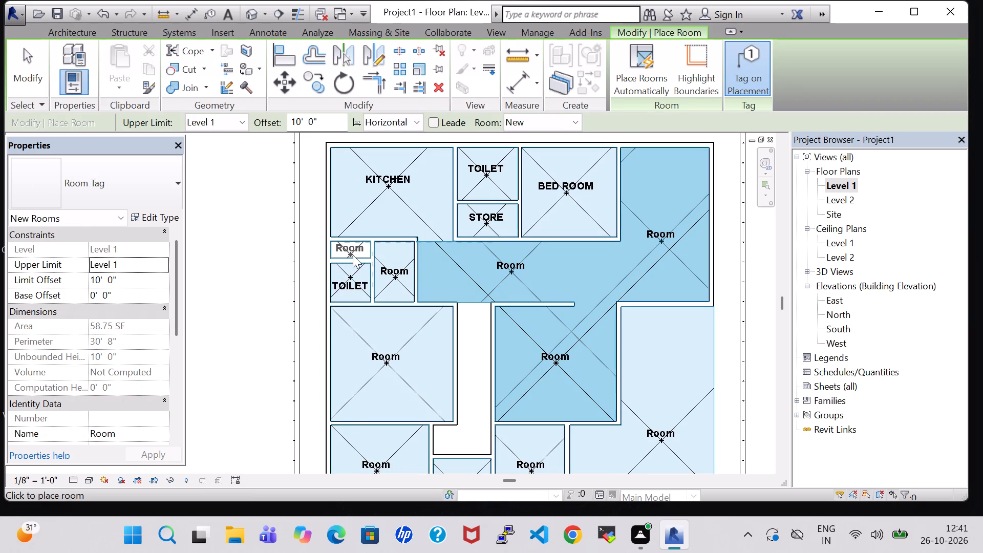
pyautogui.click(353, 255)
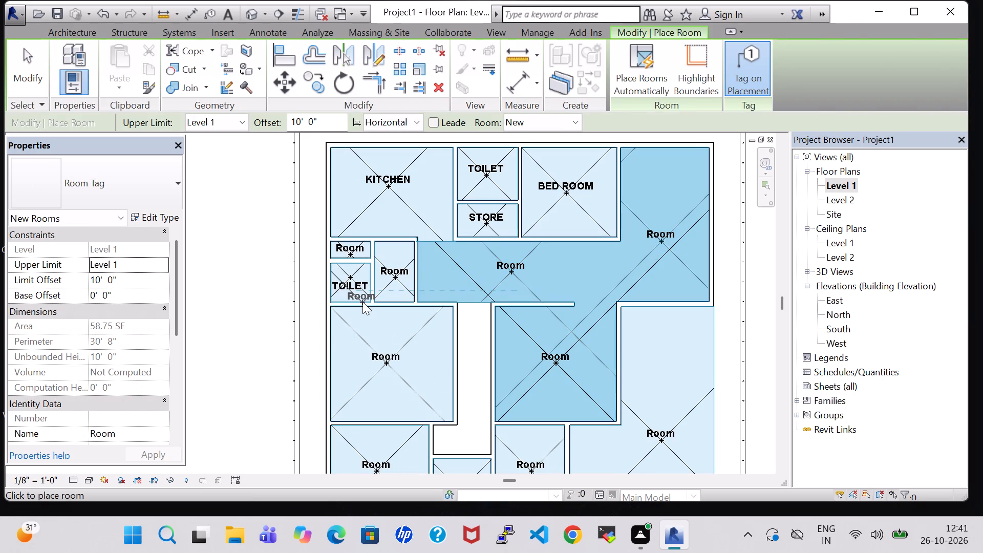
pyautogui.press('Escape')
pyautogui.doubleClick(353, 249)
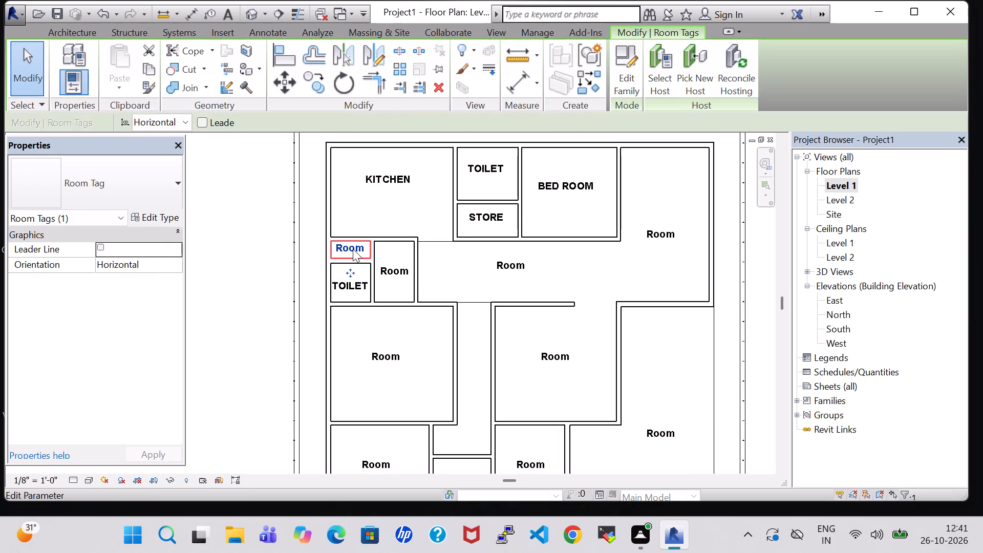
pyautogui.press('BackSpace')
pyautogui.write('WASH')
pyautogui.press('Return')
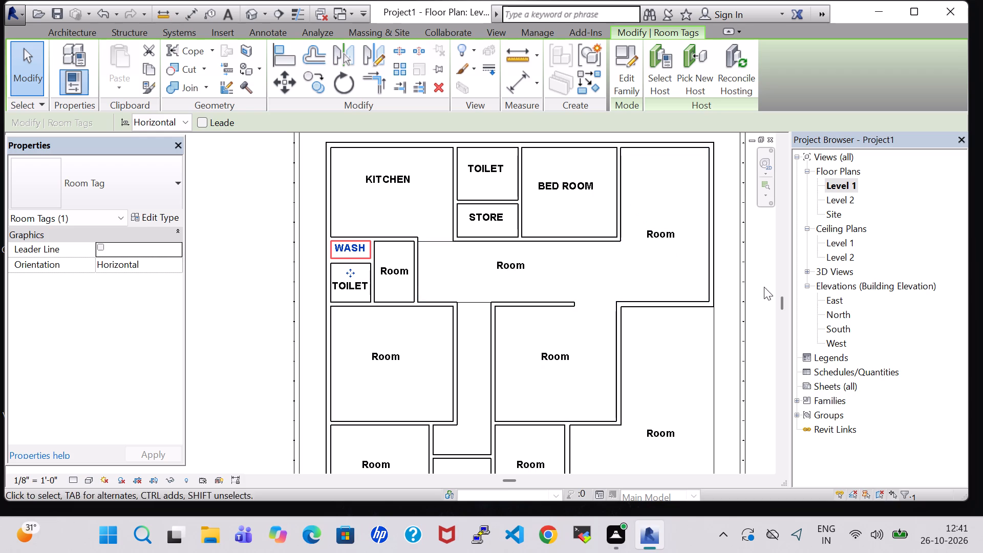
pyautogui.click(725, 310)
# Draw room separation lines from the WASH room's southwest corner diagonally to its northeast corner and down its east side.
pyautogui.scroll(-1, 723, 311)
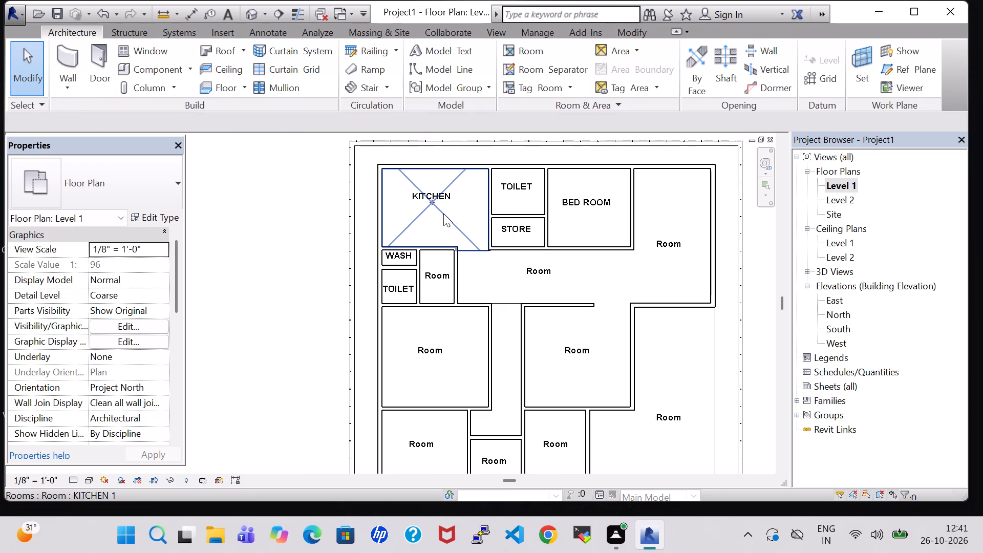
pyautogui.click(527, 67)
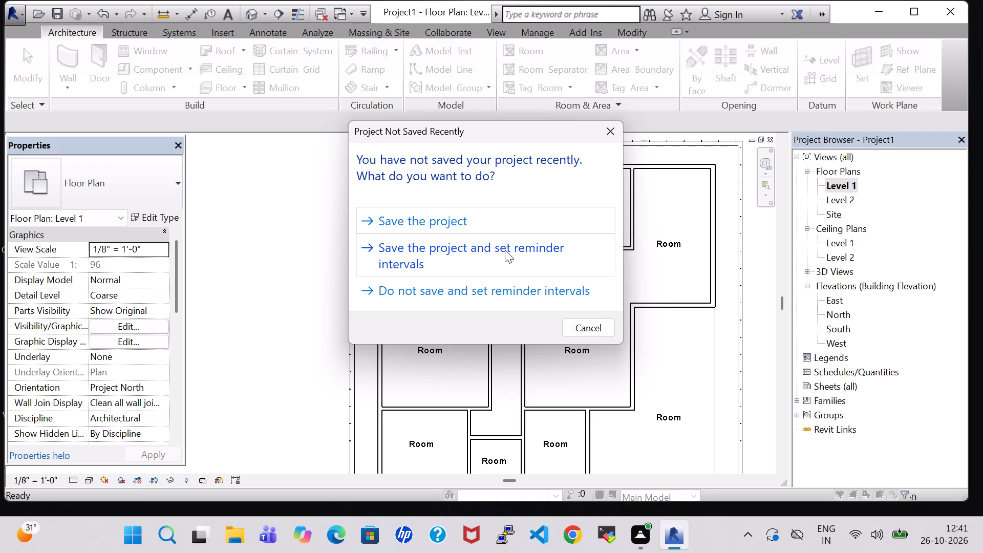
pyautogui.scroll(6, 429, 226)
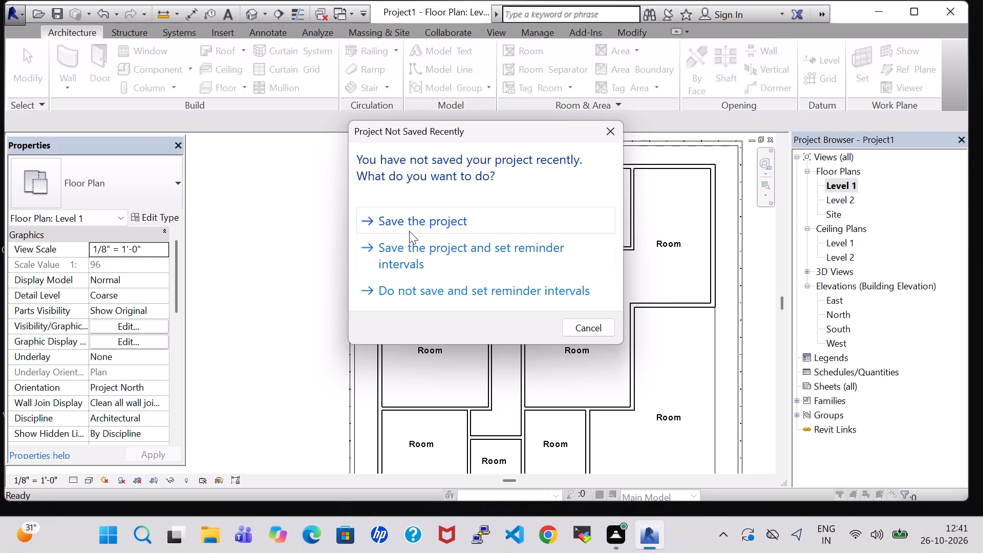
pyautogui.click(610, 136)
pyautogui.scroll(9, 443, 218)
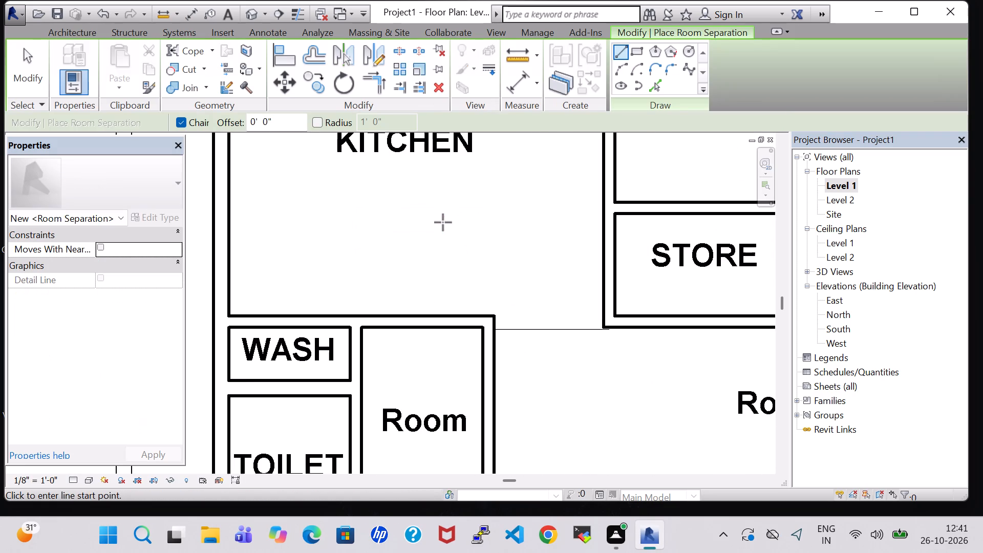
pyautogui.click(229, 377)
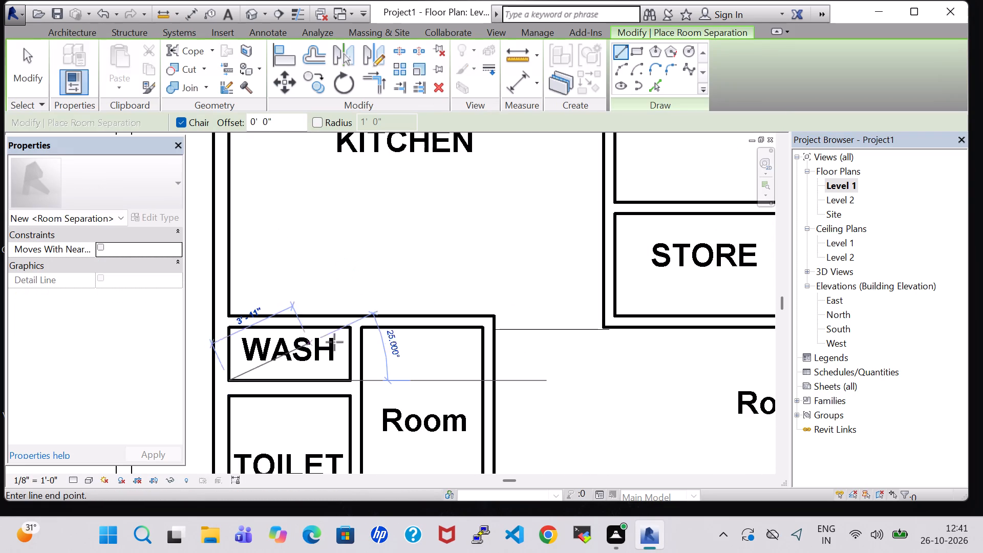
pyautogui.click(348, 332)
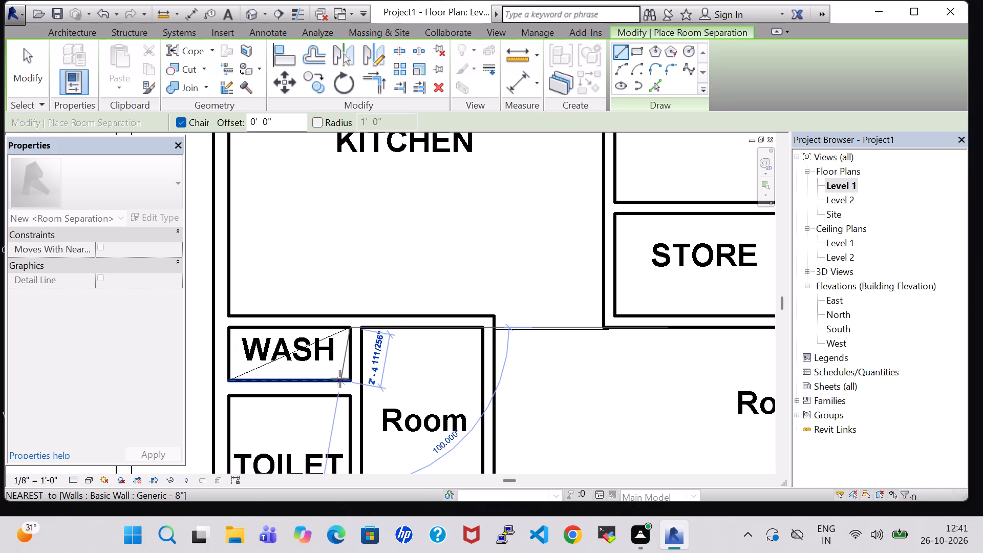
pyautogui.click(345, 379)
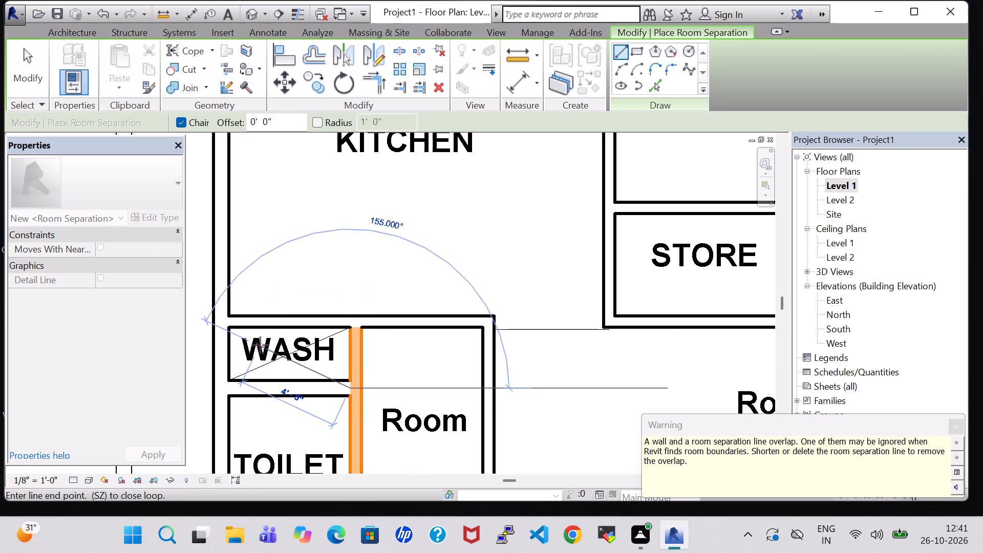
pyautogui.press('Escape')
pyautogui.press('Escape')
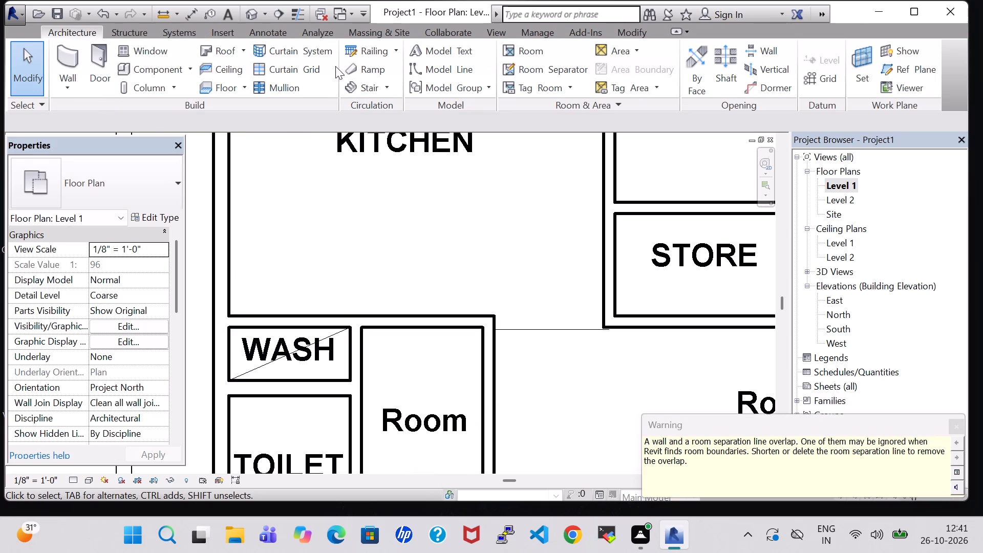
# Draw a second diagonal room separation line in the WASH room from its northwest corner to its southeast corner.
pyautogui.click(517, 70)
pyautogui.scroll(4, 247, 335)
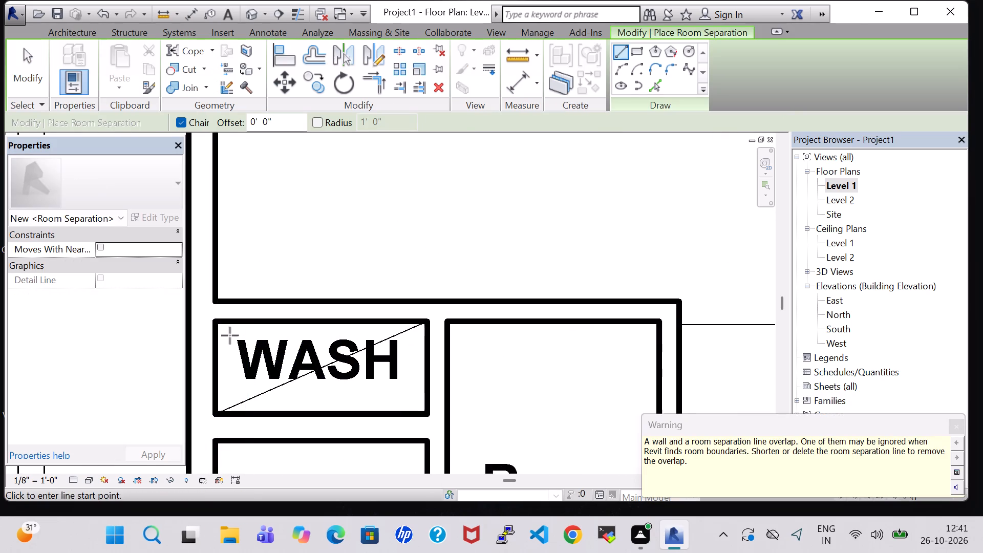
pyautogui.click(216, 325)
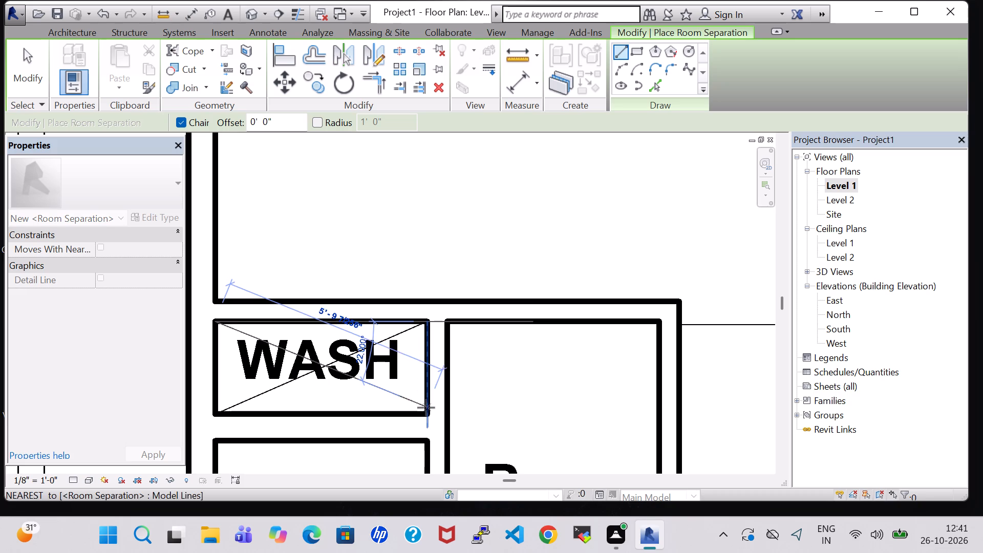
pyautogui.click(426, 412)
pyautogui.press('Escape')
pyautogui.press('Escape')
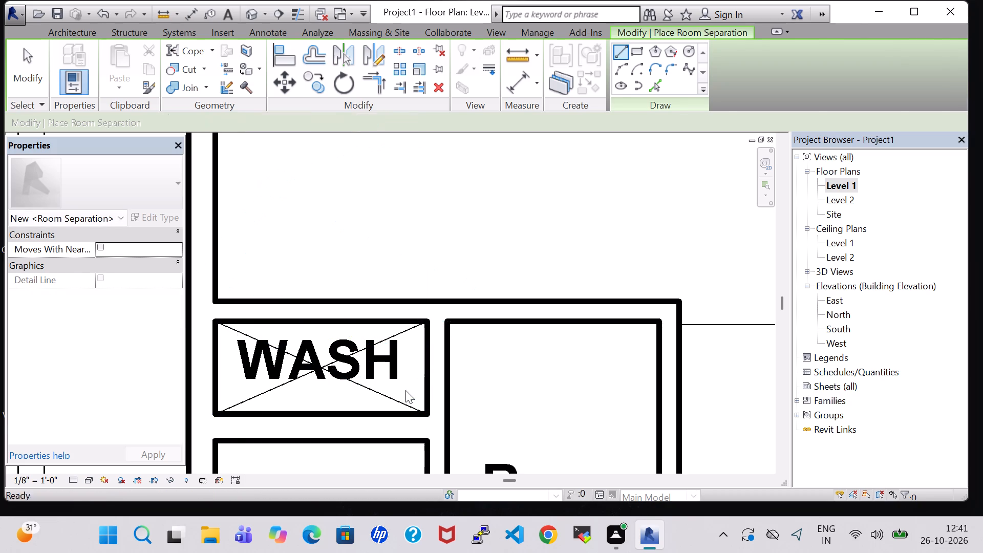
pyautogui.scroll(-5, 405, 390)
pyautogui.click(255, 329)
# Rename the large room in the building's northeast corner, east of the BED ROOM, as LIVING.
pyautogui.scroll(-2, 255, 329)
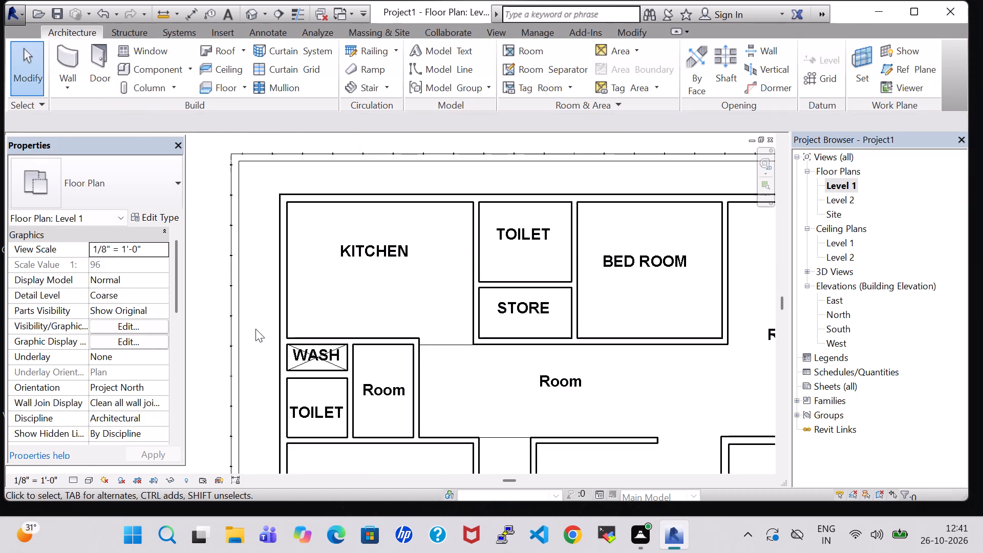
pyautogui.scroll(-7, 255, 329)
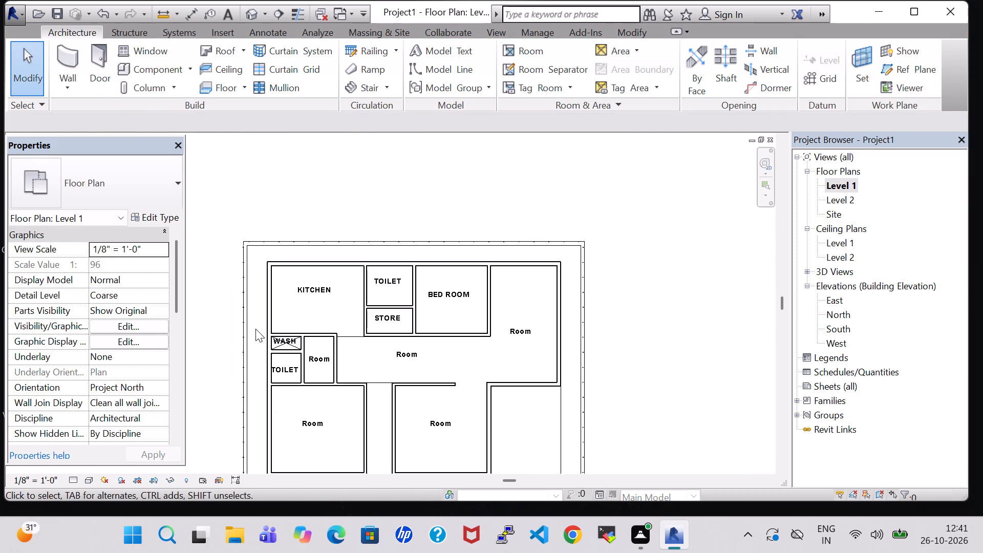
pyautogui.moveTo(635, 331); pyautogui.dragTo(634, 240, button='middle')
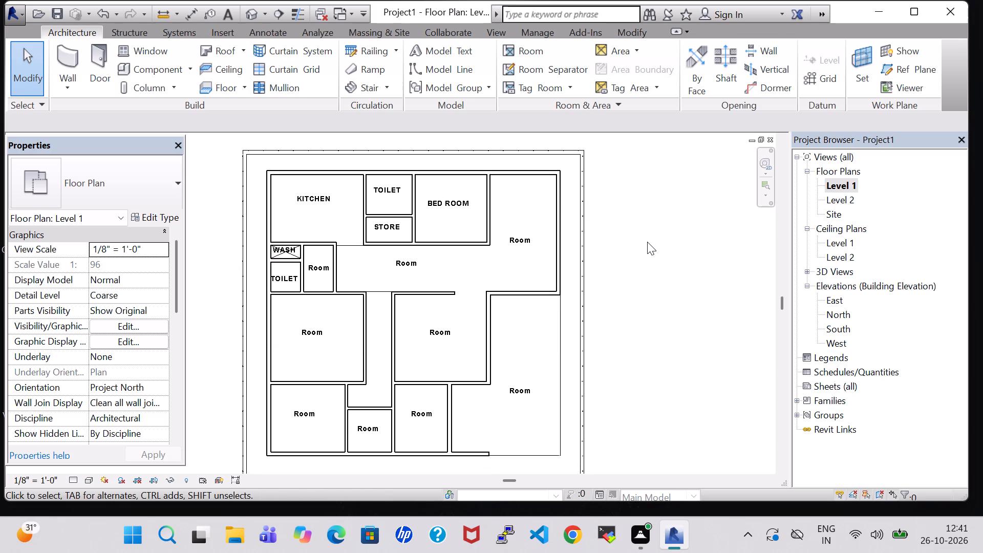
pyautogui.scroll(-1, 647, 242)
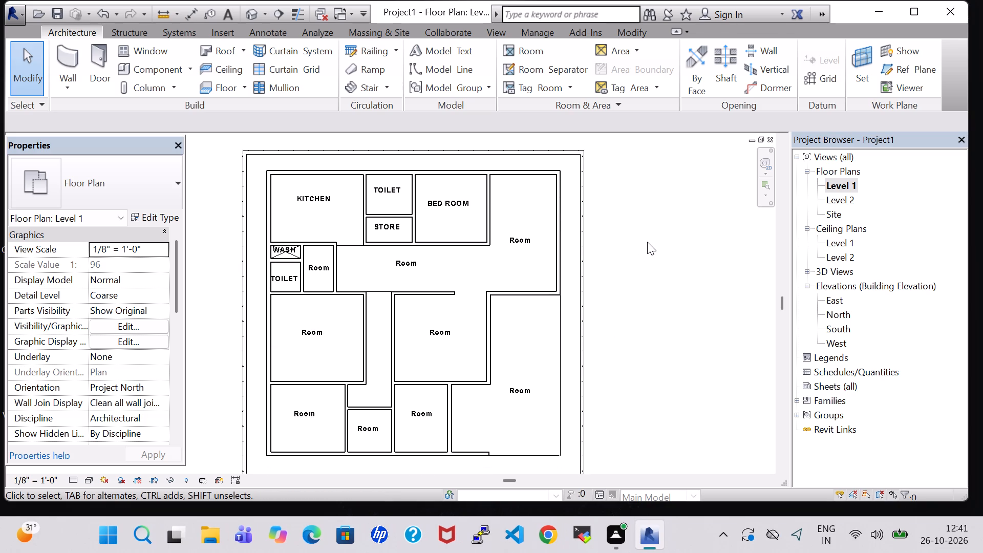
pyautogui.moveTo(647, 242); pyautogui.dragTo(628, 241, button='middle')
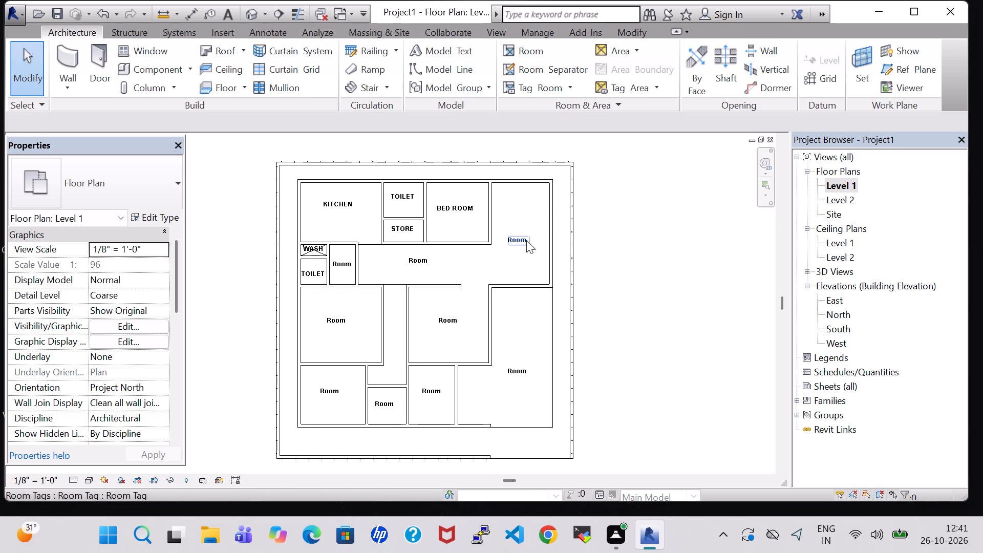
pyautogui.doubleClick(526, 240)
pyautogui.press('BackSpace')
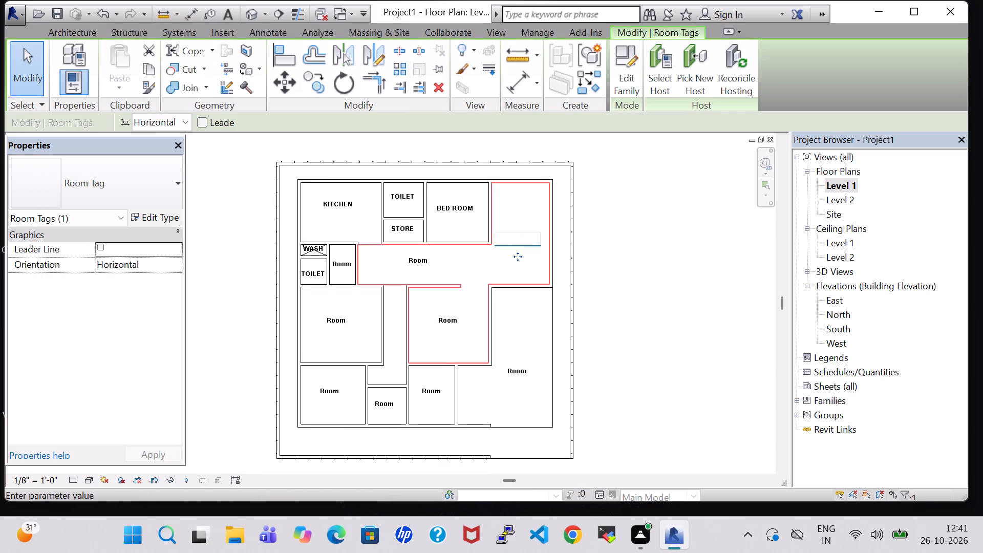
pyautogui.write('LIVING')
pyautogui.press('Return')
pyautogui.click(680, 240)
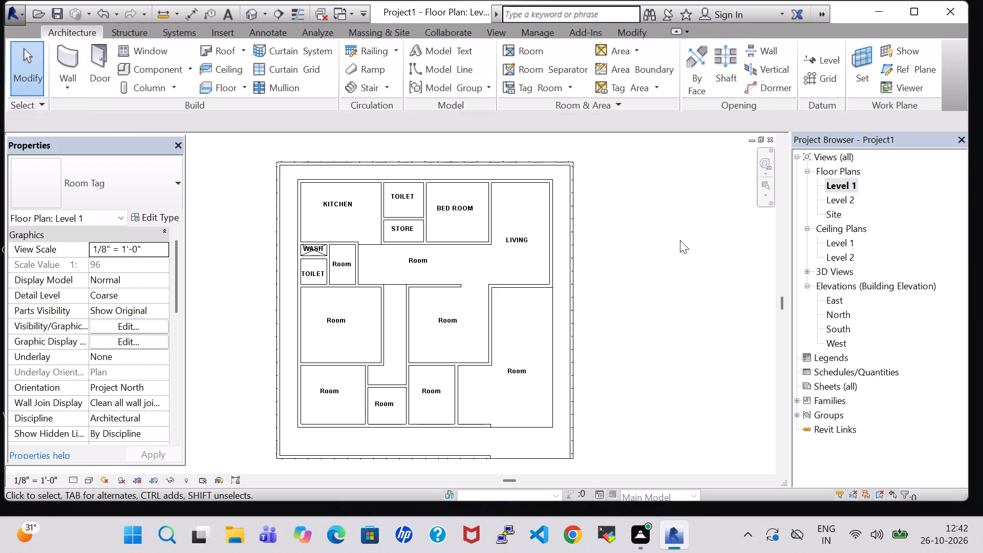
# Rename the central space south of the STORE and west of LIVING as DINNING.
pyautogui.doubleClick(424, 261)
pyautogui.press('BackSpace')
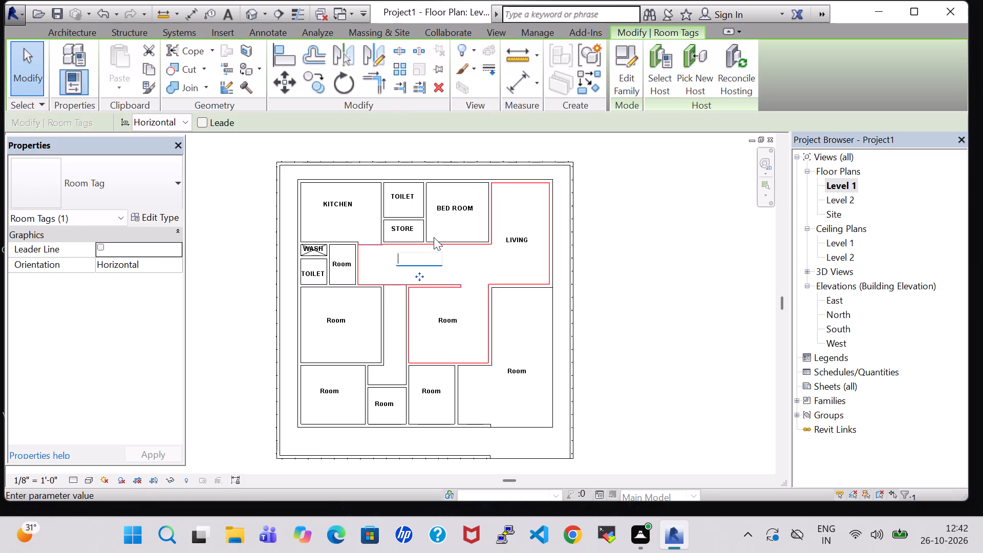
pyautogui.write('DINNING')
pyautogui.press('Return')
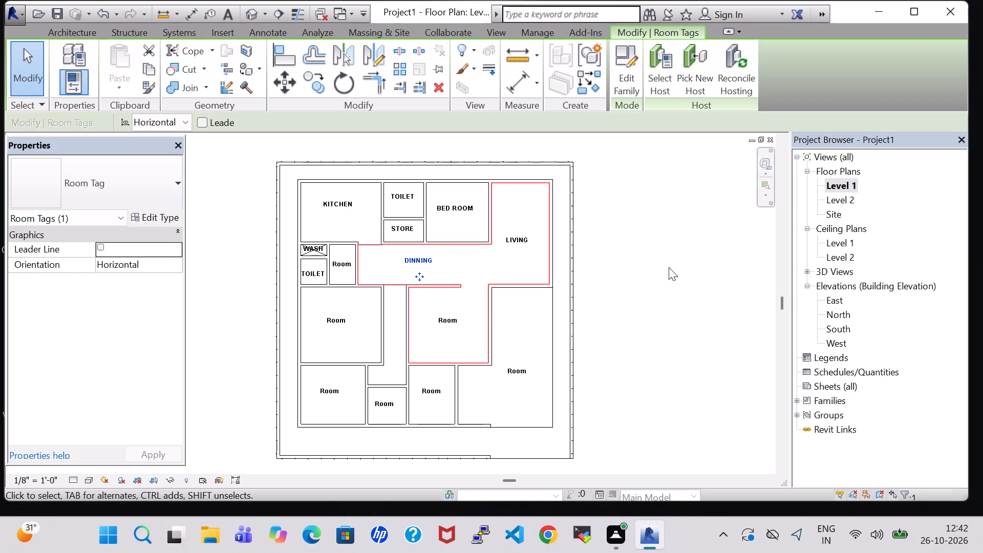
pyautogui.click(688, 273)
# Rename the large room directly south of the west TOILET as BED ROOM.
pyautogui.doubleClick(344, 317)
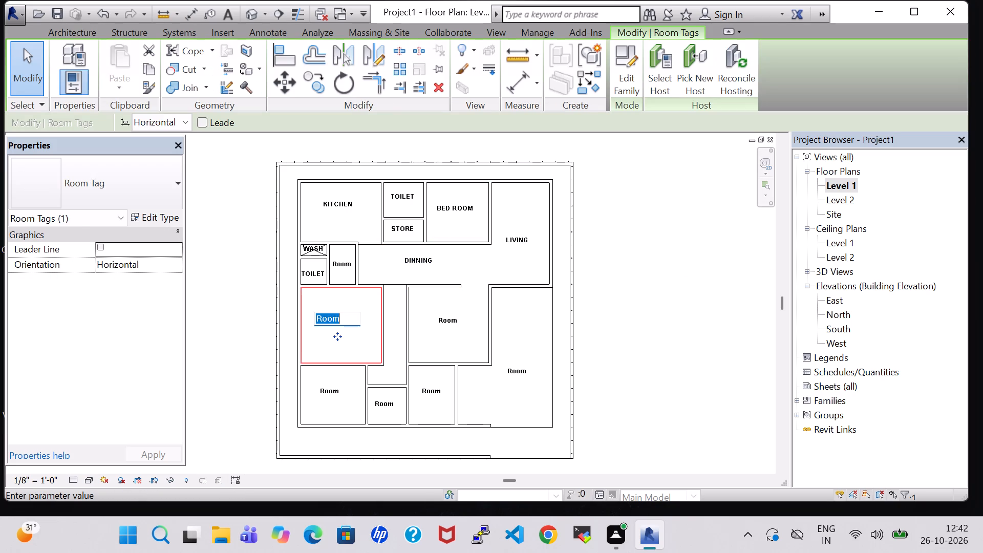
pyautogui.press('BackSpace')
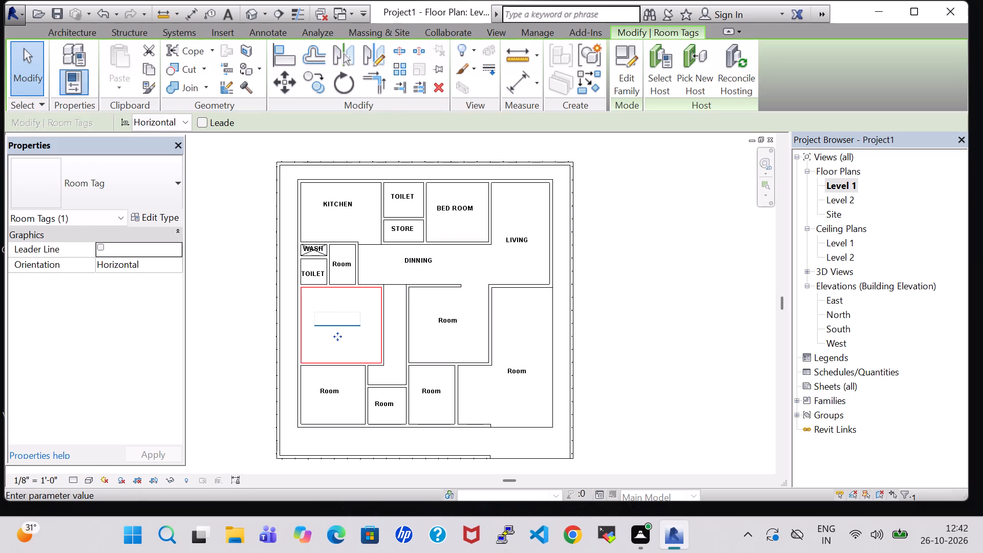
pyautogui.write('BED ROOM')
pyautogui.press('Return')
pyautogui.click(644, 311)
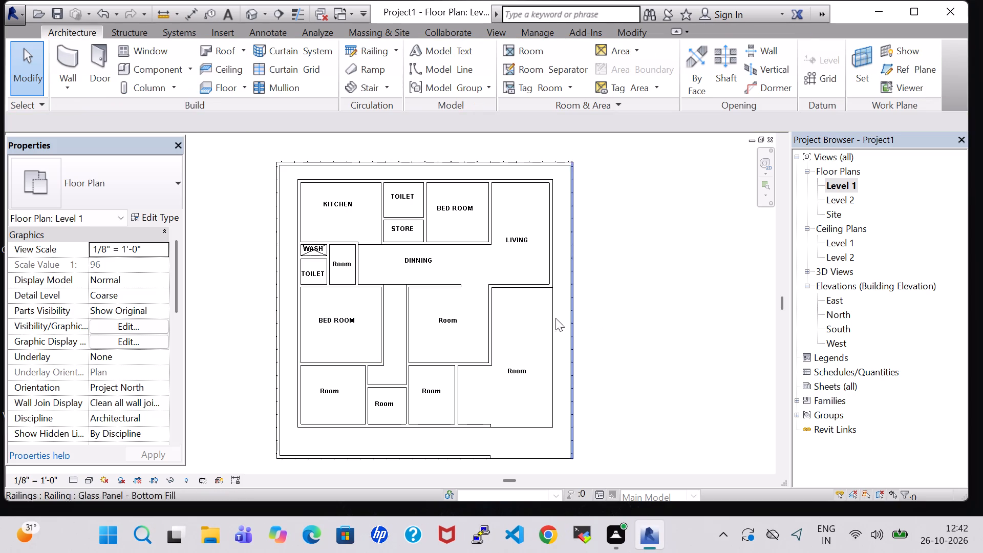
# Rename the large room south of DINNING, across the passage from the west BED ROOM, as DRAWING.
pyautogui.doubleClick(451, 317)
pyautogui.press('BackSpace')
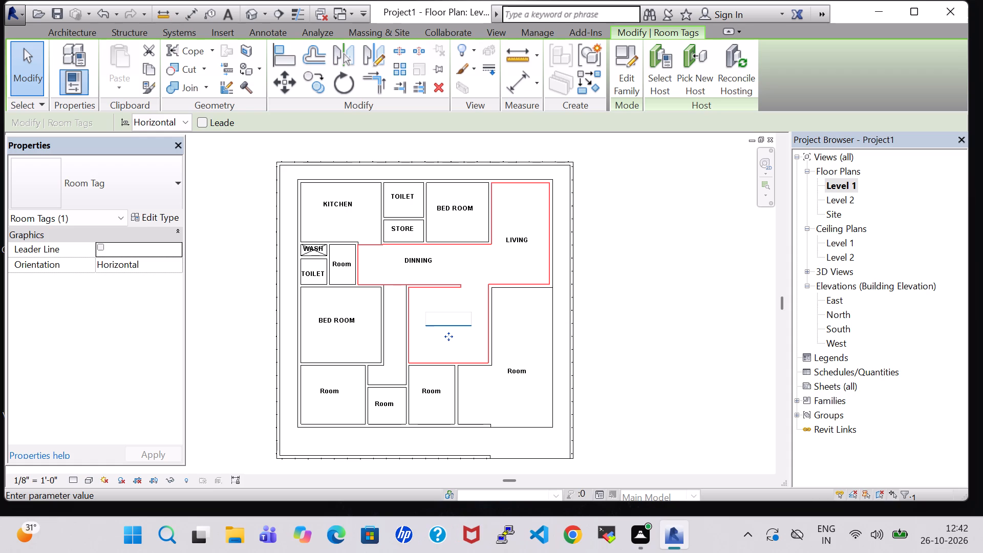
pyautogui.write('DRAWING')
pyautogui.press('Return')
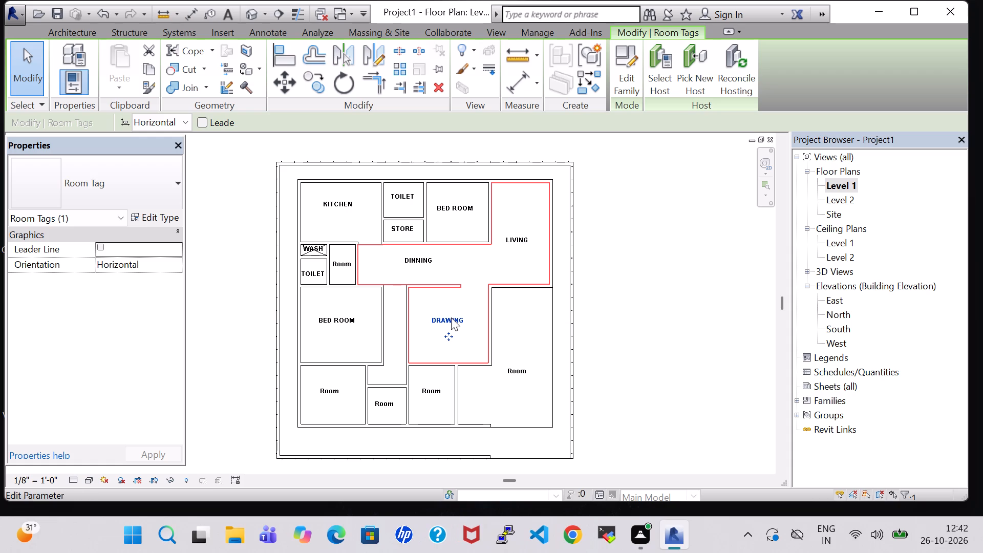
pyautogui.click(679, 317)
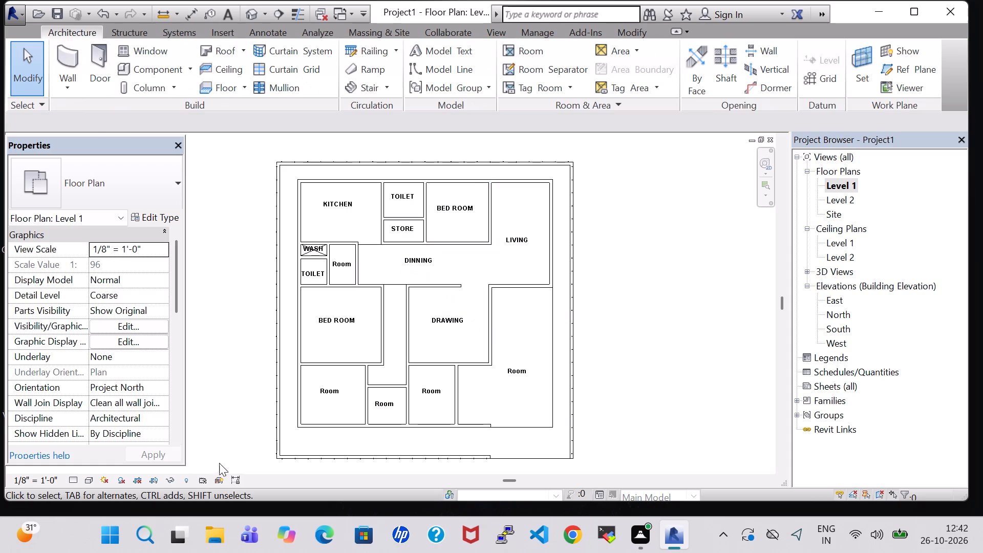
# Rename the room in the building's southwest corner as BED ROOM.
pyautogui.doubleClick(332, 390)
pyautogui.press('BackSpace')
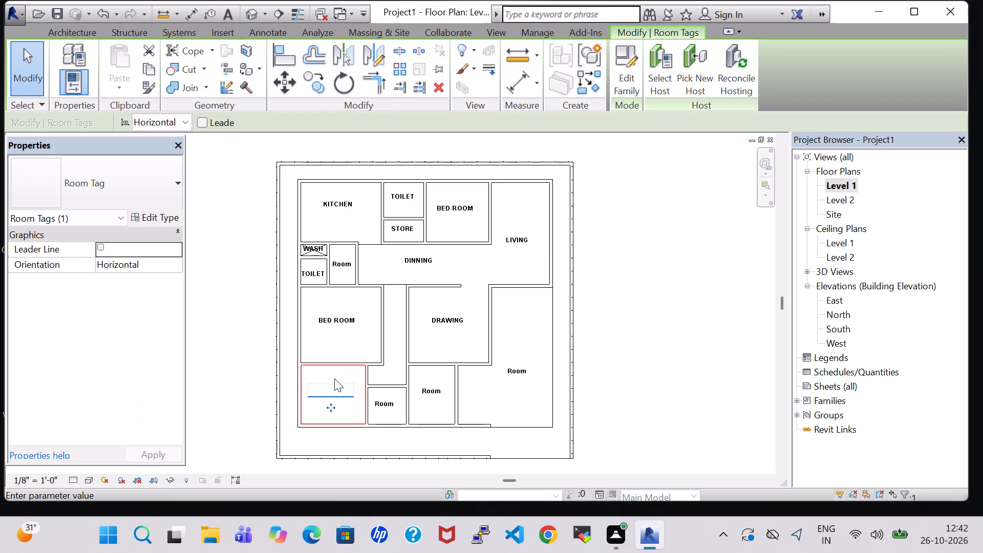
pyautogui.write('BED ROOM')
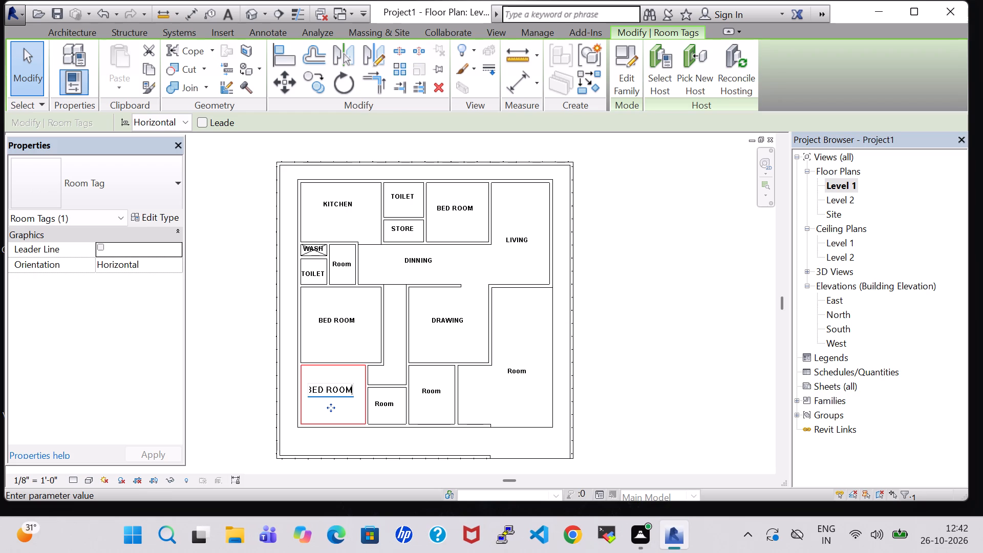
pyautogui.press('Return')
pyautogui.click(683, 339)
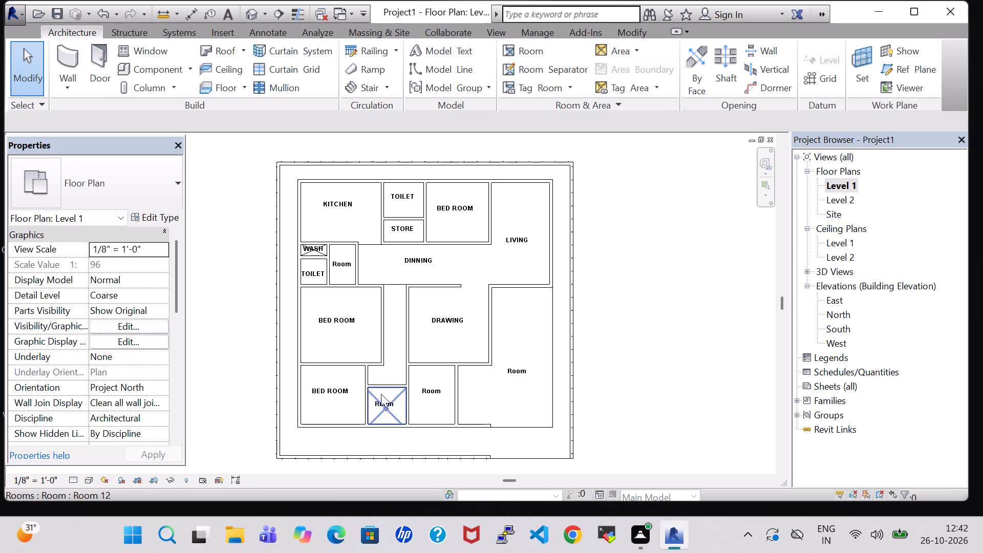
# Rename the small room directly east of the southwest BED ROOM as TOILET.
pyautogui.doubleClick(384, 407)
pyautogui.press('BackSpace')
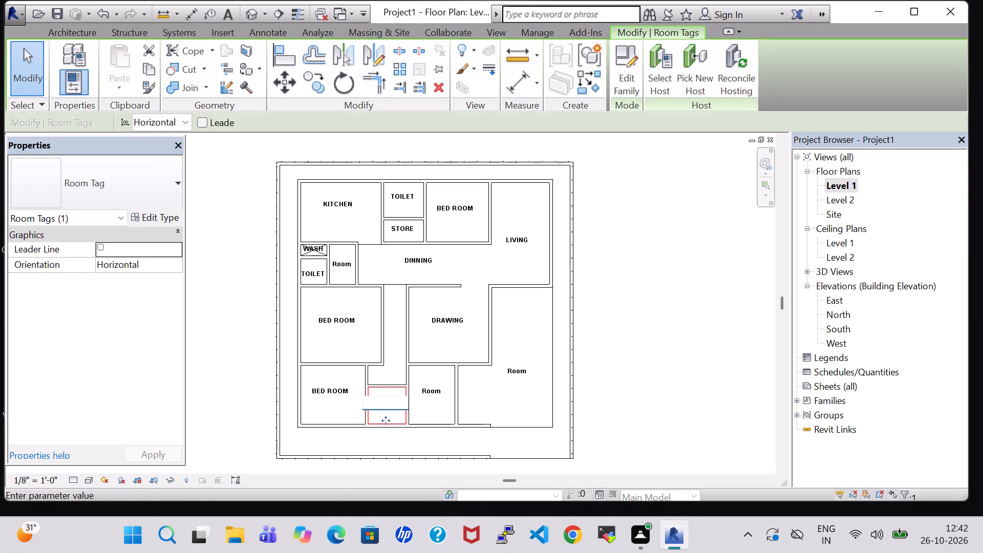
pyautogui.write('TOILET')
pyautogui.press('Return')
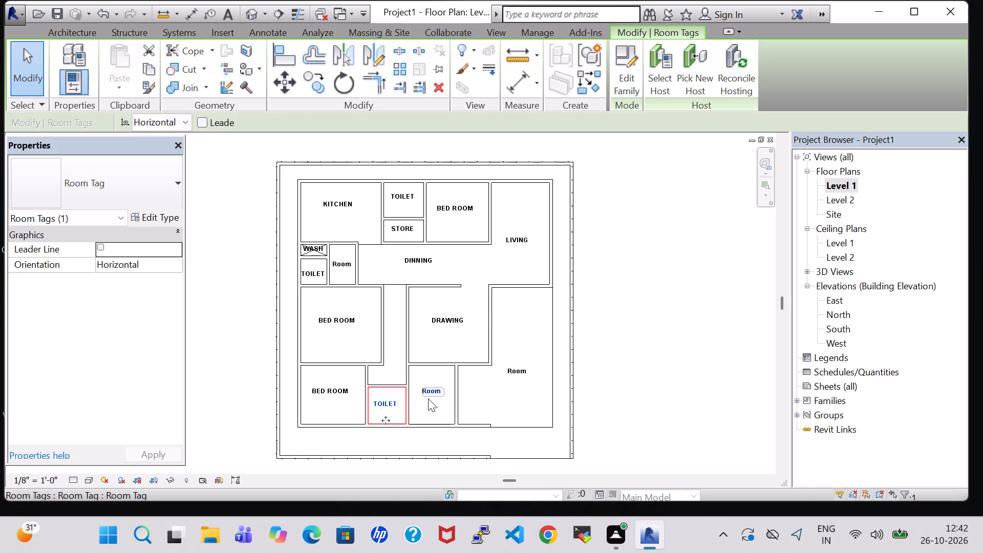
# Rename the room directly east of the south TOILET, below DRAWING, as BED ROOM.
pyautogui.doubleClick(428, 397)
pyautogui.press('BackSpace')
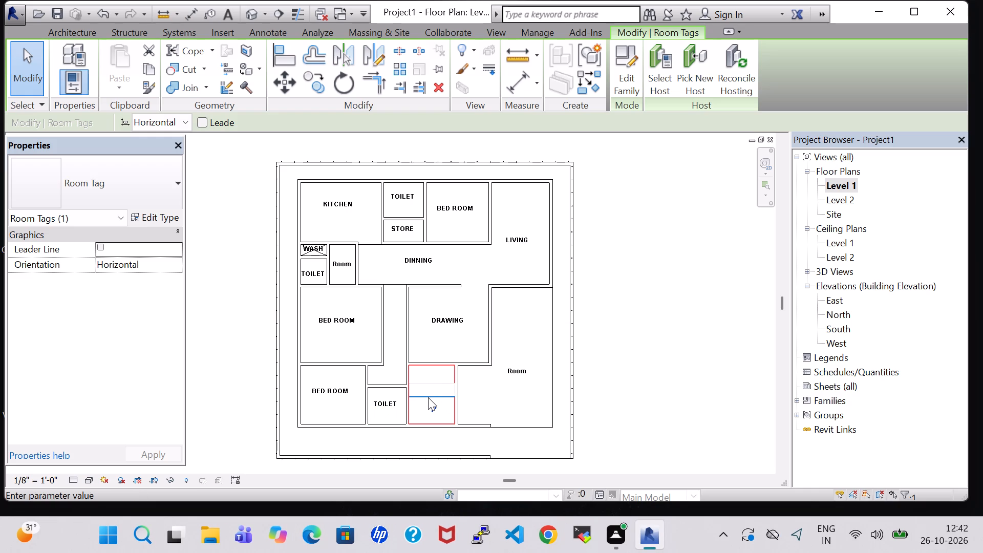
pyautogui.write('BED ROOM')
pyautogui.press('Return')
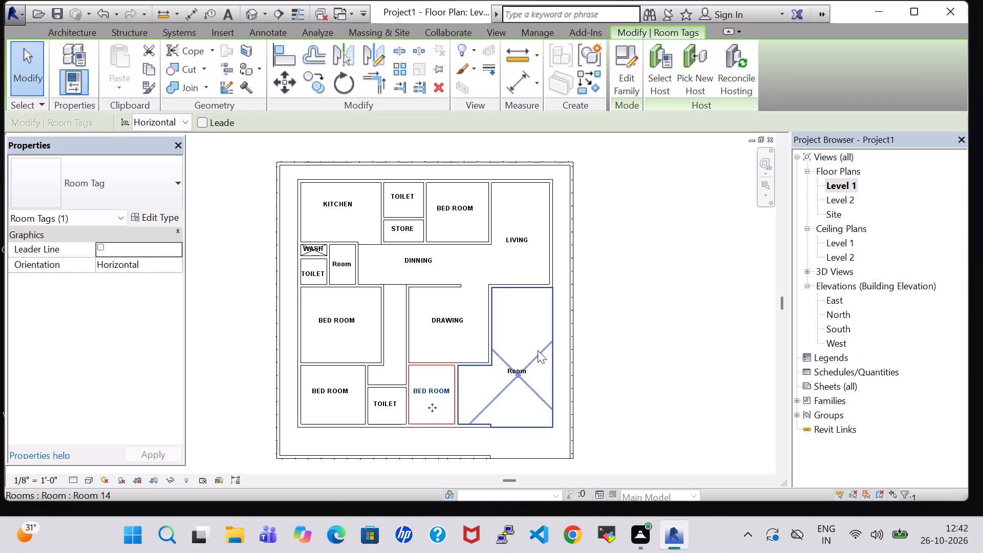
# Rename the large L-shaped room in the building's southeast corner as PORCH.
pyautogui.doubleClick(528, 371)
pyautogui.press('BackSpace')
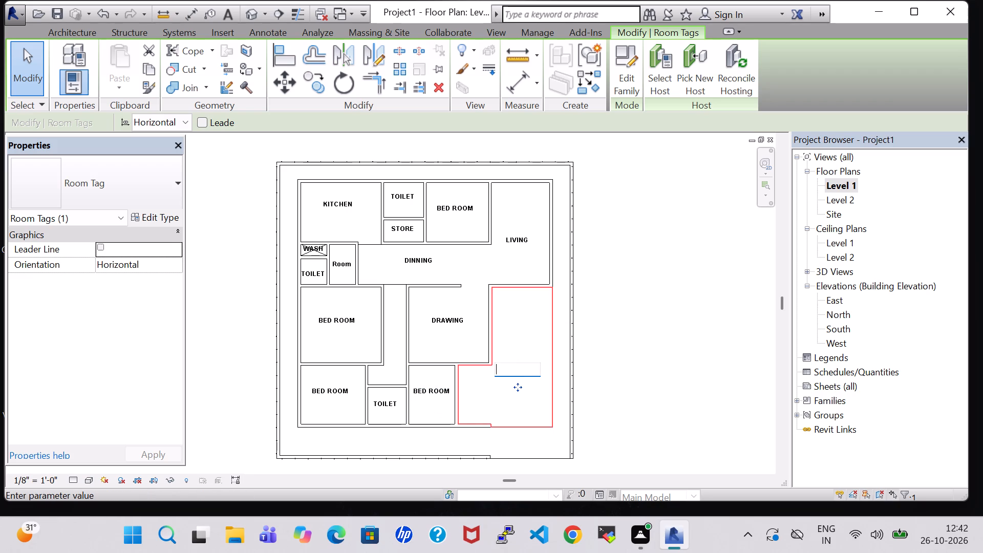
pyautogui.write('PORCH')
pyautogui.press('Return')
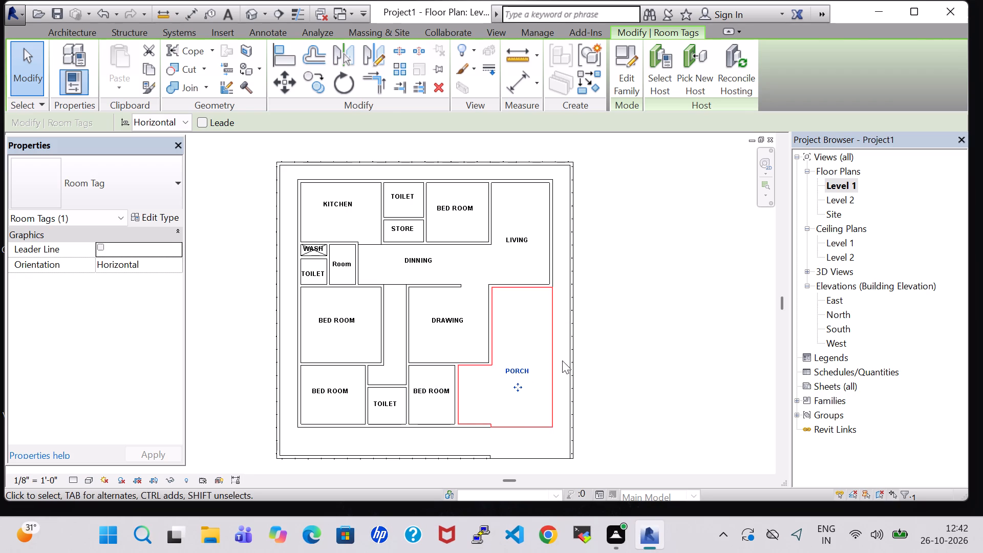
pyautogui.click(612, 320)
# Rename the narrow room between the west TOILET and DINNING as C.TOILET.
pyautogui.scroll(1, 612, 320)
pyautogui.moveTo(620, 320); pyautogui.dragTo(691, 315, button='middle')
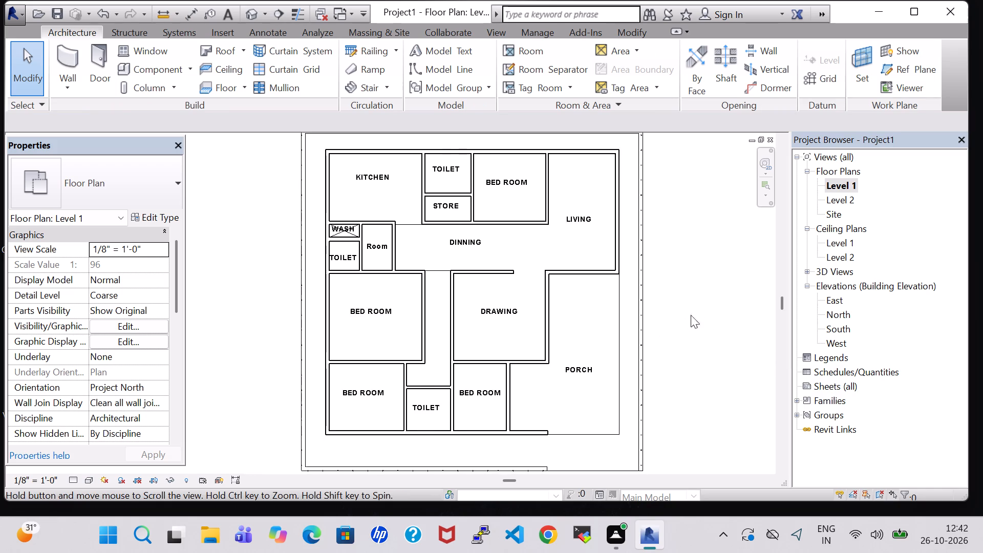
pyautogui.moveTo(691, 315); pyautogui.dragTo(692, 312, button='middle')
pyautogui.middleClick(691, 315)
pyautogui.scroll(-1, 687, 318)
pyautogui.moveTo(698, 297); pyautogui.dragTo(687, 293, button='middle')
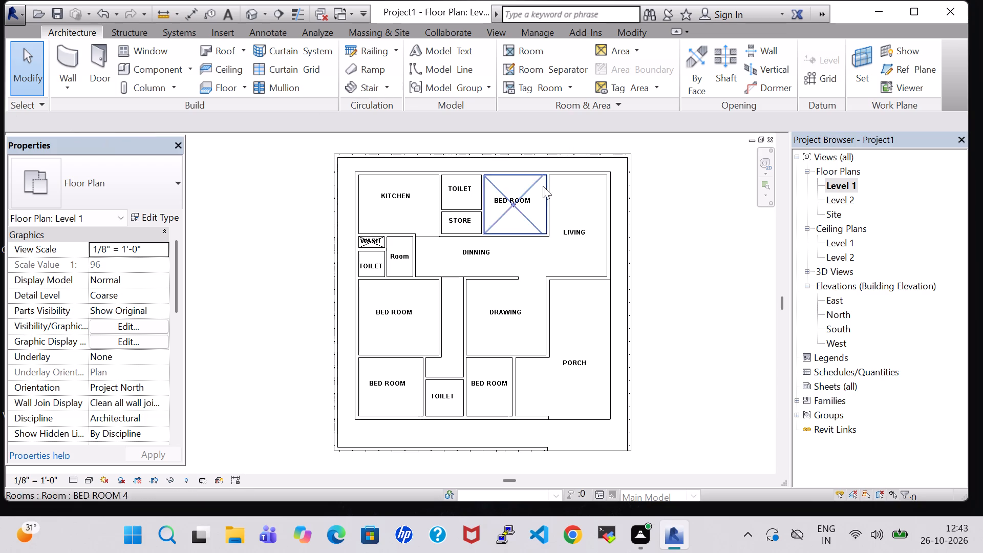
pyautogui.doubleClick(397, 257)
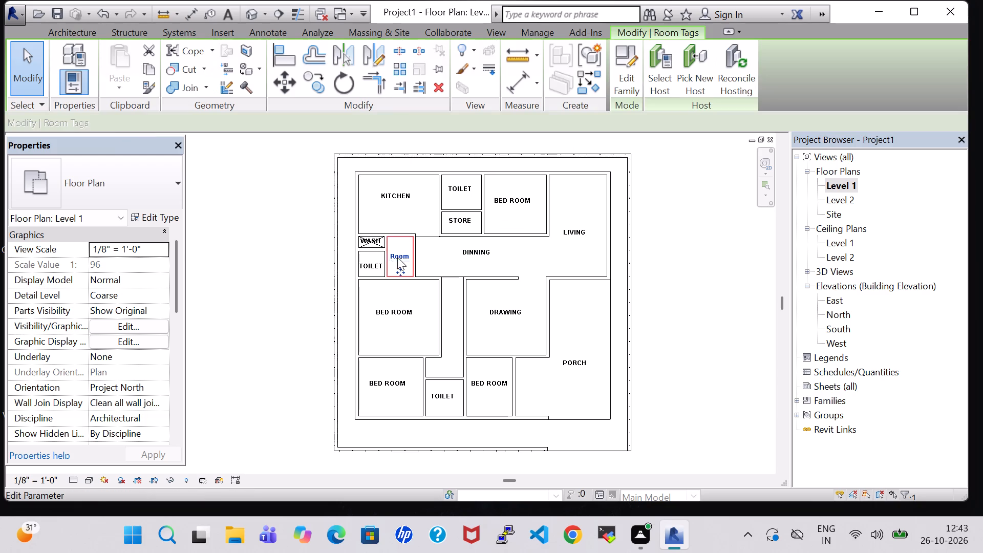
pyautogui.press('BackSpace')
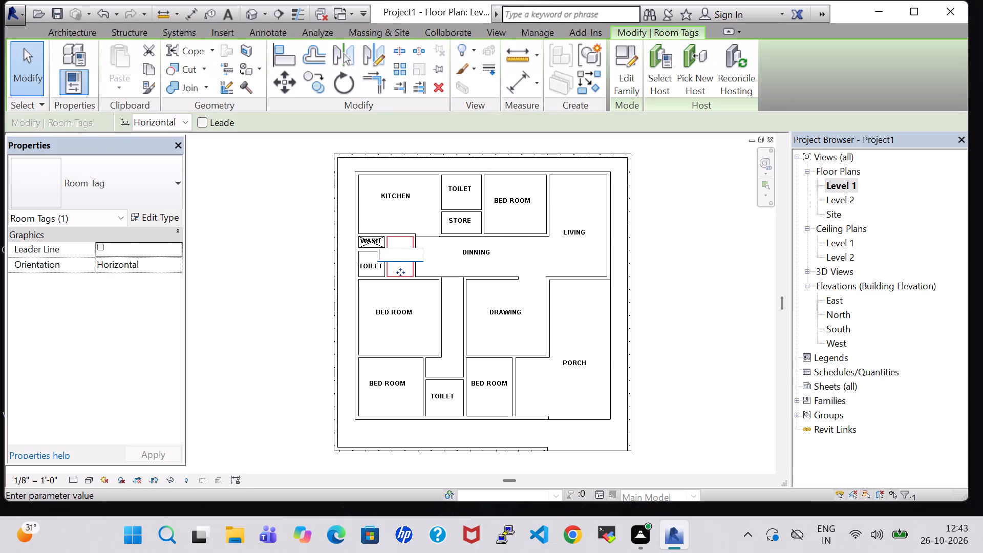
pyautogui.write('C,')
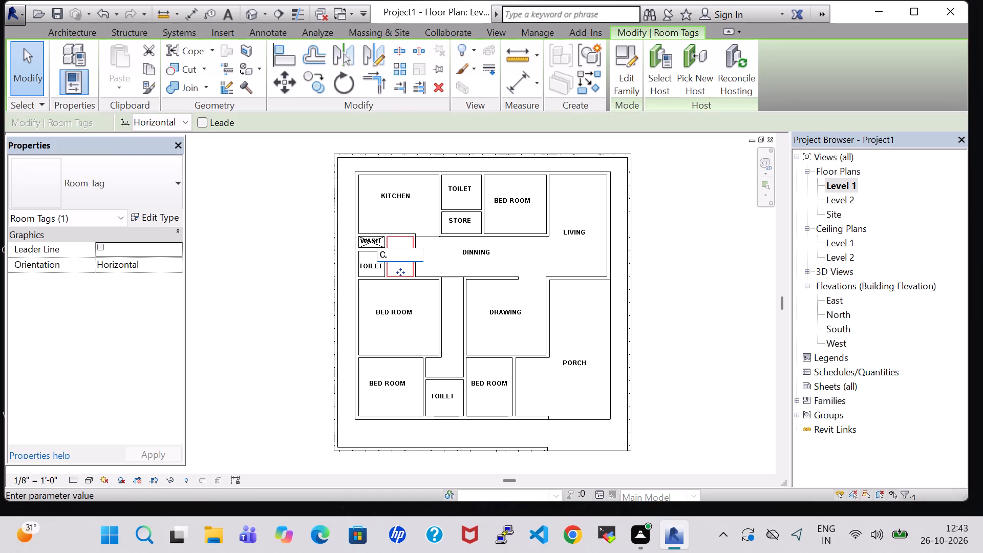
pyautogui.press('BackSpace')
pyautogui.write('.TOILET')
pyautogui.press('Return')
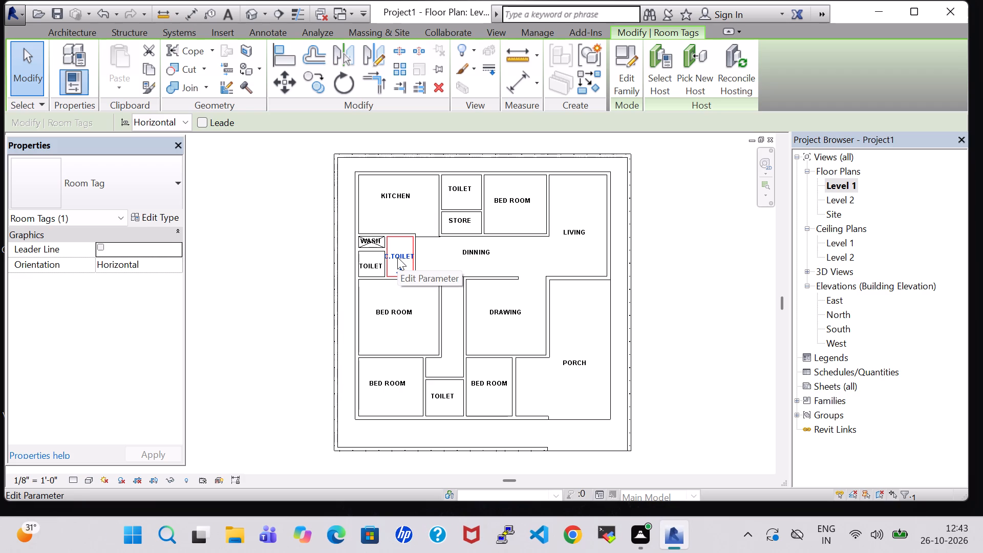
pyautogui.click(705, 253)
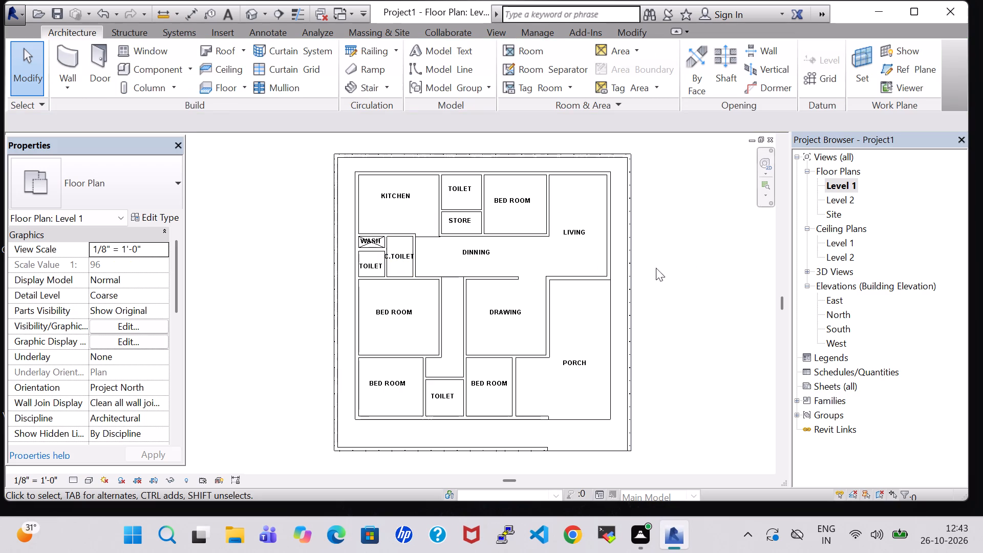
# Nudge the INNER WALL between C.TOILET and DINNING slightly east to widen the C.TOILET.
pyautogui.click(413, 261)
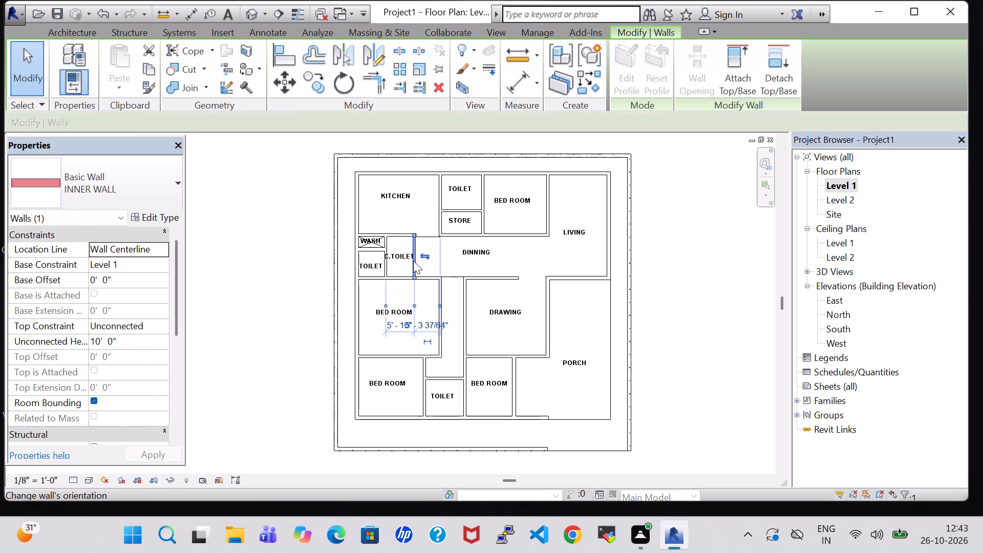
pyautogui.press('Right')
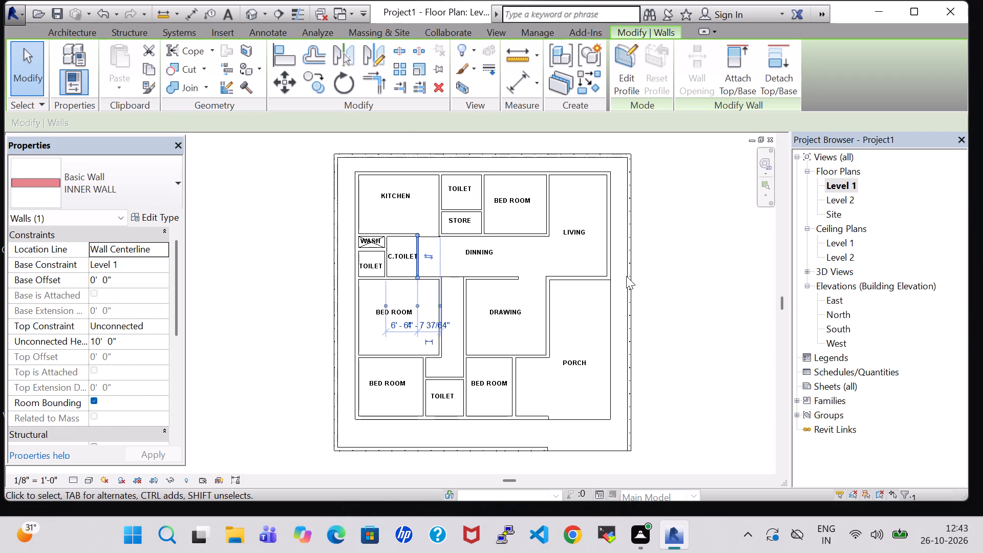
pyautogui.click(662, 258)
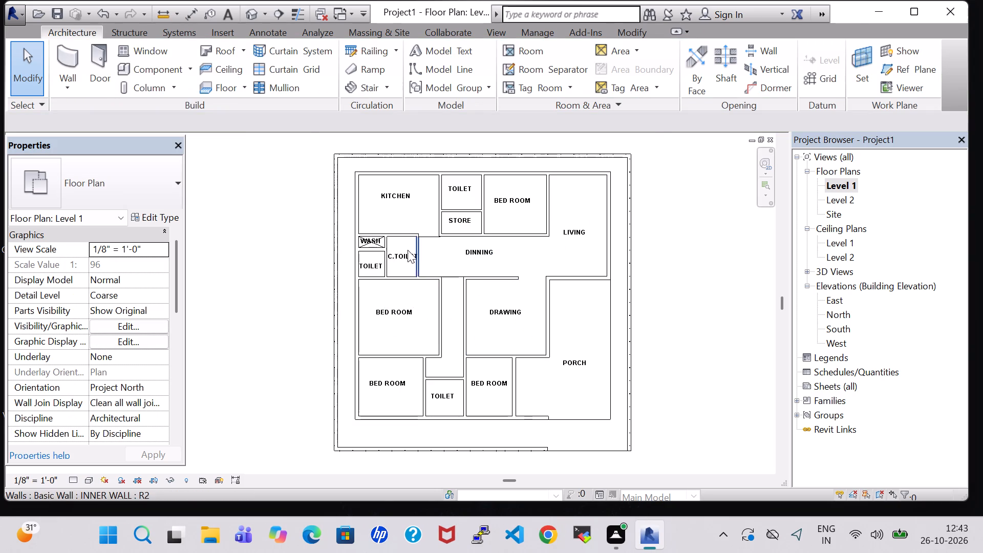
# Nudge the C.TOILET room tag slightly west so it sits between the room's walls.
pyautogui.scroll(4, 408, 250)
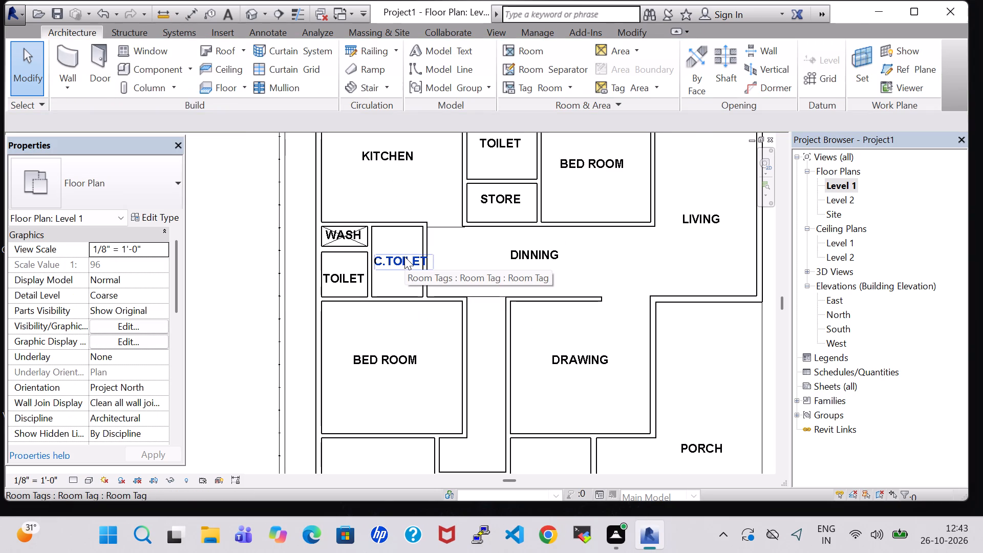
pyautogui.click(404, 257)
pyautogui.press('Left')
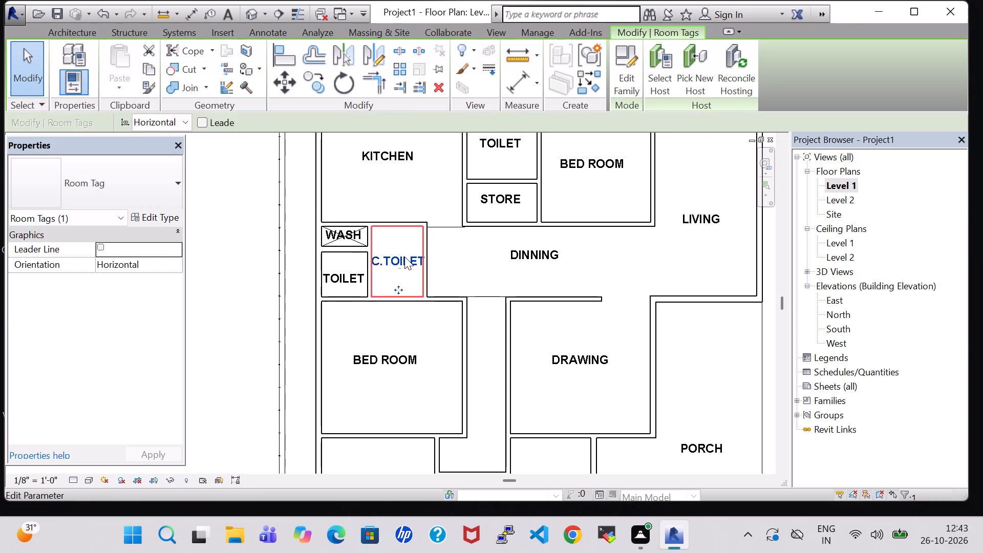
pyautogui.click(242, 268)
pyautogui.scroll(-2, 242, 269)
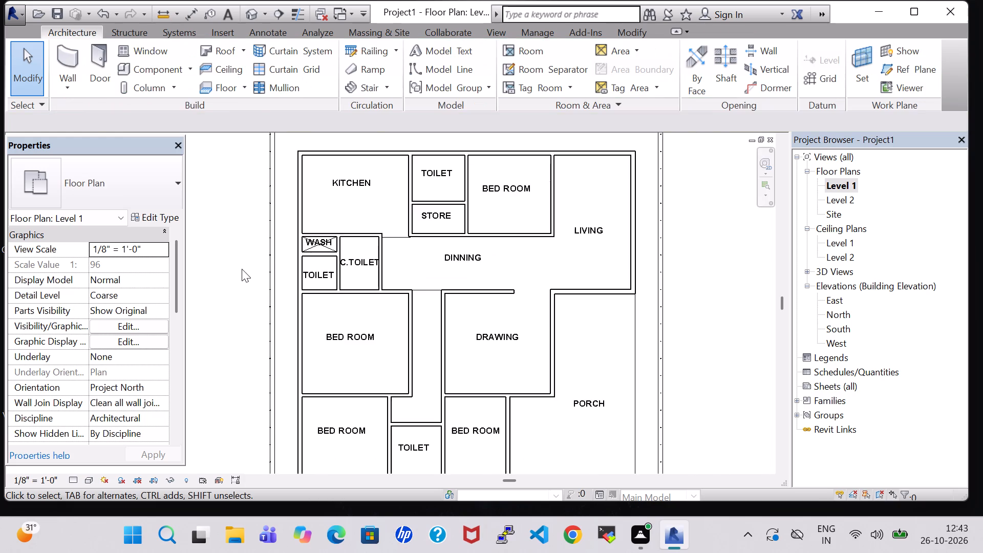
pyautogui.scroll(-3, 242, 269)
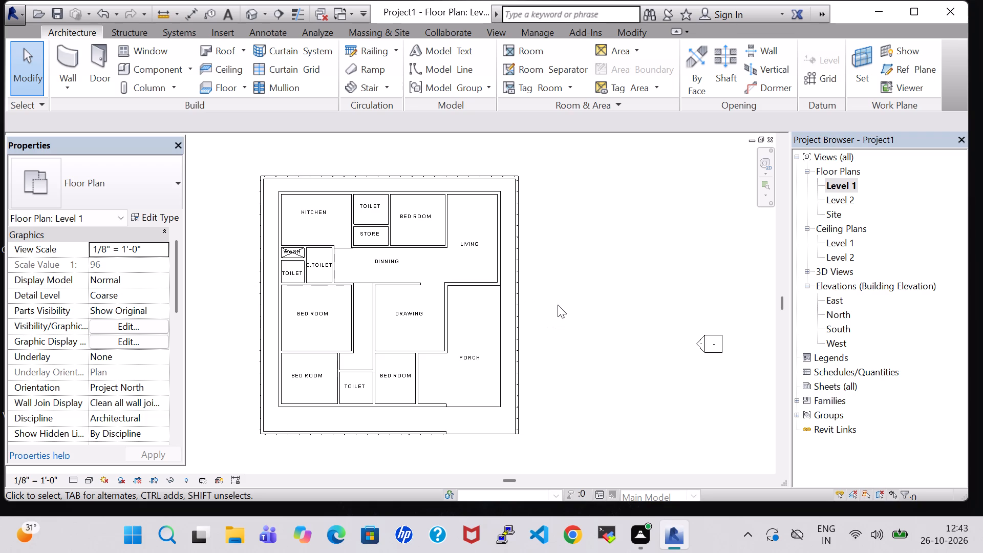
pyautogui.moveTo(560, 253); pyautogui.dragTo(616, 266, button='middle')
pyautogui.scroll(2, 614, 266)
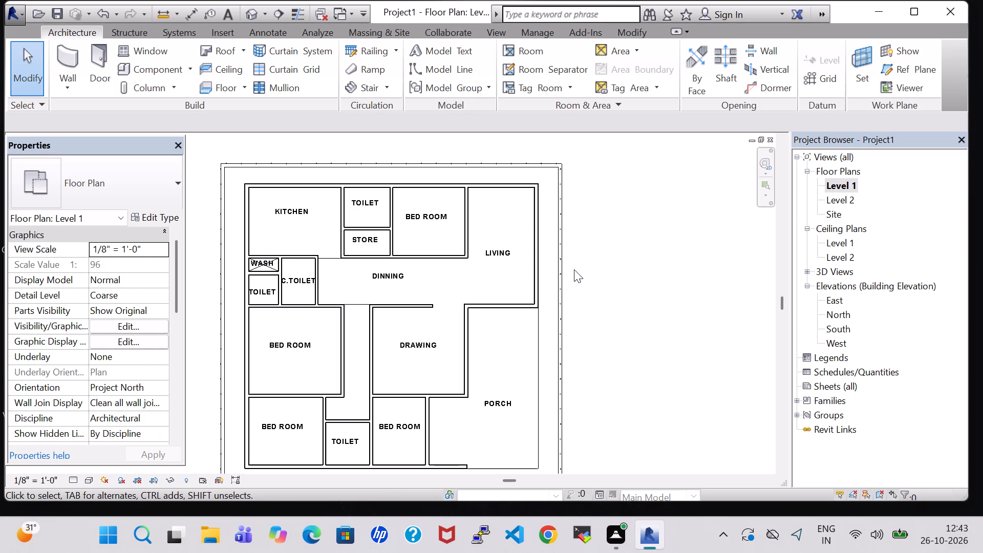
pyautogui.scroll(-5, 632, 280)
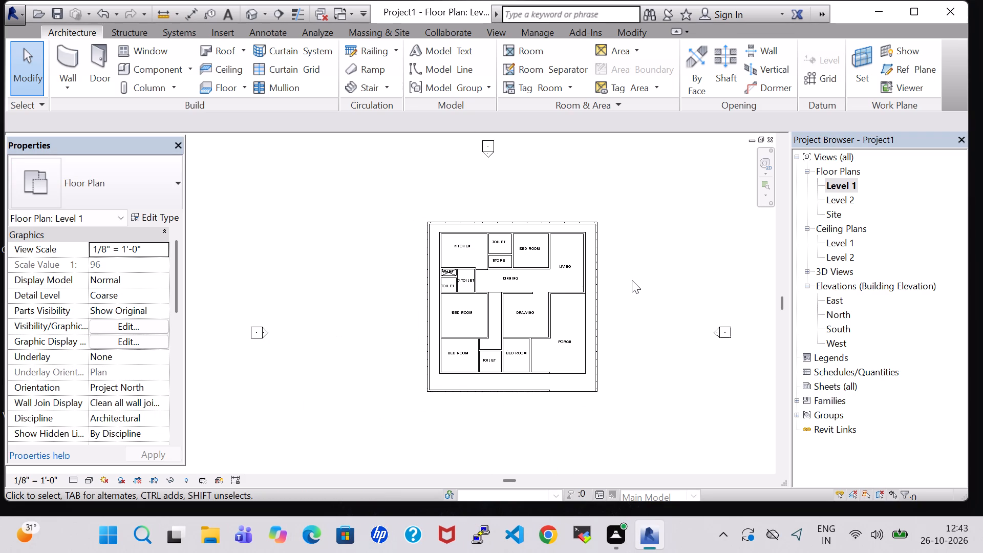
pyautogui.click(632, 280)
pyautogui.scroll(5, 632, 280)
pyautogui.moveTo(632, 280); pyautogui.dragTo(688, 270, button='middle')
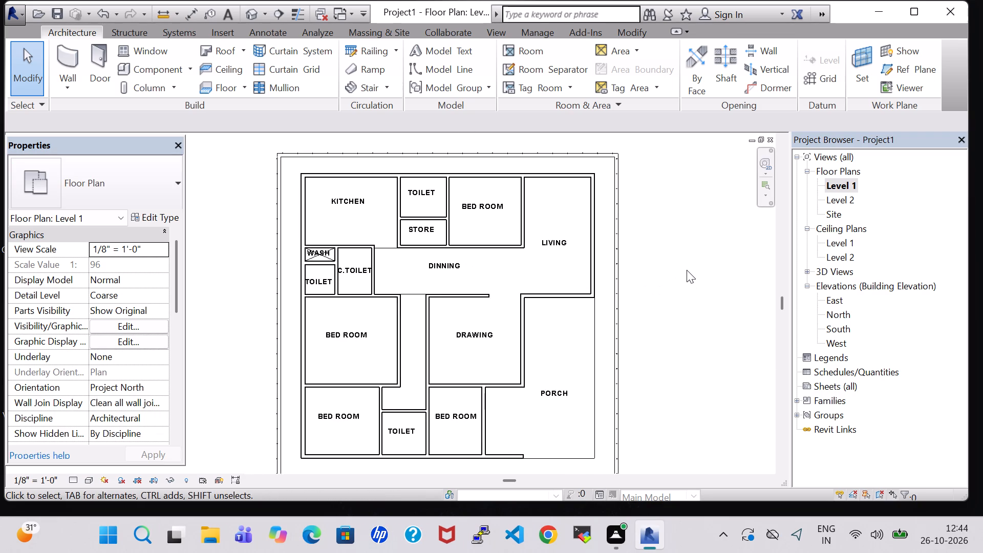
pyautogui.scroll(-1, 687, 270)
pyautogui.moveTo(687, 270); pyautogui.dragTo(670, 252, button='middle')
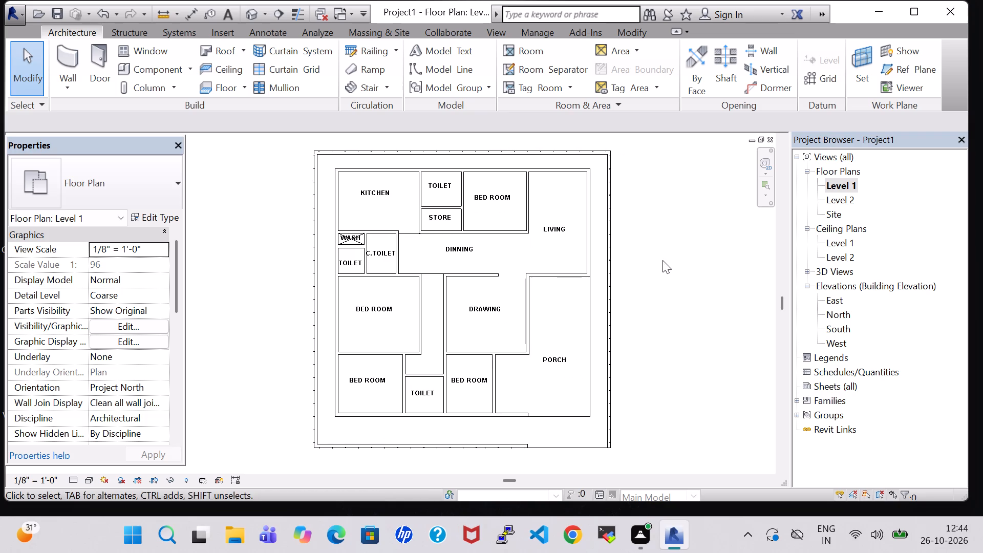
# Place a Single-Flush 30" x 80" door between the west TOILET and BED ROOM, swinging into the toilet, centred about 1'-10" from its east wall.
pyautogui.click(99, 64)
pyautogui.scroll(4, 425, 354)
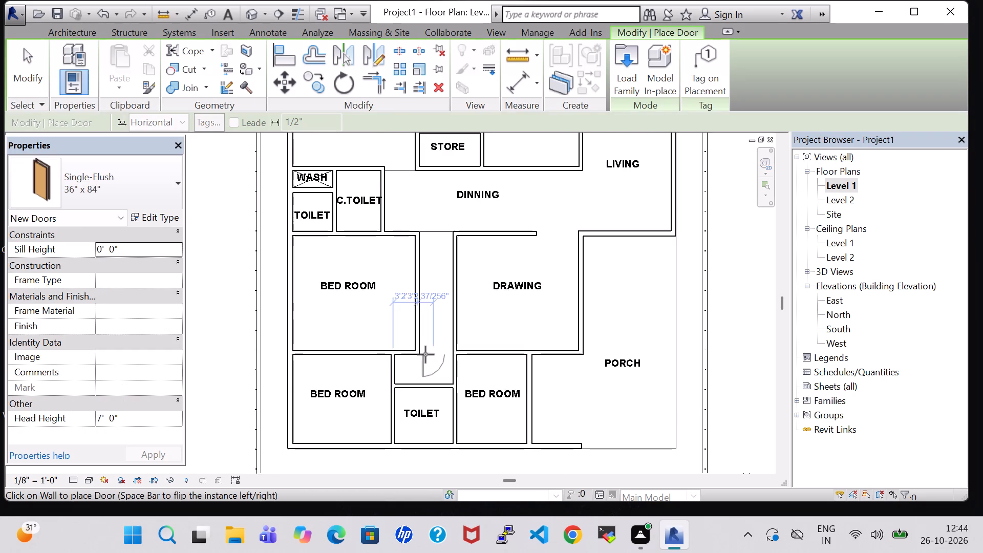
pyautogui.moveTo(396, 257); pyautogui.dragTo(407, 379, button='middle')
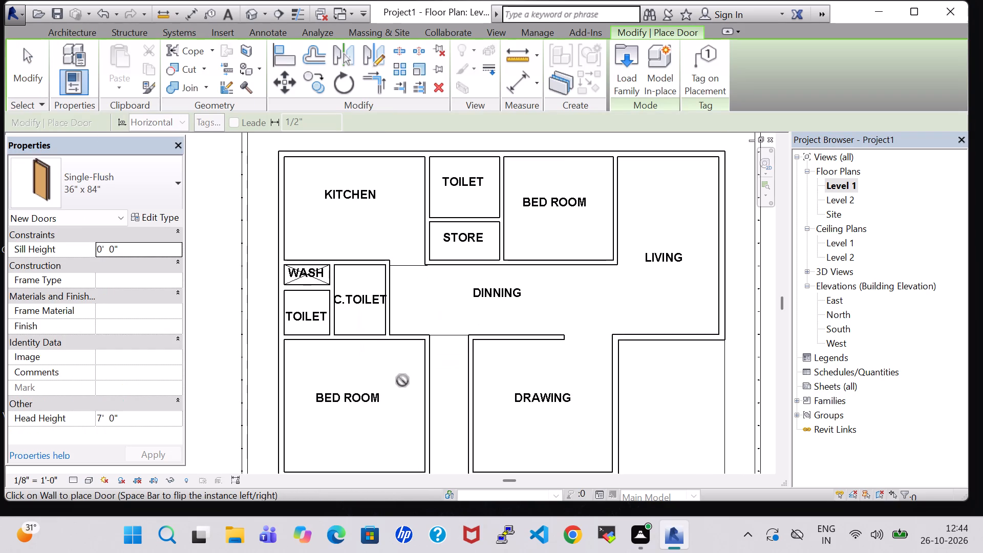
pyautogui.scroll(5, 353, 371)
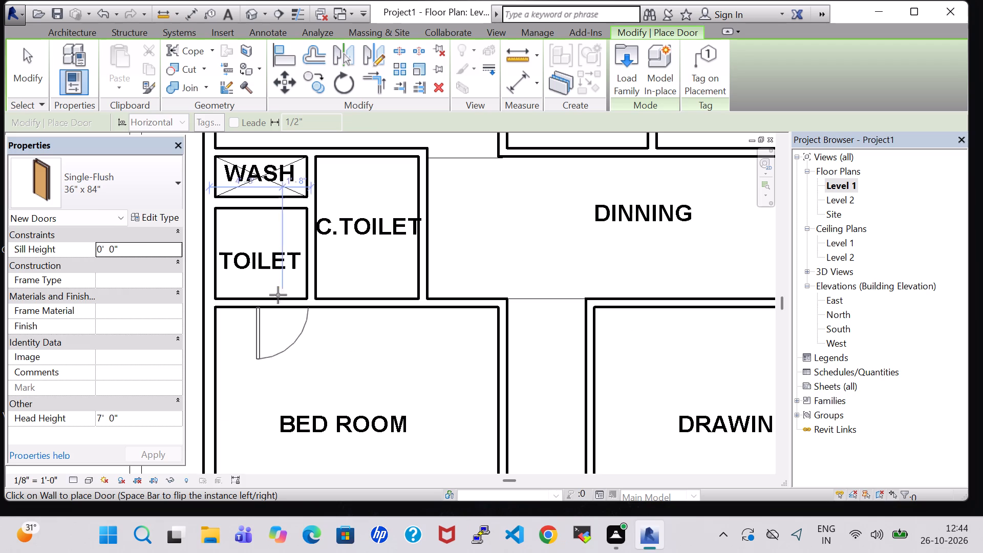
pyautogui.click(136, 199)
pyautogui.scroll(9, 96, 326)
pyautogui.click(82, 273)
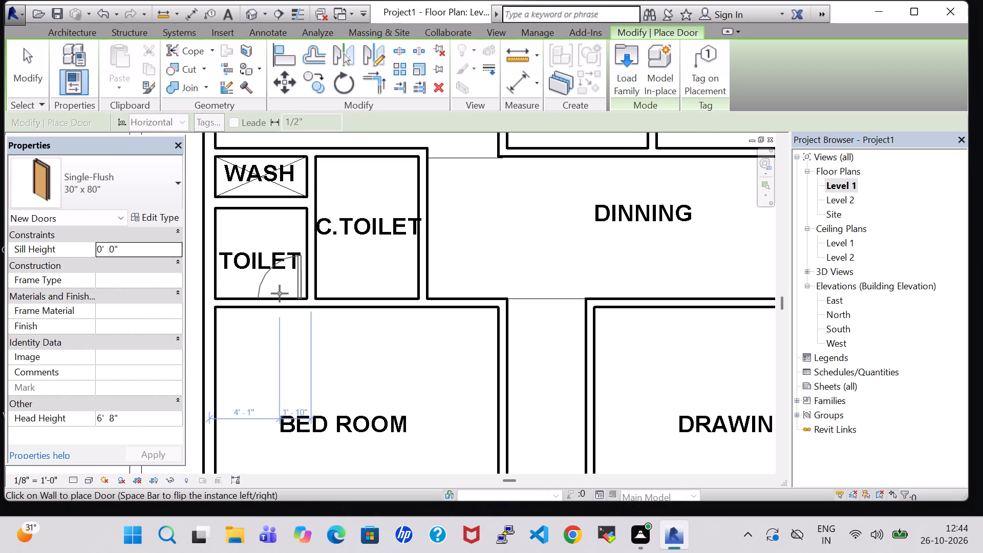
pyautogui.click(280, 293)
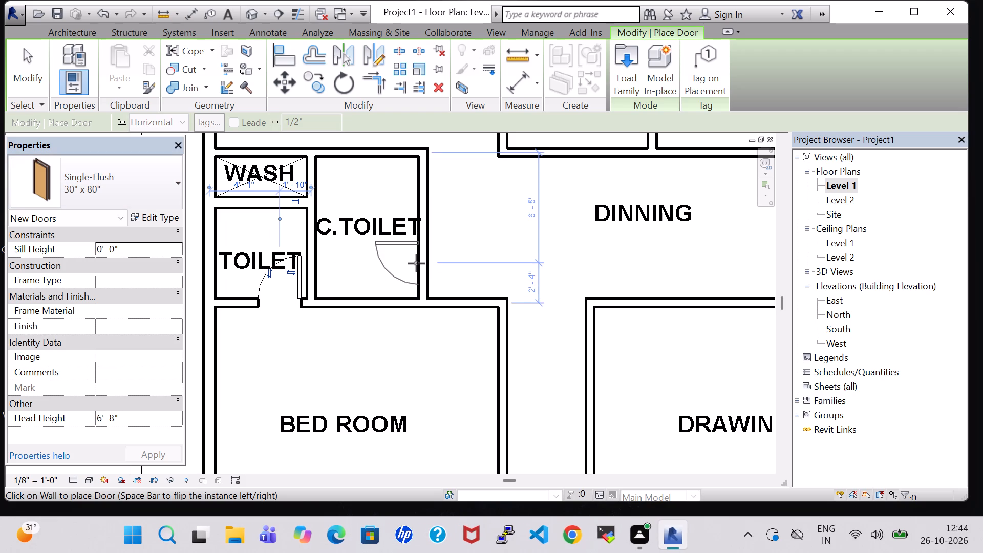
# Place a Single-Flush 30" x 80" door in C.TOILET's east wall, hinged at the south and swinging inward, centred about 1'-11" from the south wall.
pyautogui.press('space')
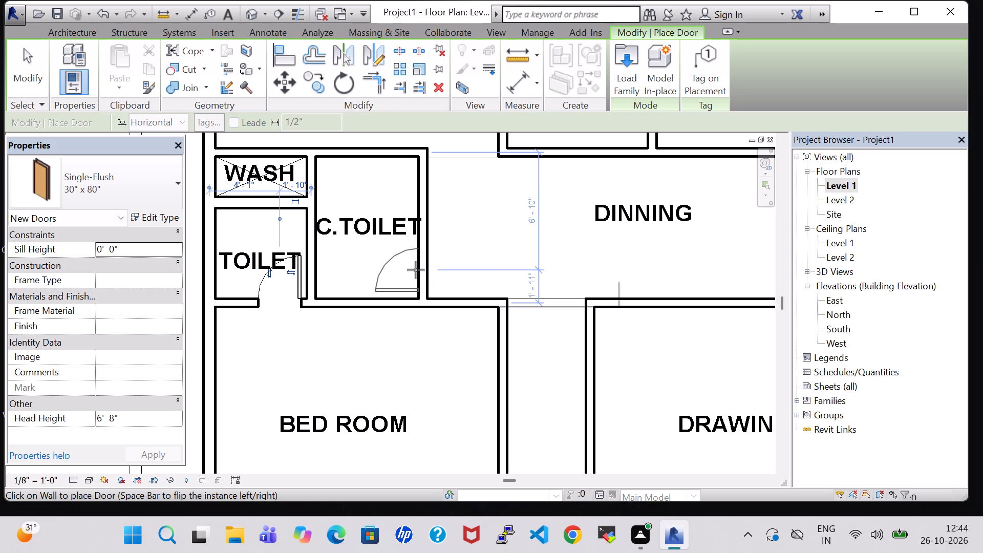
pyautogui.click(416, 270)
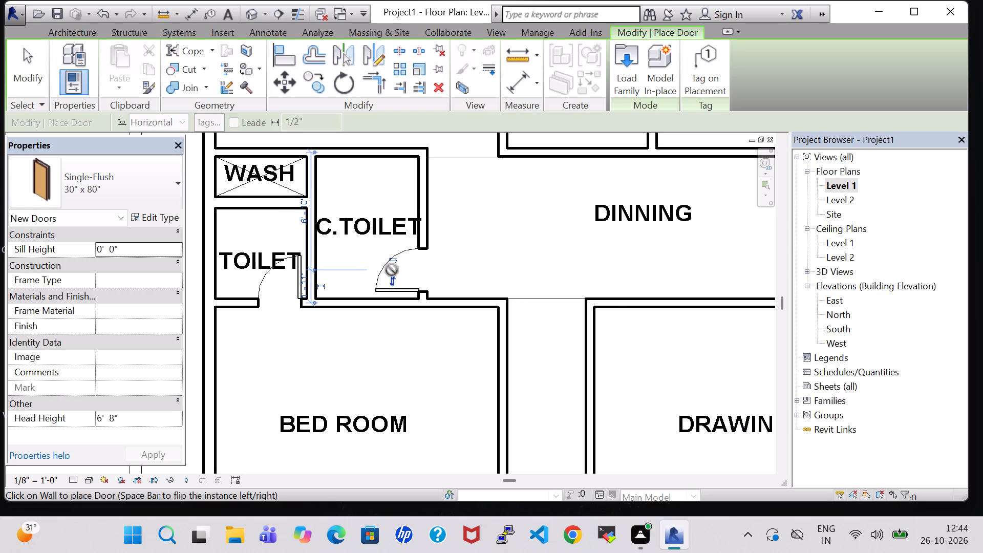
pyautogui.scroll(-4, 392, 270)
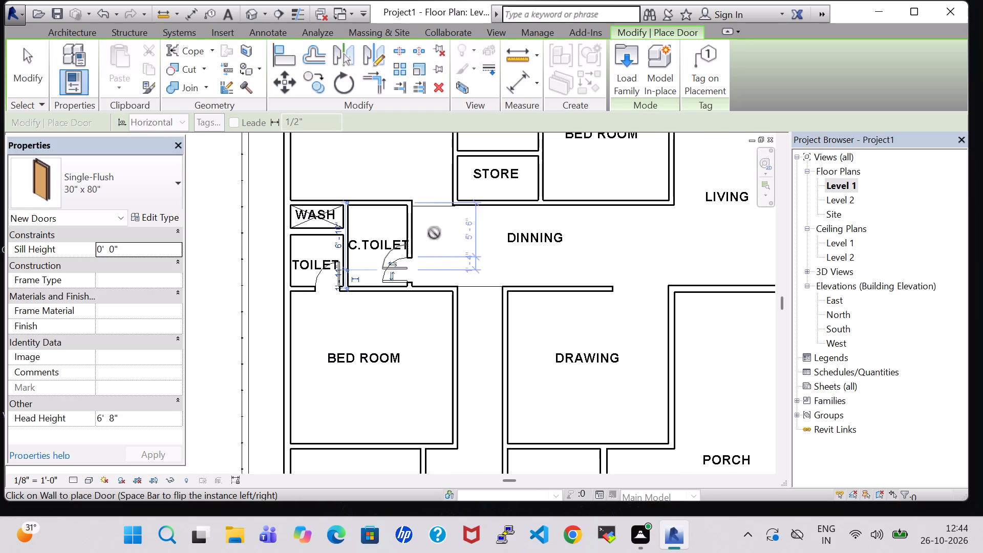
# Place a Single-Flush 30" x 80" door between the north TOILET and BED ROOM, hinged south, swinging into the toilet, centred about 1'-11" from its south wall.
pyautogui.moveTo(479, 247); pyautogui.dragTo(388, 379, button='middle')
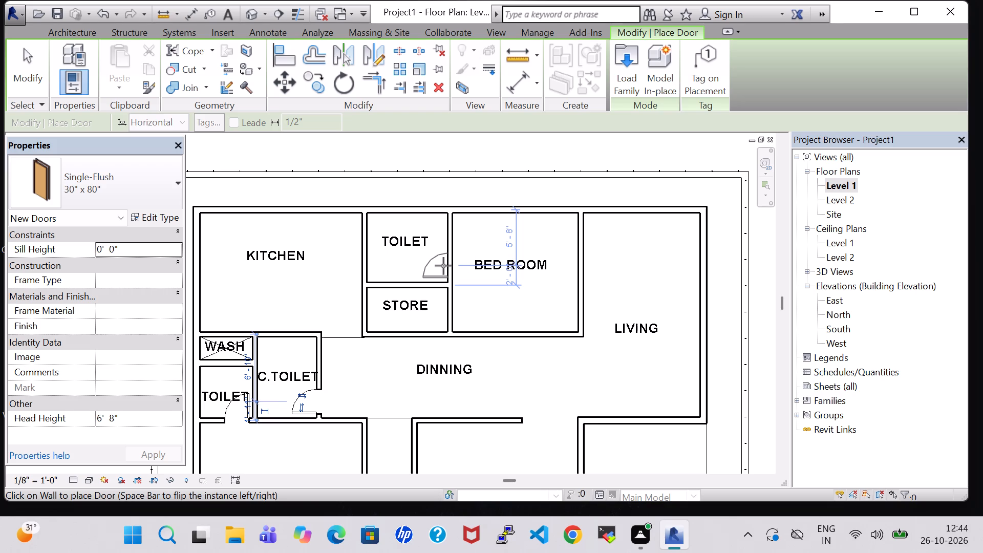
pyautogui.click(443, 266)
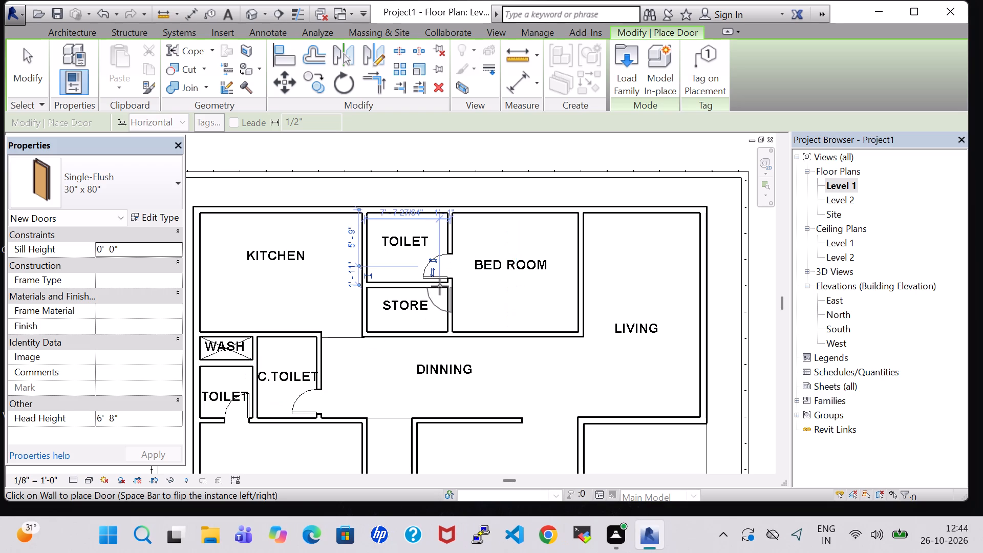
# Place a Single-Flush 30" x 80" door in the southern TOILET's north wall, hinged west and swinging inward, centred about 1'-9" from the west wall.
pyautogui.scroll(-3, 440, 286)
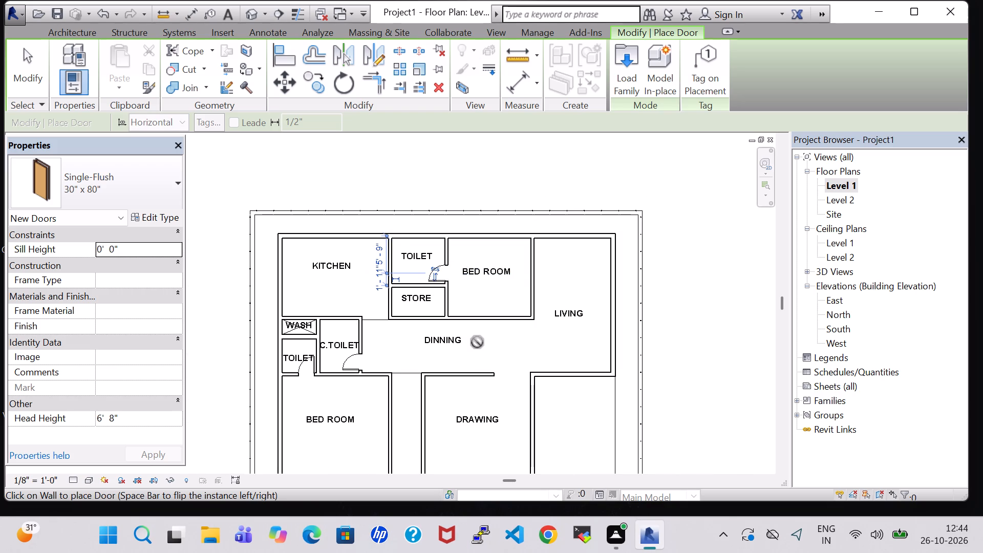
pyautogui.moveTo(477, 342); pyautogui.dragTo(483, 278, button='middle')
pyautogui.middleClick(484, 269)
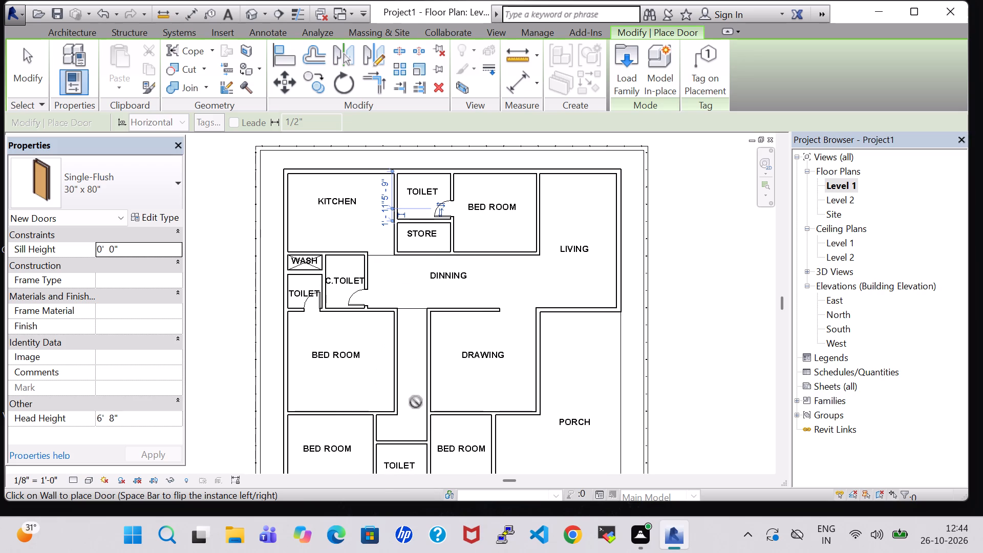
pyautogui.scroll(7, 380, 474)
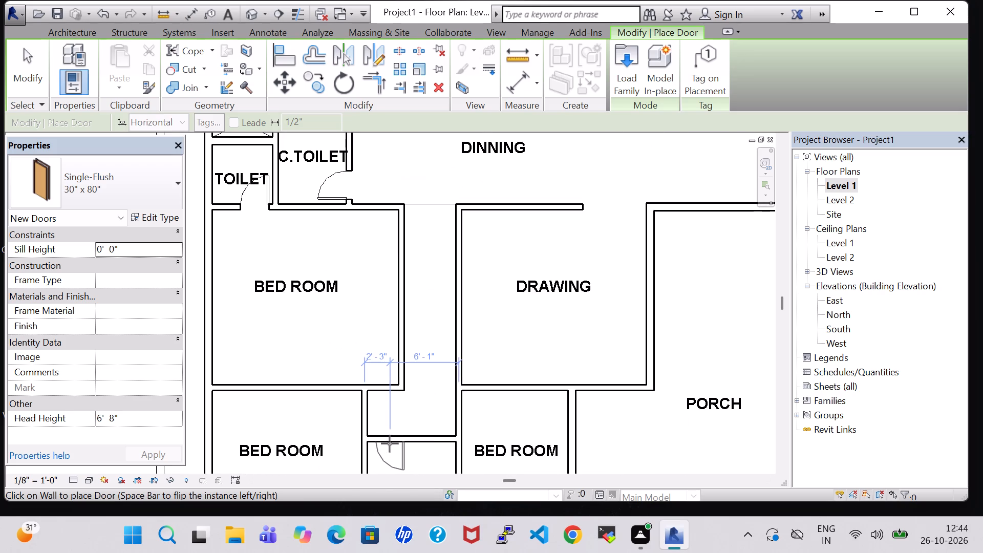
pyautogui.press('space')
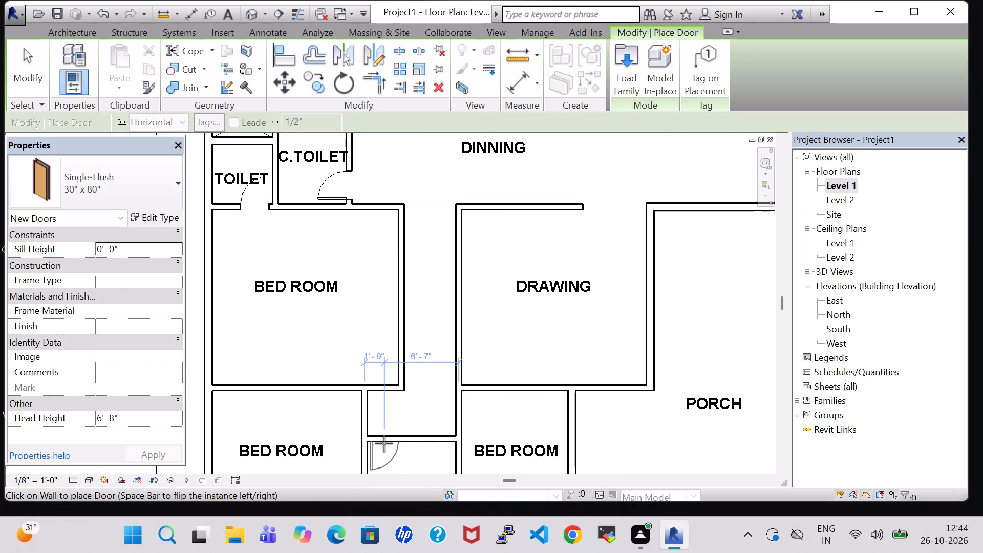
pyautogui.click(384, 443)
pyautogui.press('Escape')
pyautogui.press('Escape')
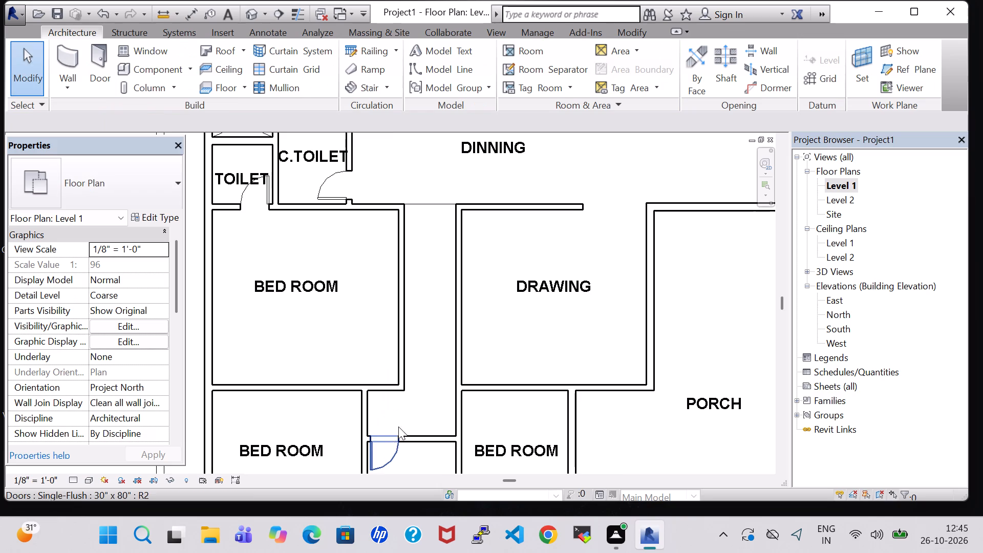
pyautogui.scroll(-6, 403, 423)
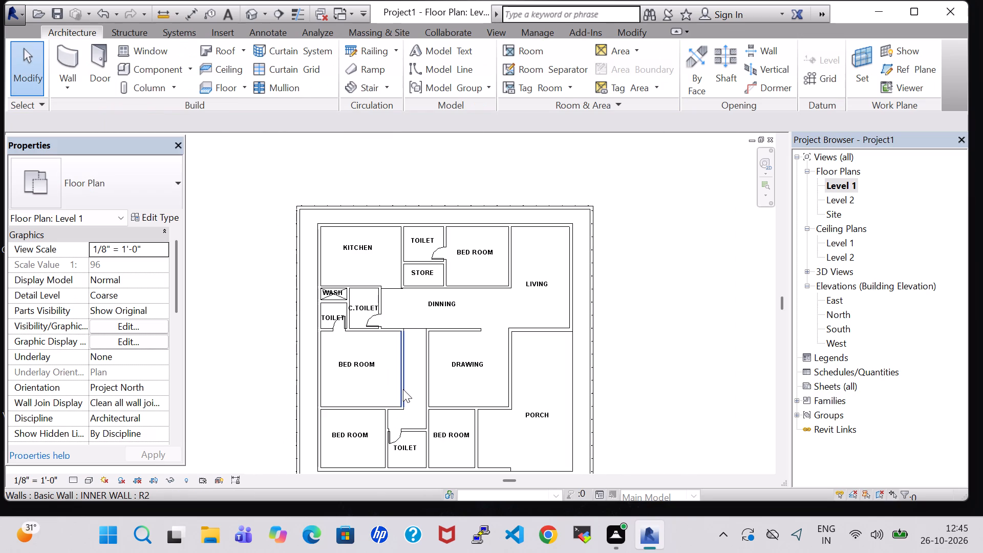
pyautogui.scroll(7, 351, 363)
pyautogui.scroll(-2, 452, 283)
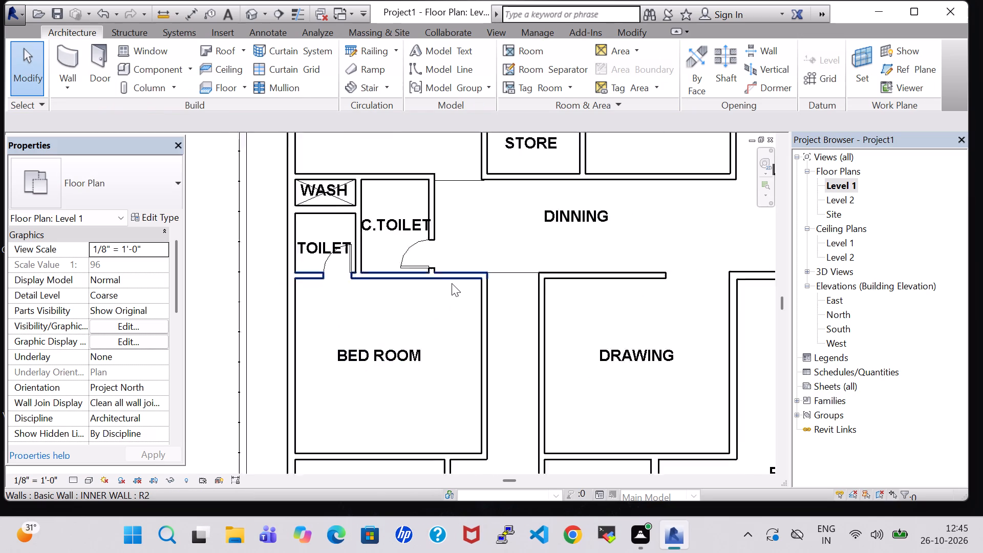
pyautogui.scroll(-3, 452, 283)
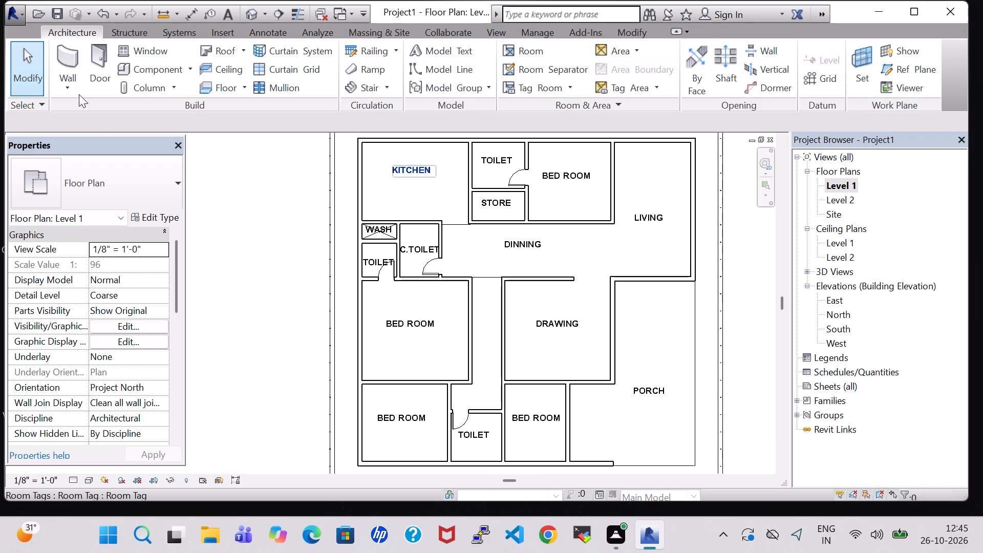
# Load the Door-Single-Panel family from the US Imperial Doors library with its 30" x 80" type for door placement.
pyautogui.click(93, 63)
pyautogui.click(631, 56)
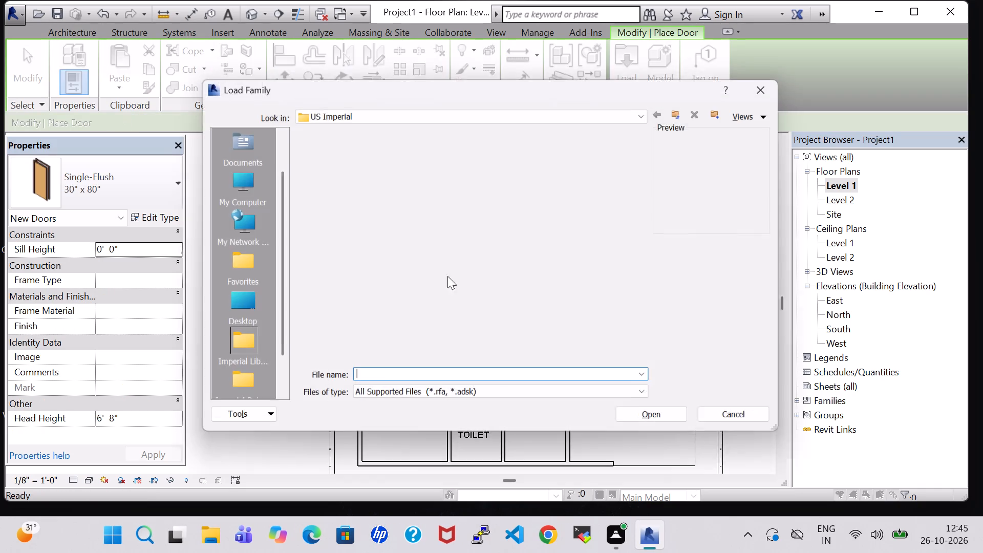
pyautogui.scroll(-1, 631, 259)
pyautogui.scroll(1, 576, 219)
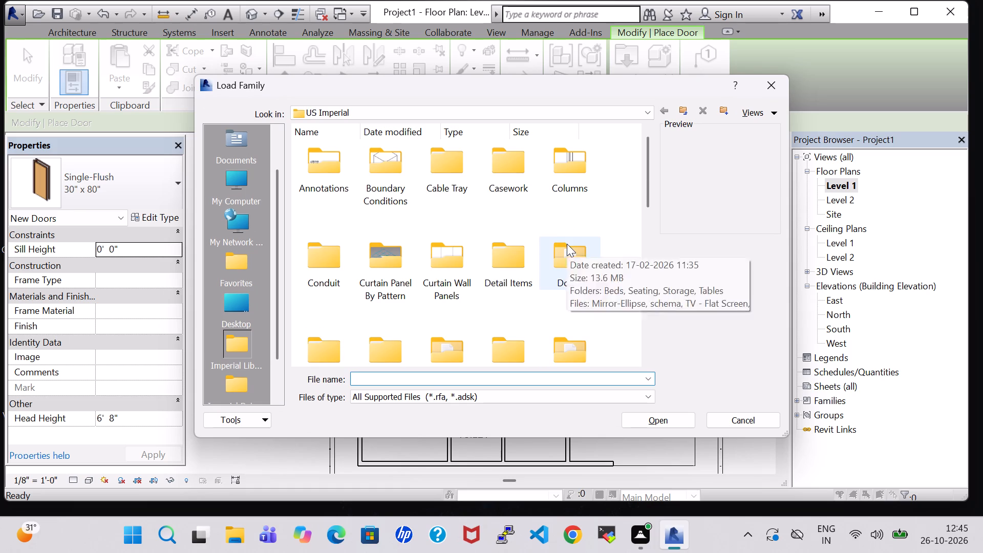
pyautogui.doubleClick(567, 244)
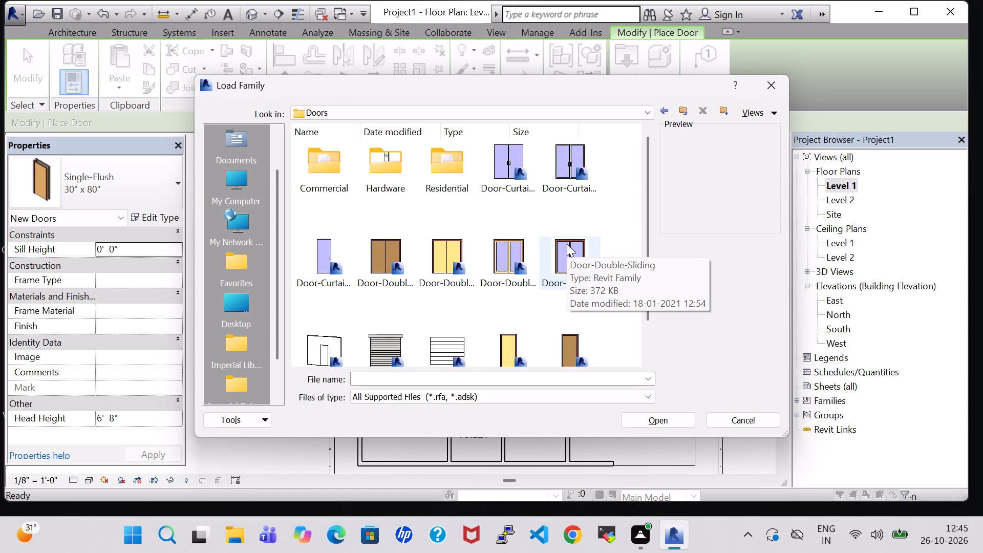
pyautogui.click(457, 168)
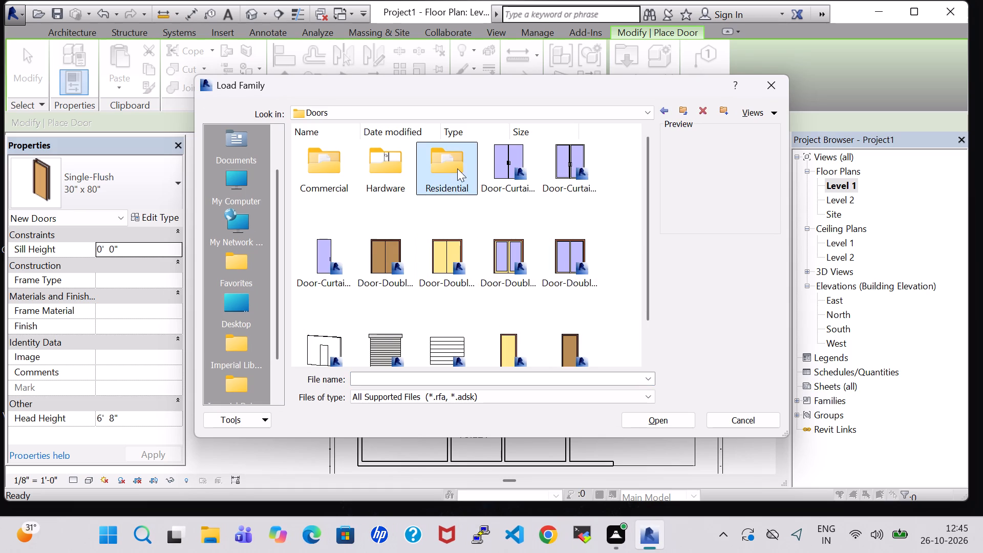
pyautogui.scroll(-1, 589, 293)
pyautogui.click(569, 298)
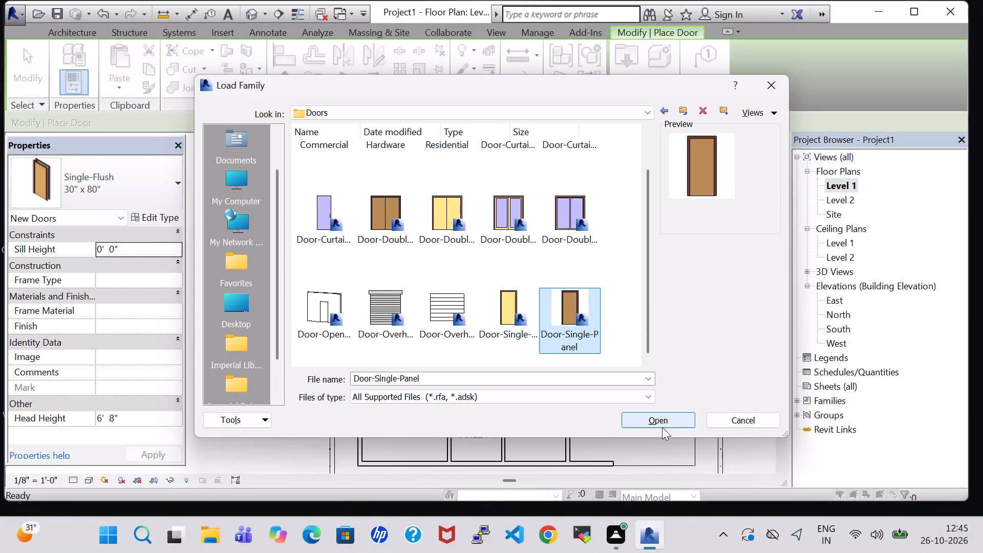
pyautogui.click(662, 421)
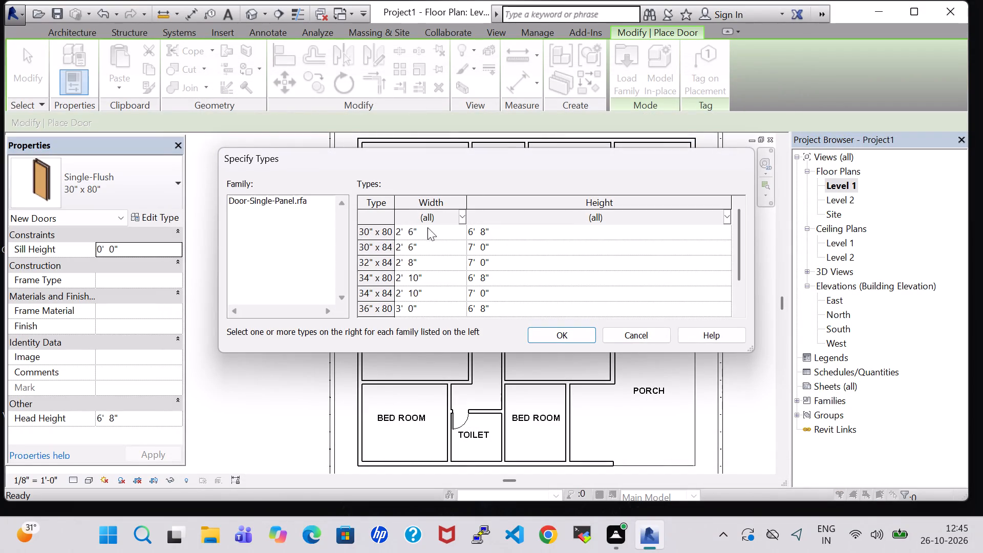
pyautogui.click(404, 235)
pyautogui.click(578, 336)
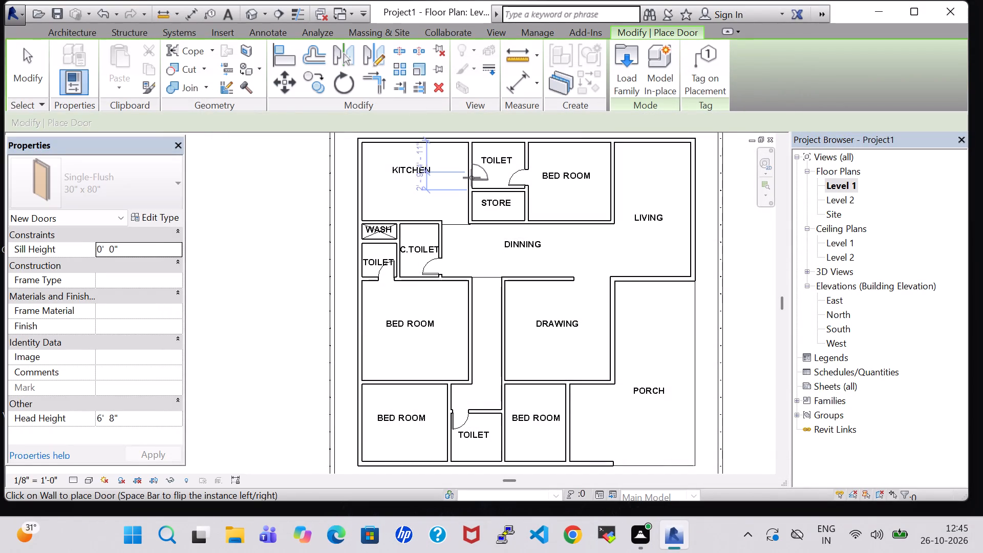
# Place a Door-Single-Panel 30" x 80" door in STORE's west wall, hinged south and swinging inward, centred about 1'-10" from the south wall.
pyautogui.scroll(9, 468, 207)
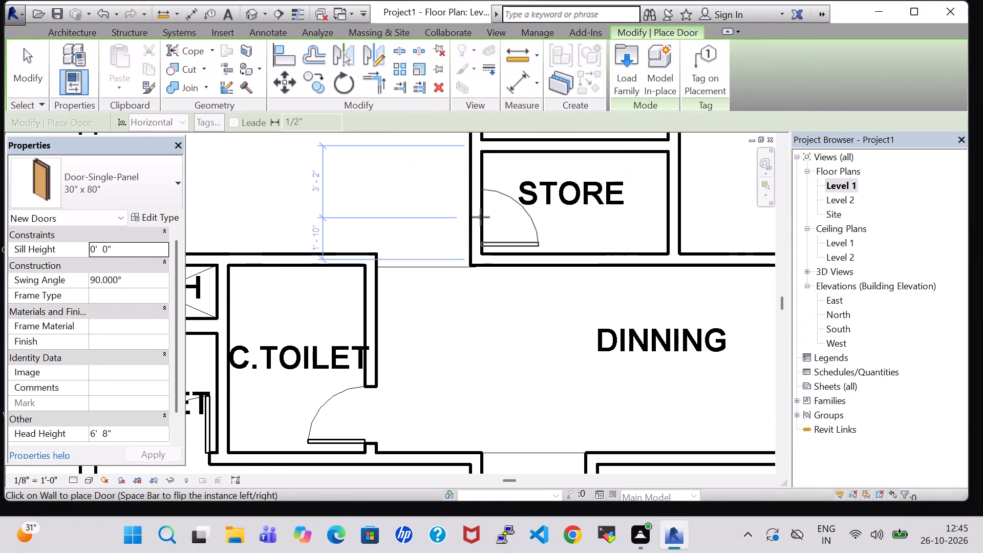
pyautogui.click(481, 217)
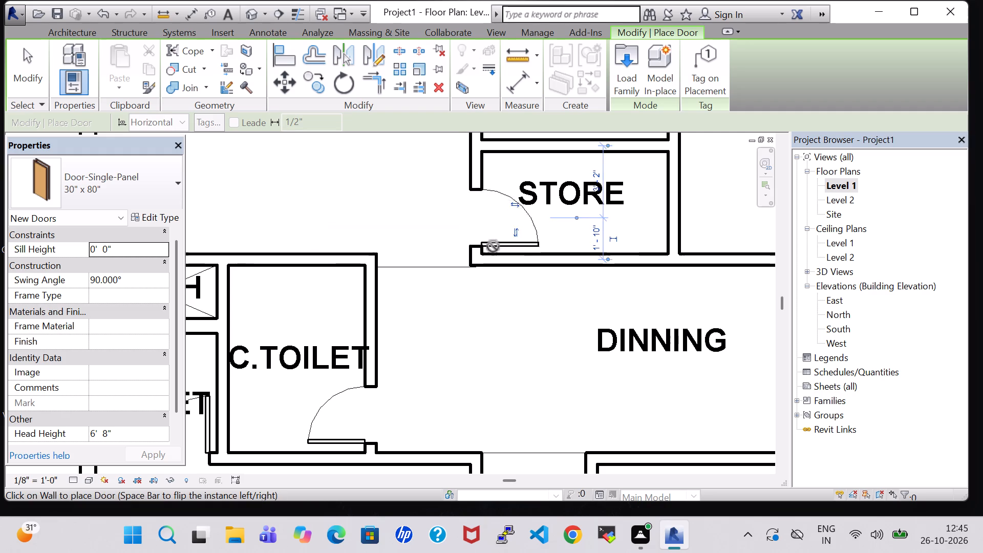
pyautogui.scroll(-4, 498, 265)
pyautogui.press('Escape')
pyautogui.press('Escape')
# Examine the STORE door's type properties and the door types available for it.
pyautogui.click(503, 238)
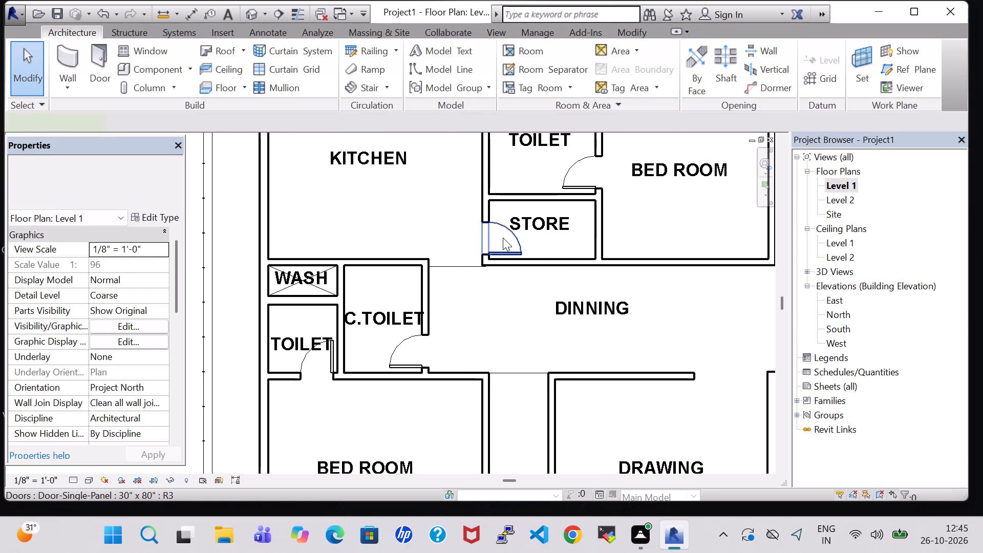
pyautogui.click(153, 219)
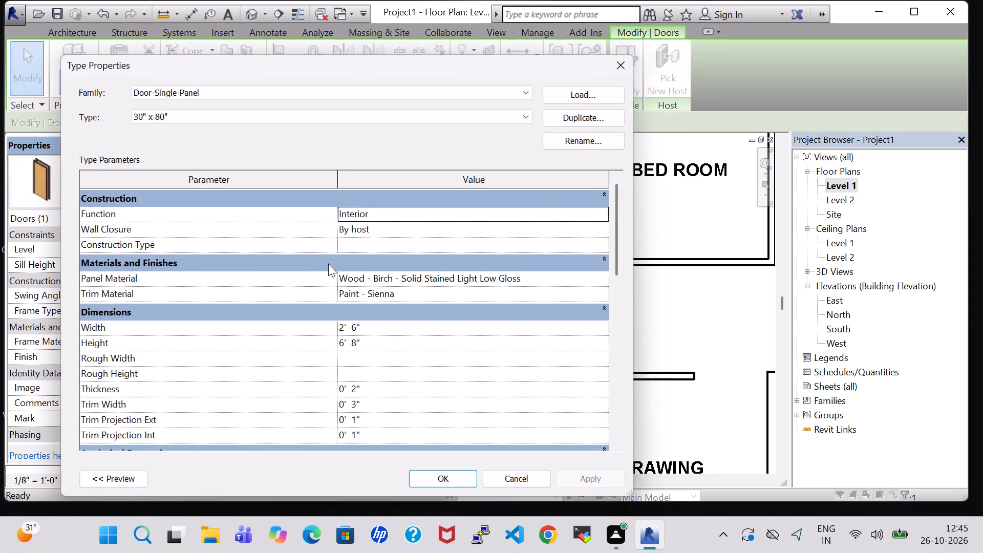
pyautogui.click(608, 72)
pyautogui.click(95, 192)
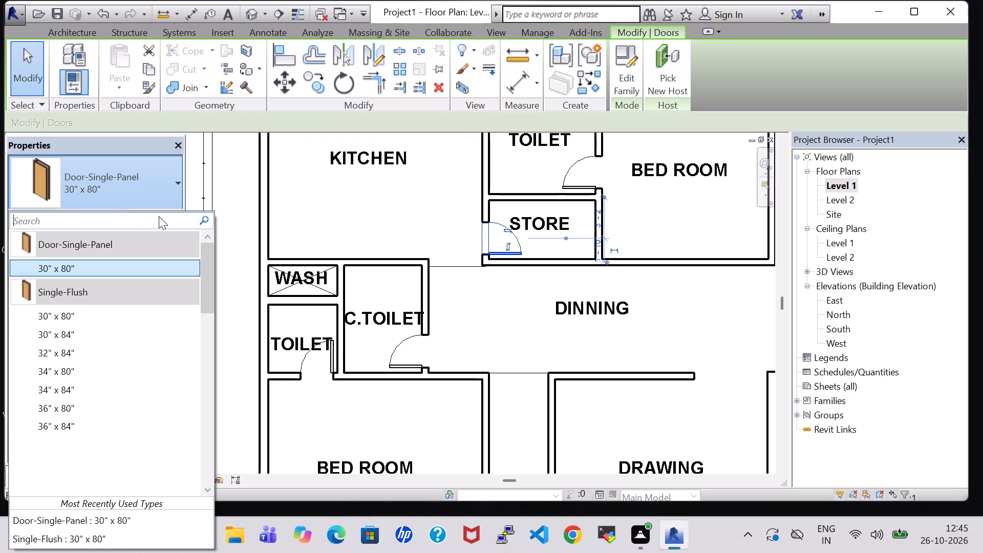
pyautogui.click(230, 182)
# Place a Door-Single-Panel 30" x 80" door in KITCHEN's west exterior wall, hinged south and swinging inward, centred about 1'-10" from the south wall.
pyautogui.scroll(-4, 486, 248)
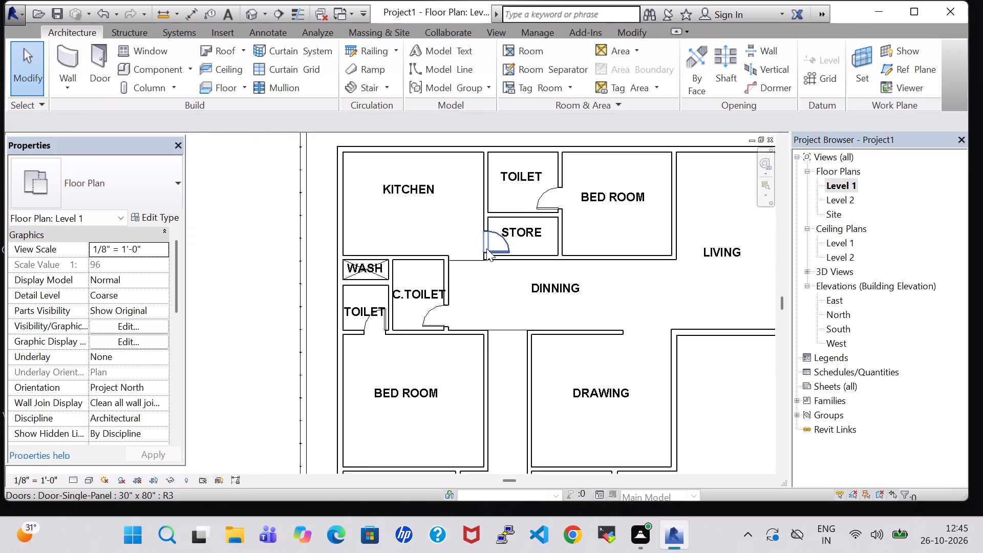
pyautogui.scroll(-1, 486, 248)
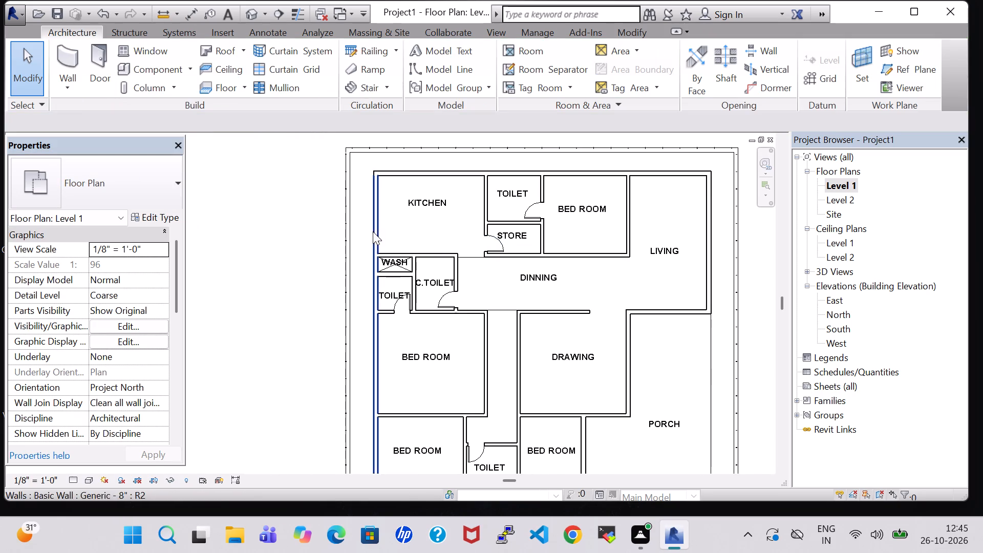
pyautogui.click(102, 60)
pyautogui.scroll(5, 366, 238)
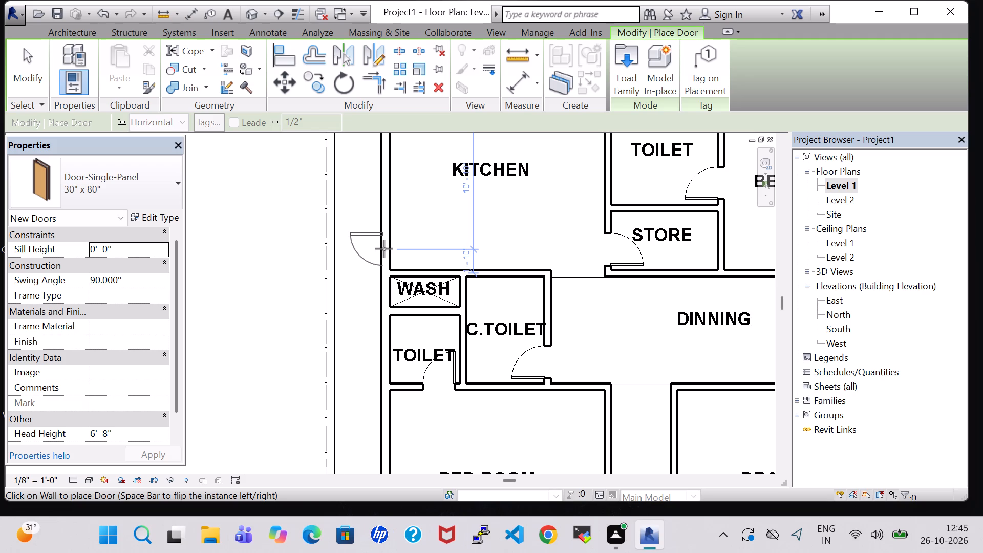
pyautogui.click(396, 249)
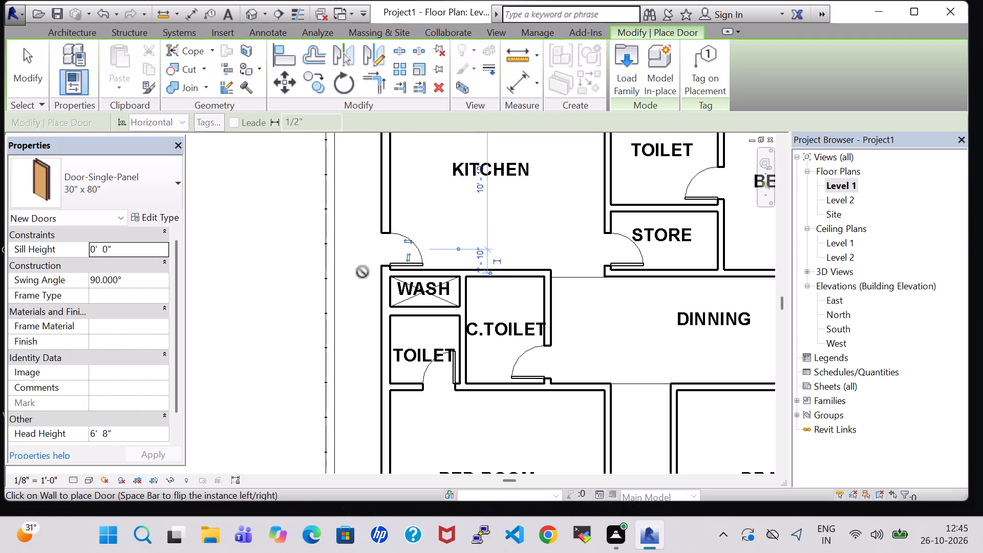
pyautogui.scroll(-3, 362, 272)
pyautogui.press('Escape')
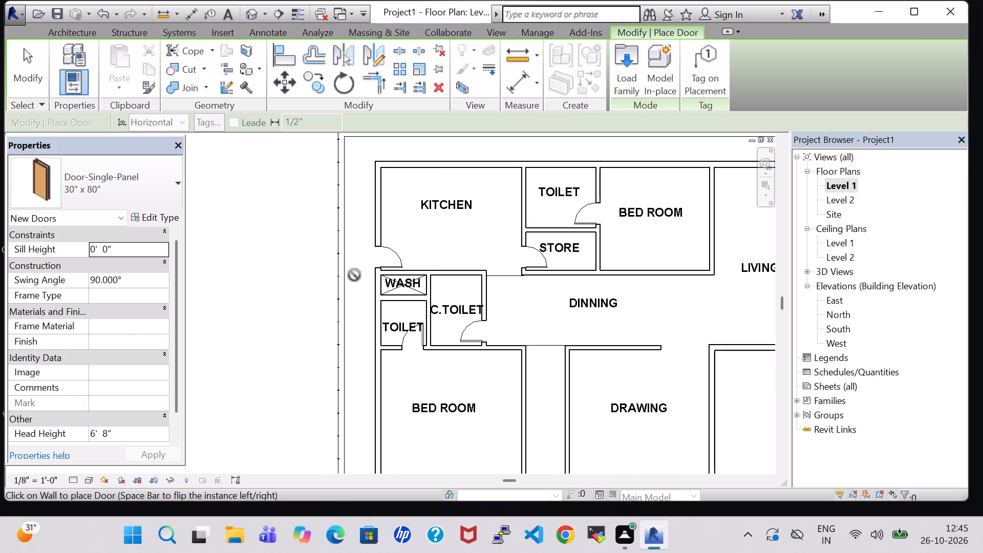
pyautogui.scroll(-3, 354, 275)
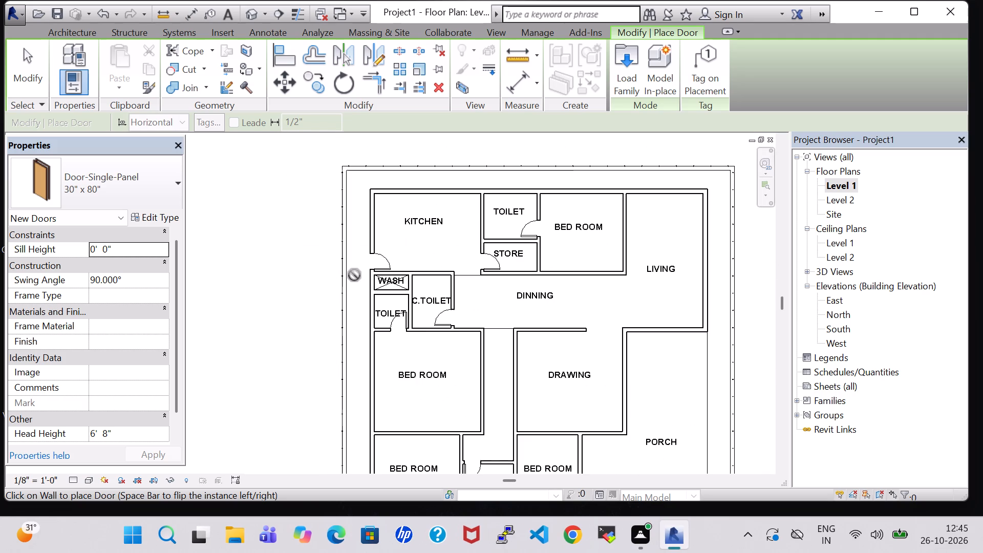
pyautogui.scroll(-2, 354, 275)
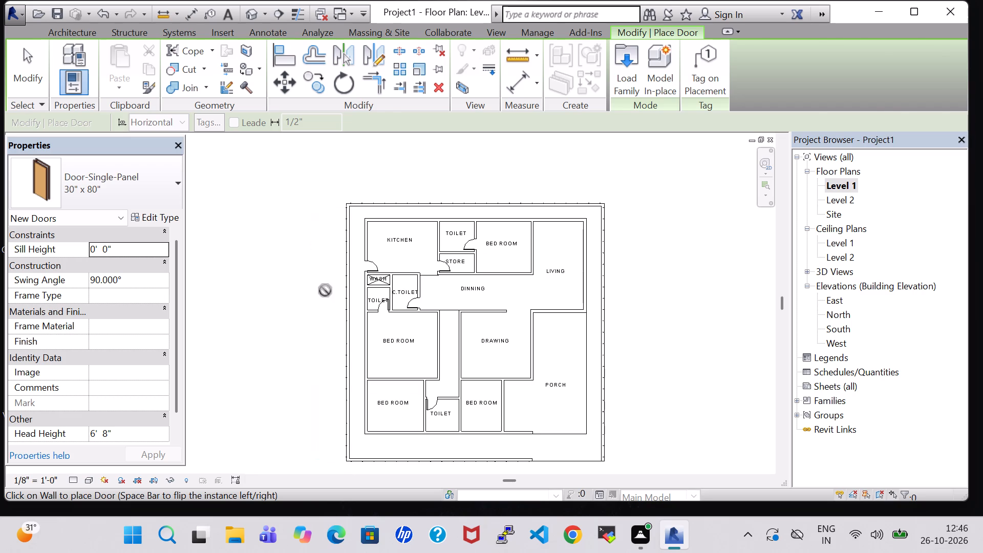
pyautogui.press('Escape')
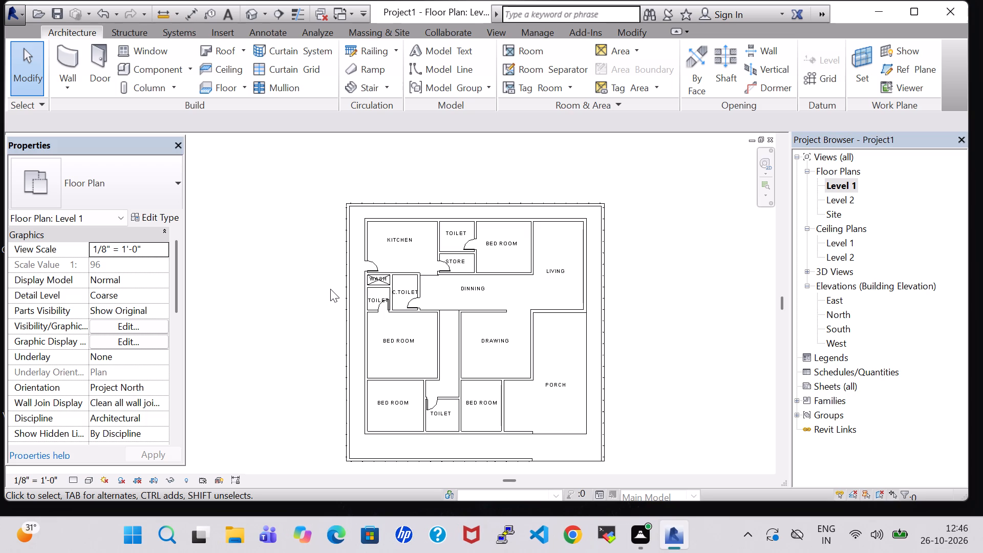
# Load the Door-Exterior-Double-Full Glass-Wood_Clad family from the Residential doors library with its 60" x 80" type for door placement.
pyautogui.click(102, 53)
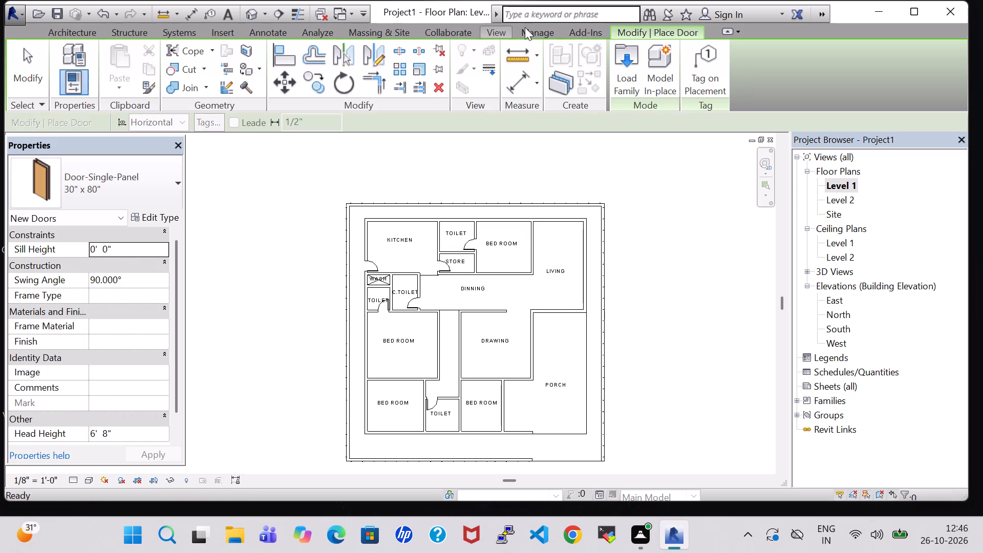
pyautogui.click(624, 54)
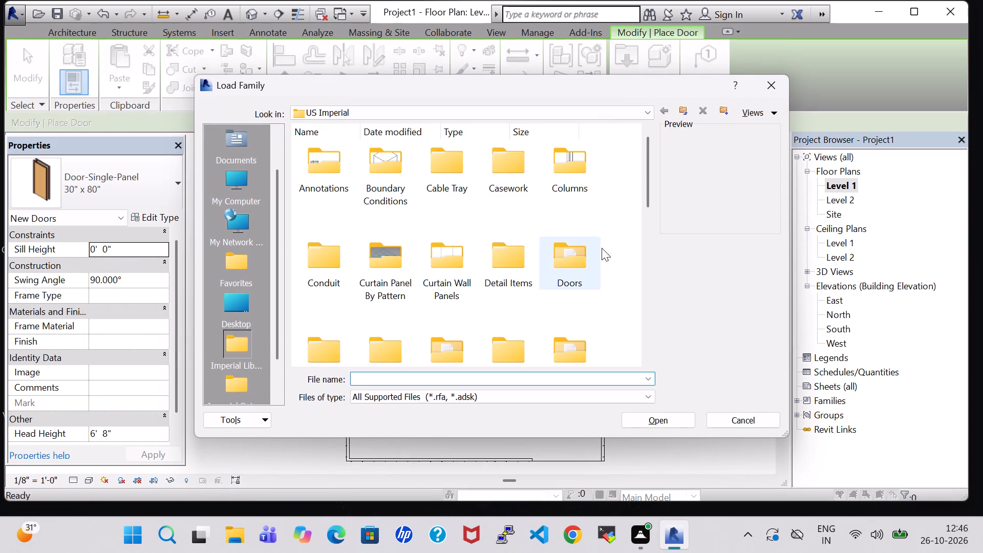
pyautogui.doubleClick(592, 251)
pyautogui.click(455, 173)
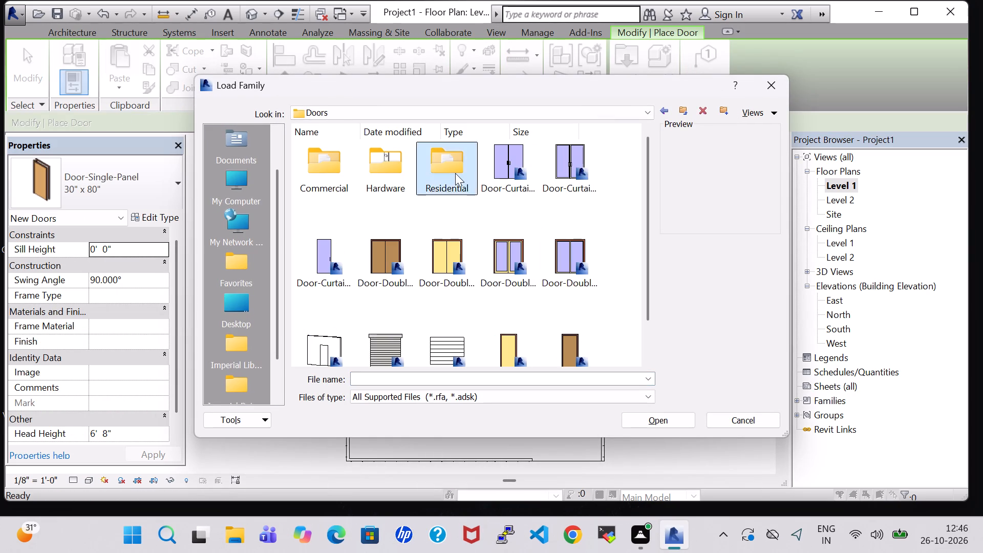
pyautogui.click(455, 173)
pyautogui.click(329, 176)
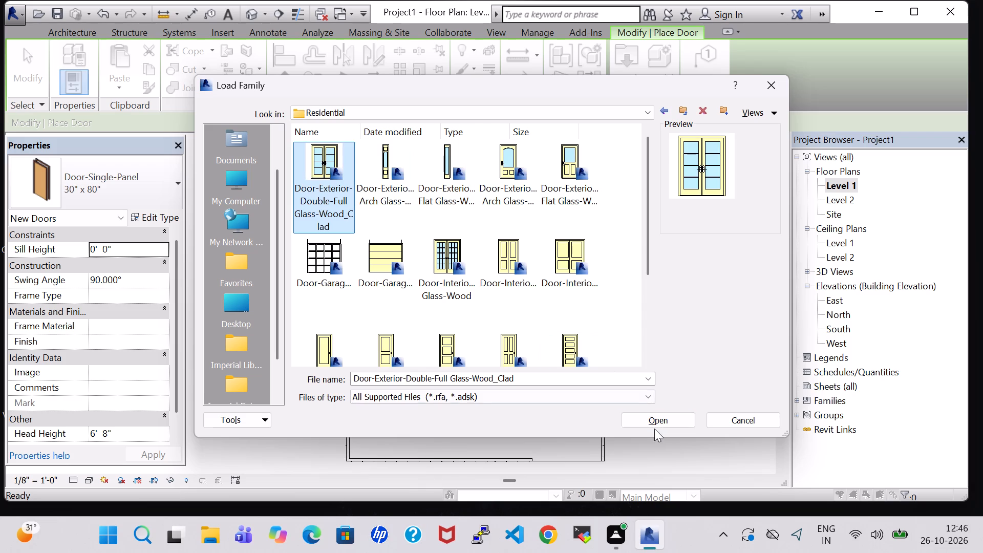
pyautogui.click(657, 426)
pyautogui.click(369, 232)
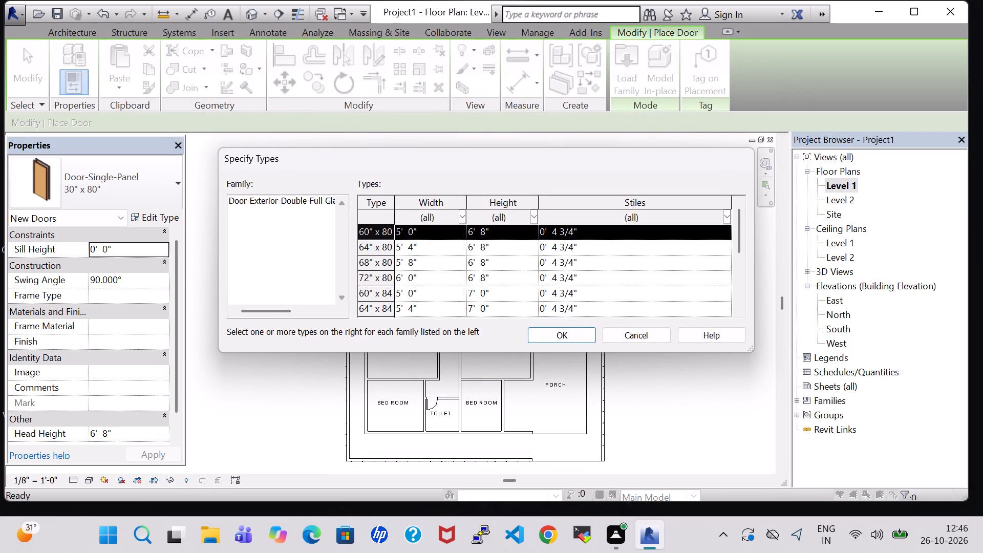
pyautogui.click(568, 339)
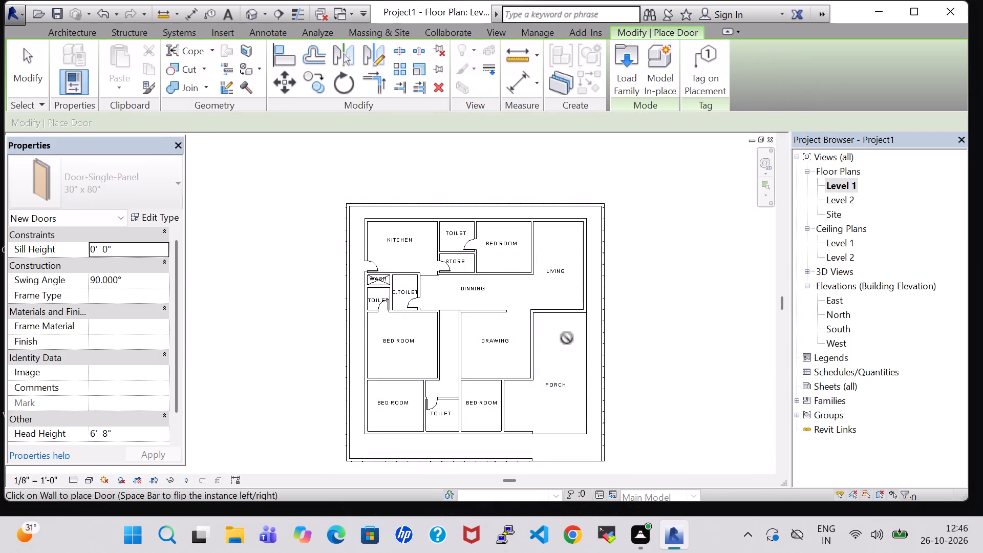
# Place inward-swinging 60" x 80" double doors midway along LIVING's south wall and in DRAWING's east wall, centred about 4'-5" from its north end.
pyautogui.scroll(3, 554, 338)
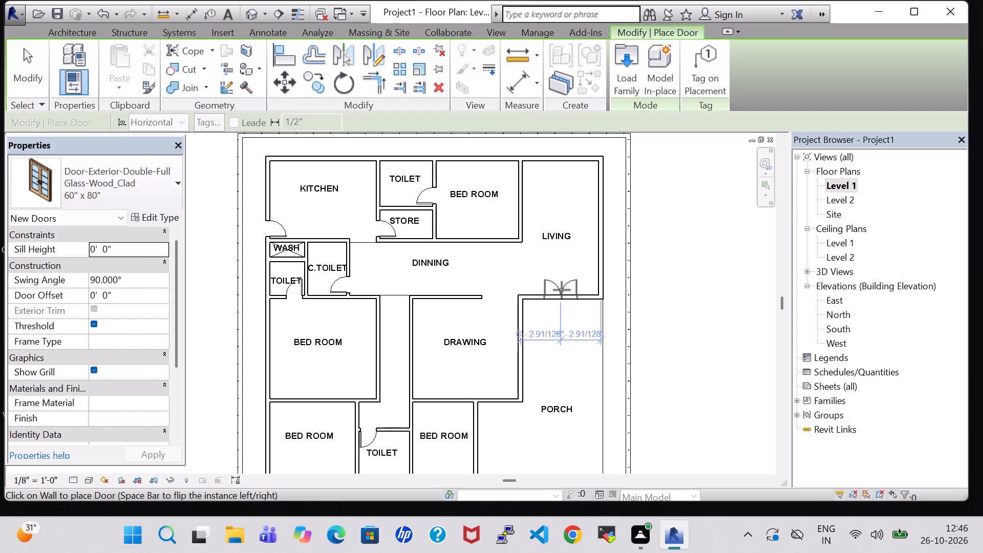
pyautogui.click(560, 290)
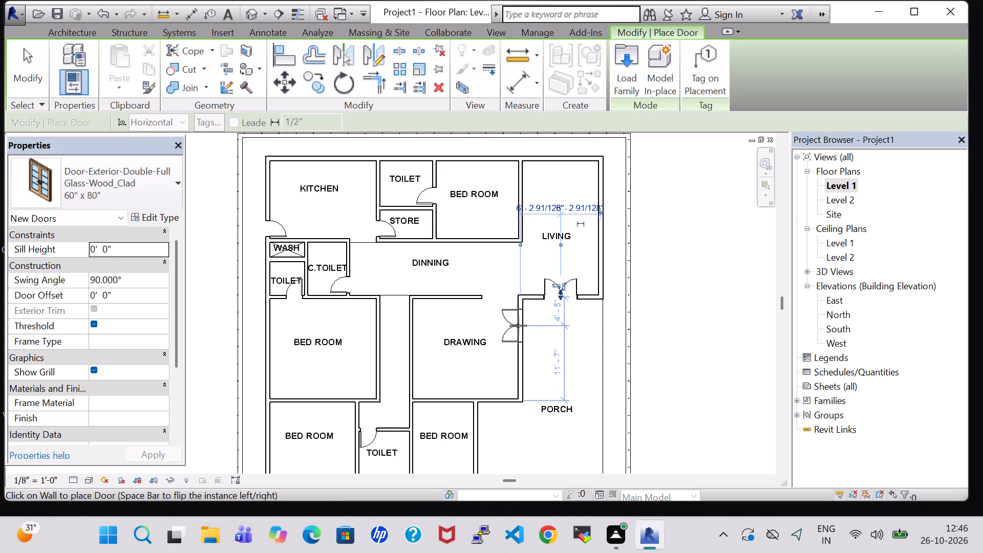
pyautogui.click(518, 326)
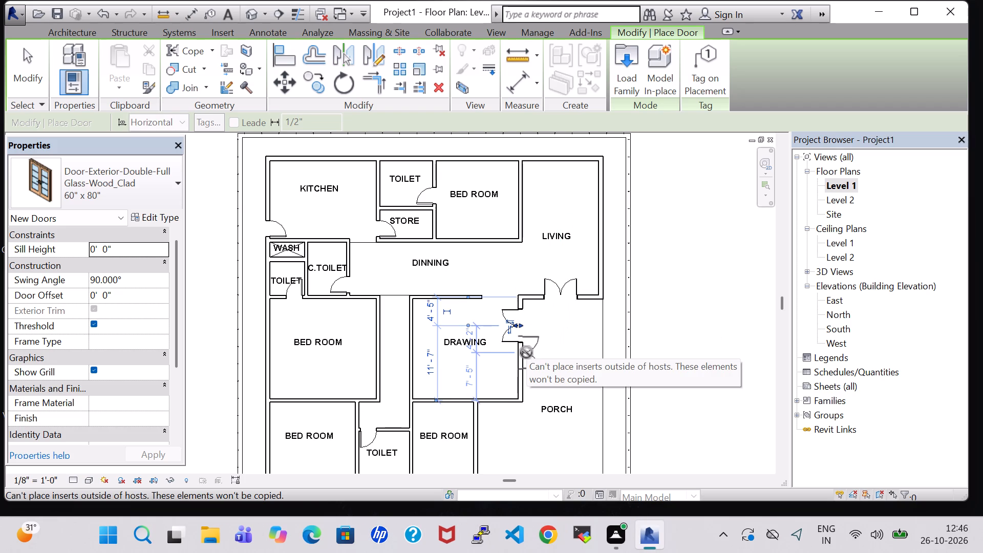
pyautogui.press('Escape')
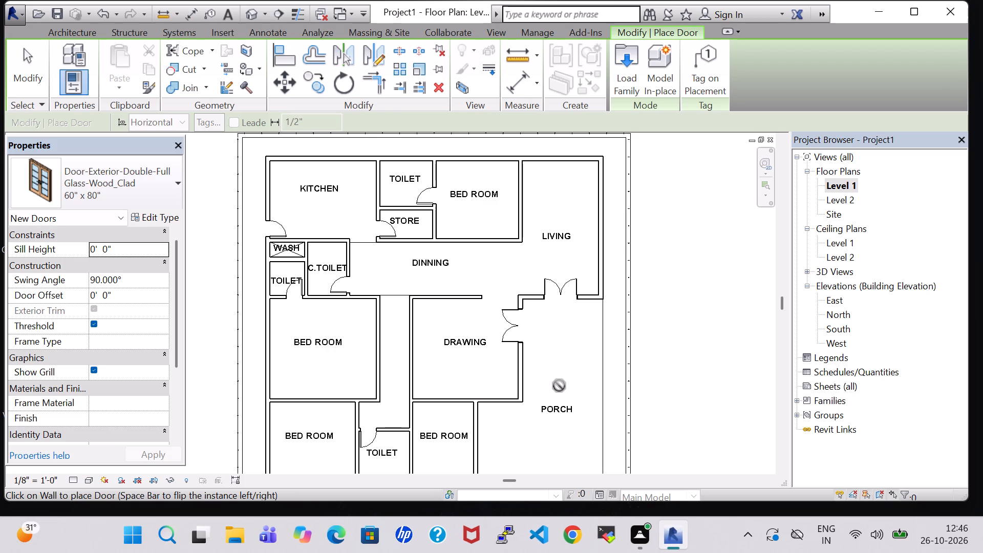
pyautogui.press('Escape')
pyautogui.press('Escape')
pyautogui.scroll(-1, 459, 347)
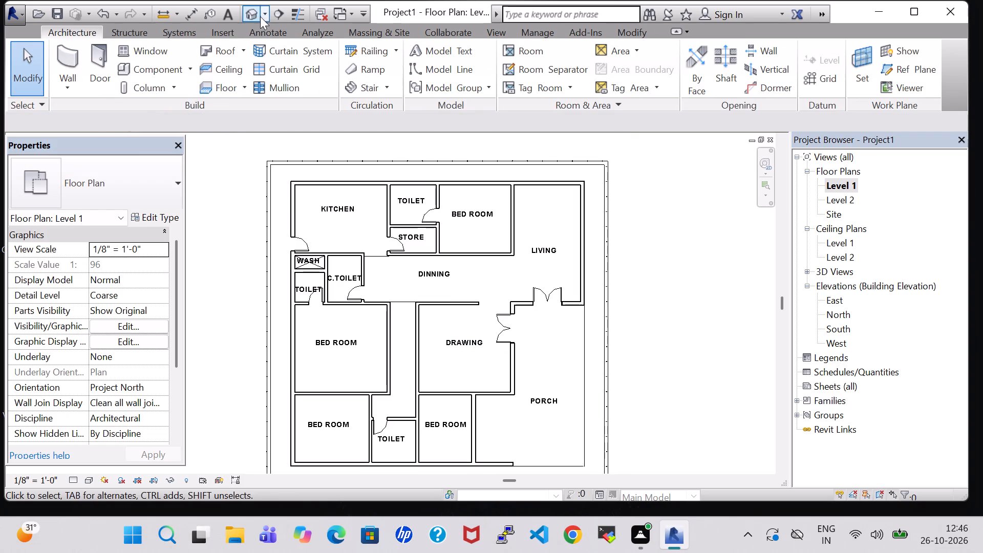
# Examine the placed doors and walls in the 3D view from several sides, and return to the Level 1 floor plan.
pyautogui.click(253, 16)
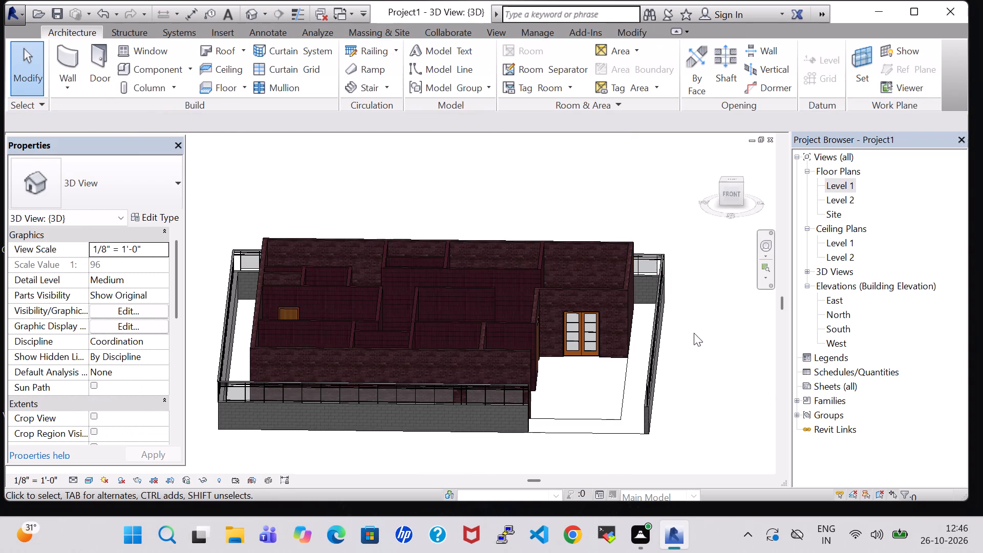
pyautogui.keyDown('shift'); pyautogui.moveTo(693, 333); pyautogui.dragTo(654, 353, button='middle'); pyautogui.keyUp('shift')
pyautogui.keyDown('shift'); pyautogui.moveTo(649, 359); pyautogui.dragTo(553, 394, button='middle'); pyautogui.keyUp('shift')
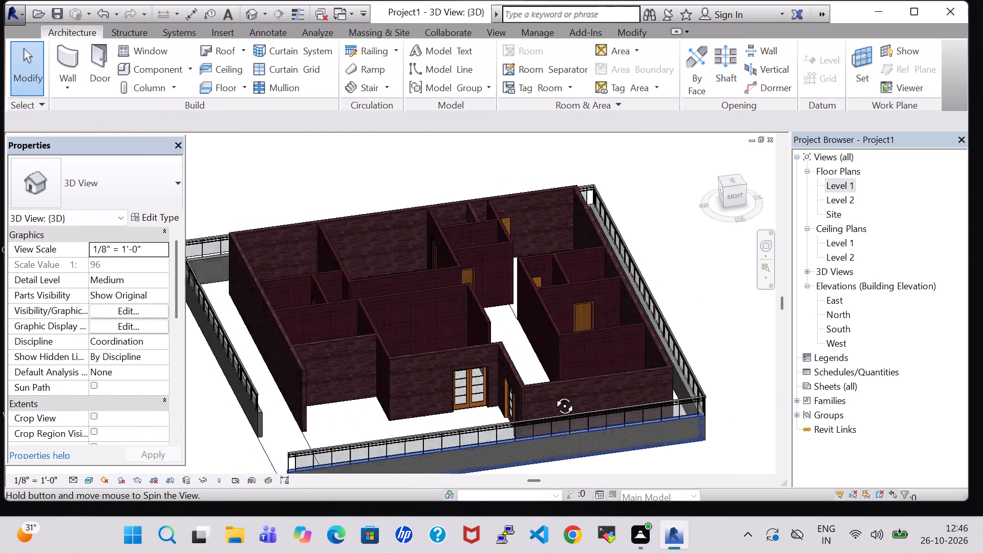
pyautogui.keyDown('shift'); pyautogui.moveTo(553, 394); pyautogui.dragTo(691, 366, button='middle'); pyautogui.keyUp('shift')
pyautogui.keyDown('shift'); pyautogui.moveTo(685, 315); pyautogui.dragTo(685, 330, button='middle'); pyautogui.keyUp('shift')
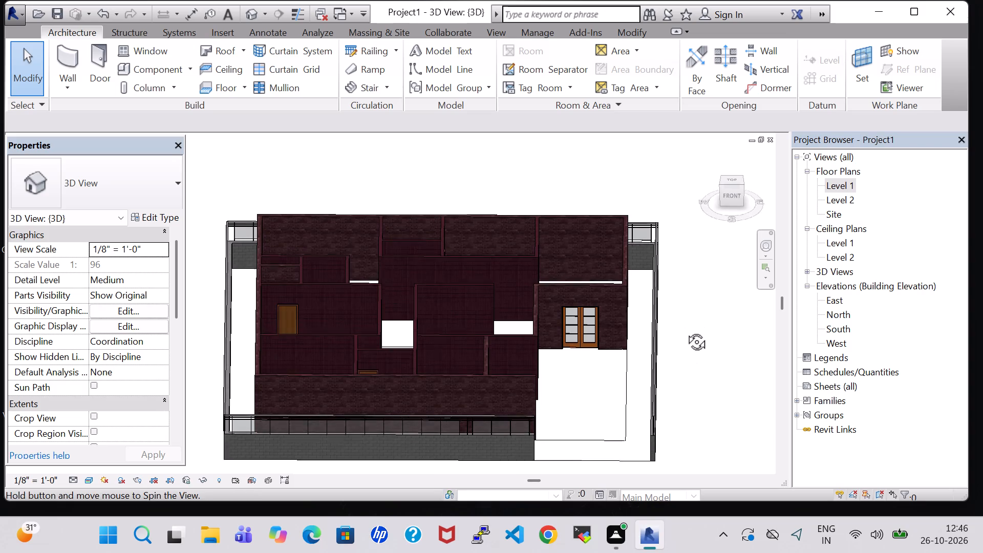
pyautogui.keyDown('shift'); pyautogui.moveTo(685, 330); pyautogui.dragTo(685, 343, button='middle'); pyautogui.keyUp('shift')
pyautogui.doubleClick(844, 184)
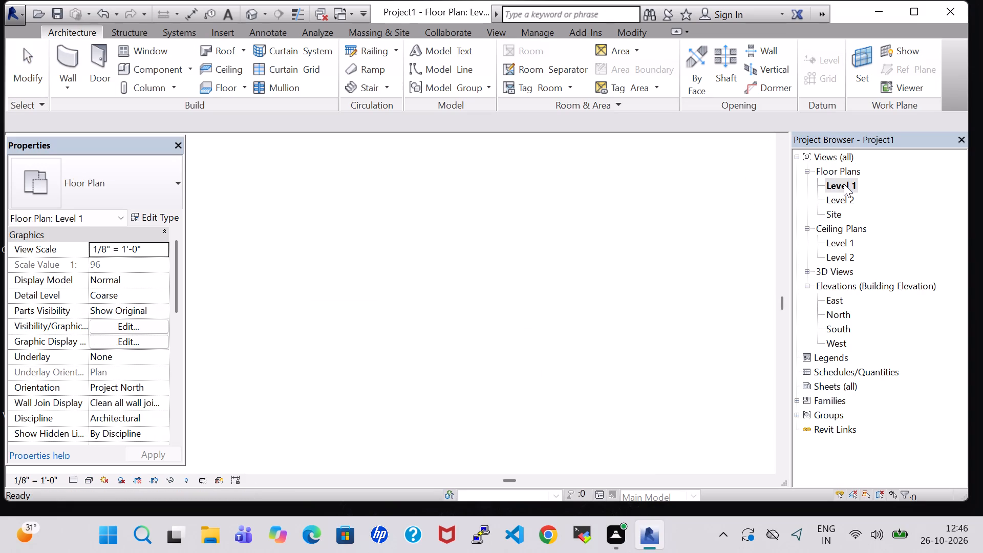
pyautogui.scroll(-3, 542, 218)
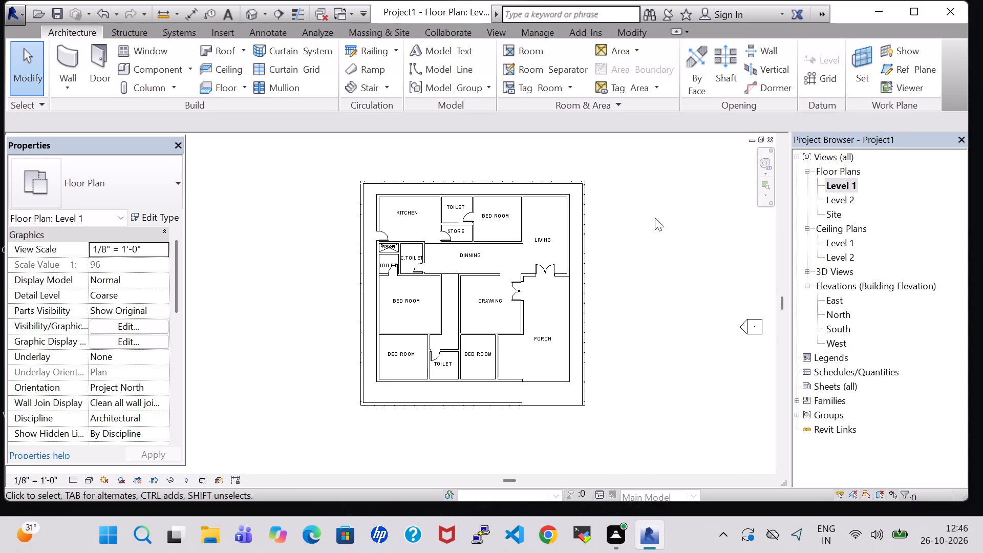
pyautogui.moveTo(647, 220); pyautogui.dragTo(613, 238, button='middle')
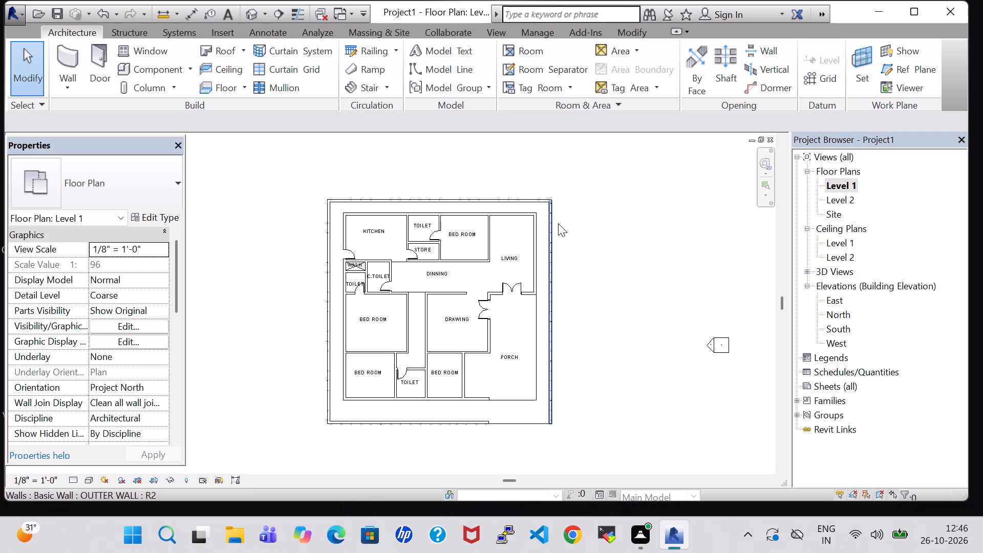
pyautogui.scroll(1, 599, 206)
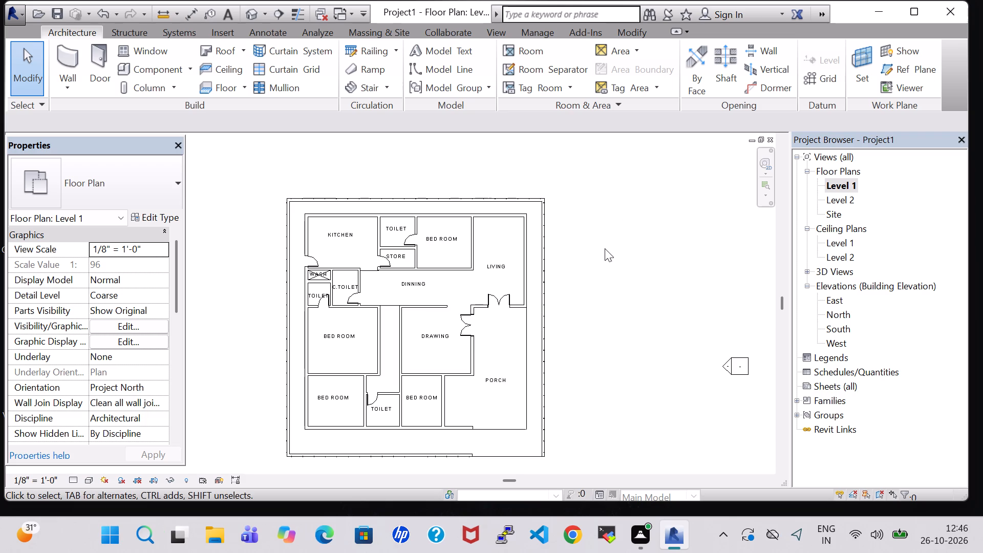
# Load the Door-Exterior-Single-Entry-Half Arch Glass-Wood_Clad family from the Residential doors library with its 30" x 80" type for door placement.
pyautogui.click(99, 57)
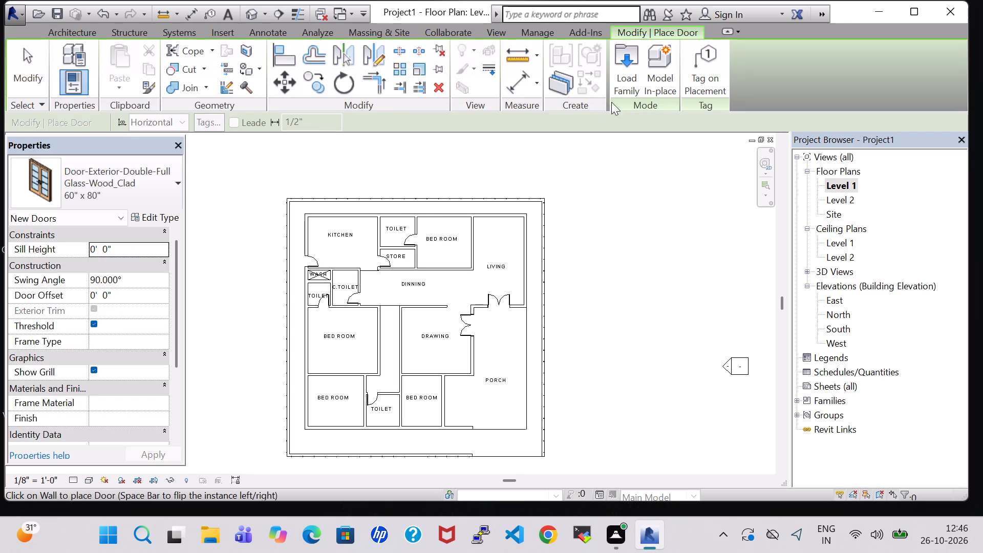
pyautogui.click(622, 87)
pyautogui.doubleClick(567, 245)
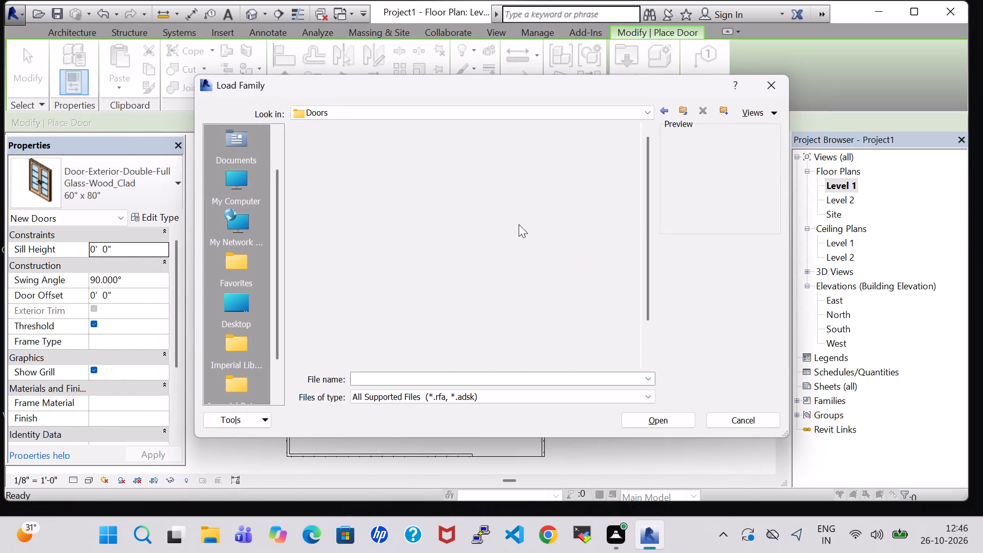
pyautogui.doubleClick(422, 171)
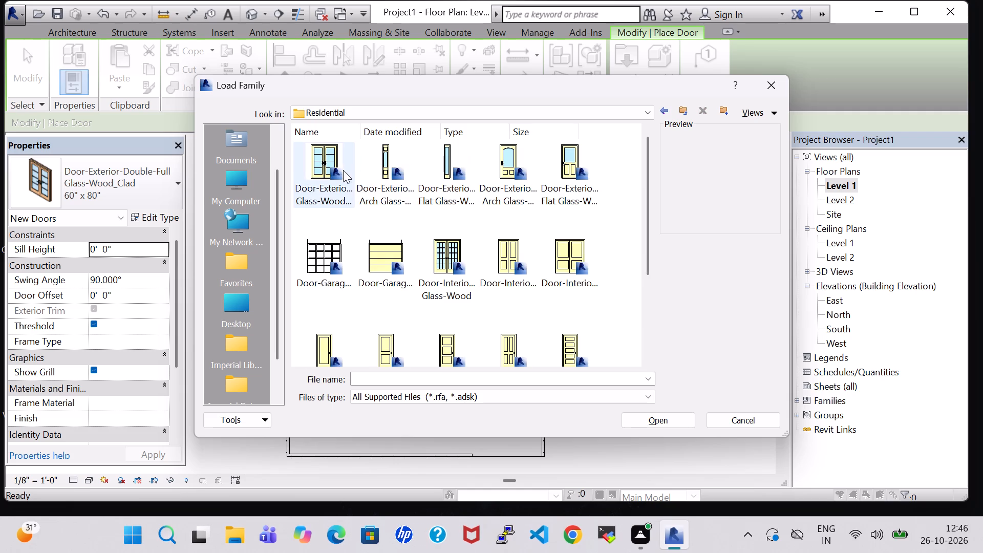
pyautogui.click(493, 169)
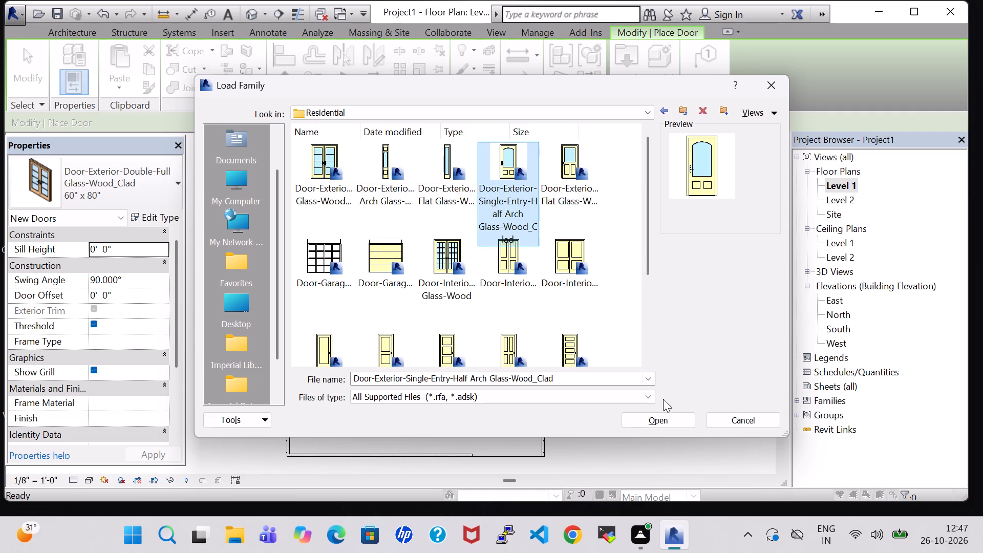
pyautogui.click(665, 420)
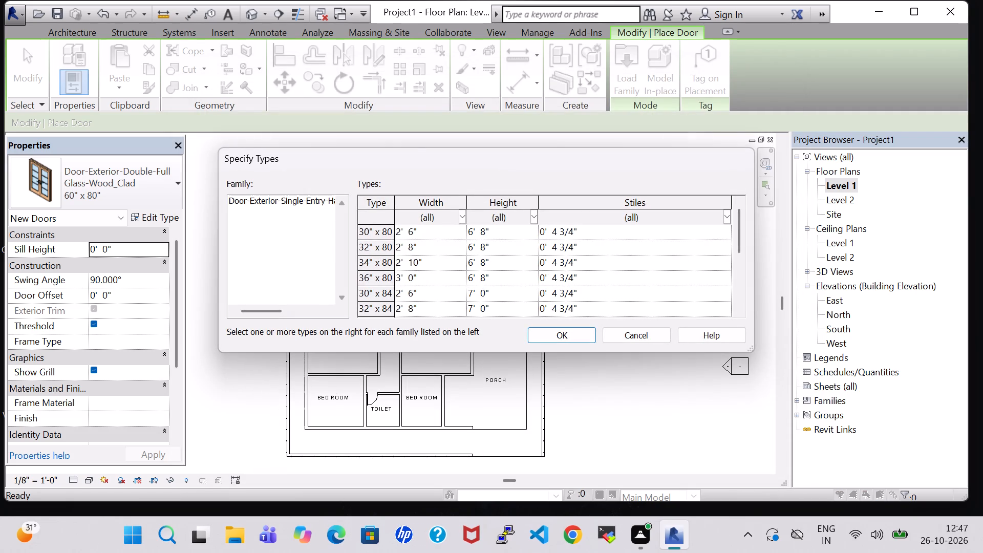
pyautogui.click(380, 232)
pyautogui.click(551, 328)
# Place a 30" x 80" half-arch glass door in the west wall of the BED ROOM south of DRAWING, hinged north and swinging inward.
pyautogui.scroll(3, 403, 343)
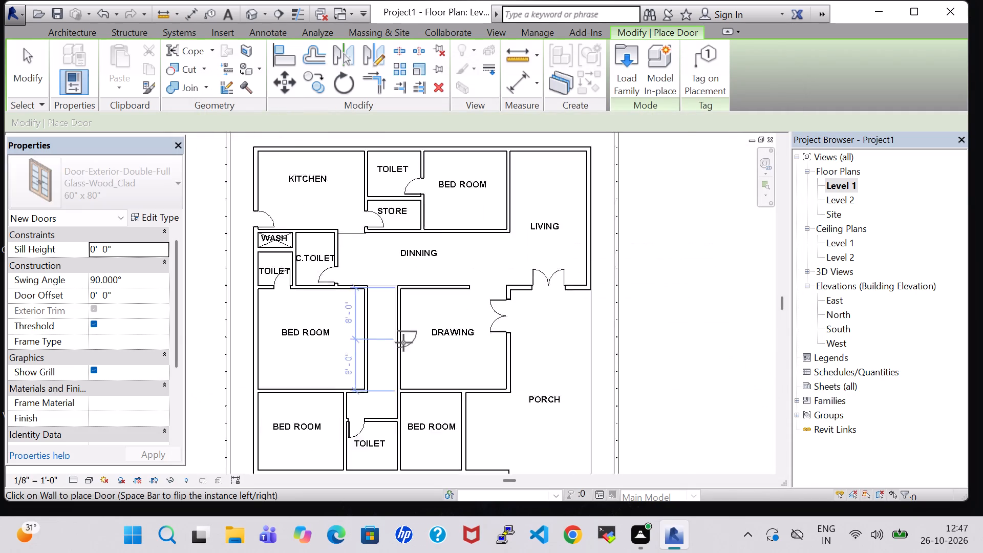
pyautogui.scroll(2, 403, 343)
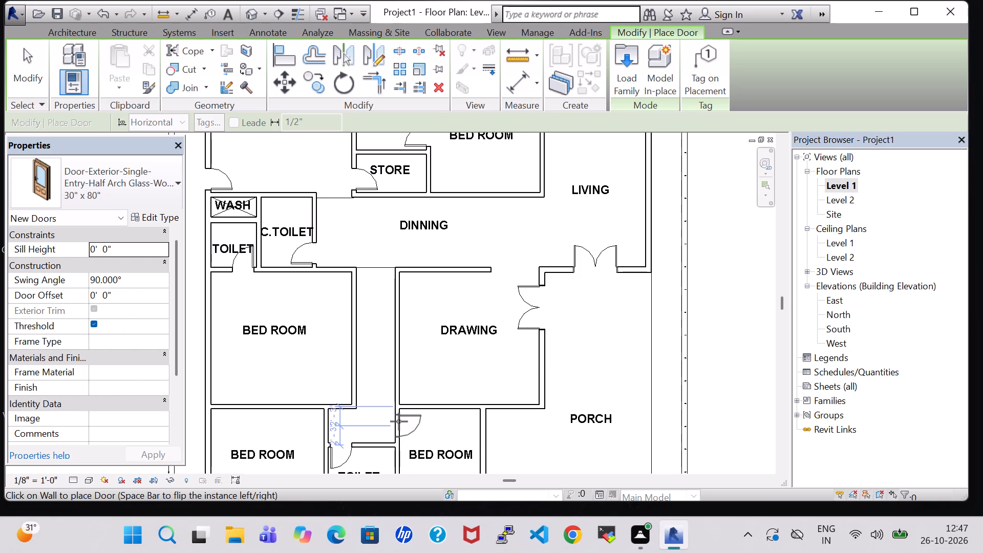
pyautogui.click(400, 420)
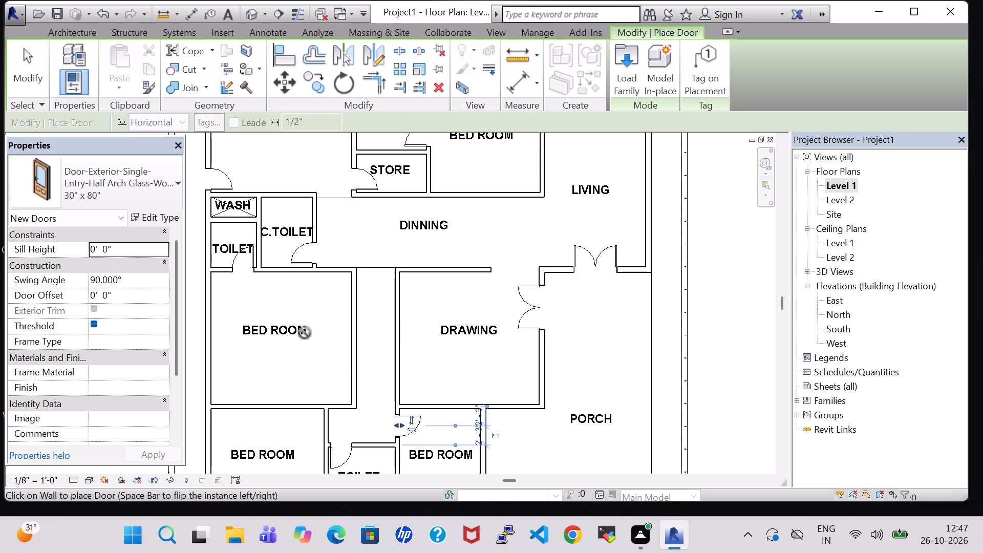
# Place a 30" x 80" half-arch glass door near the east end of the middle west BED ROOM's north wall, swinging inward, and nudge it east.
pyautogui.click(337, 277)
pyautogui.press('Escape')
pyautogui.press('Escape')
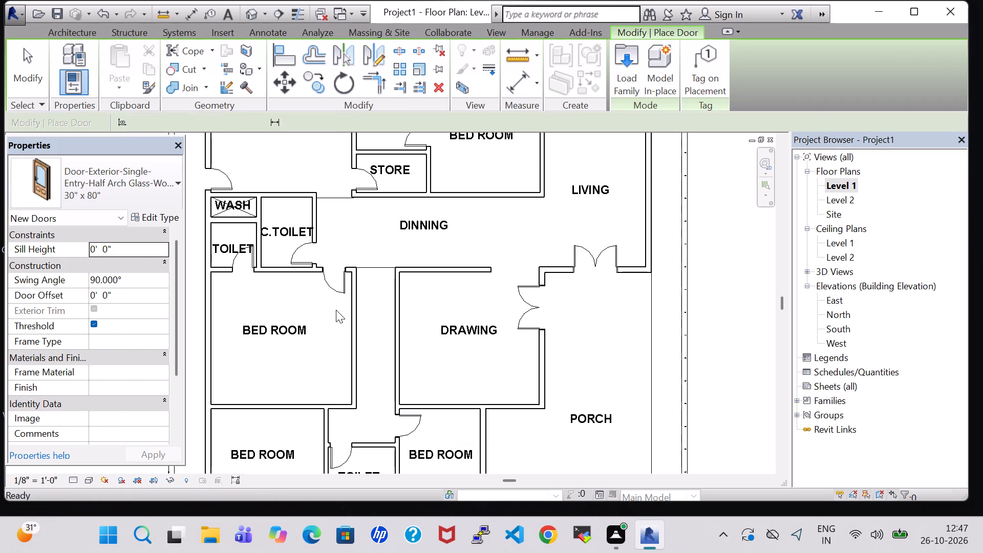
pyautogui.click(336, 290)
pyautogui.press('Right')
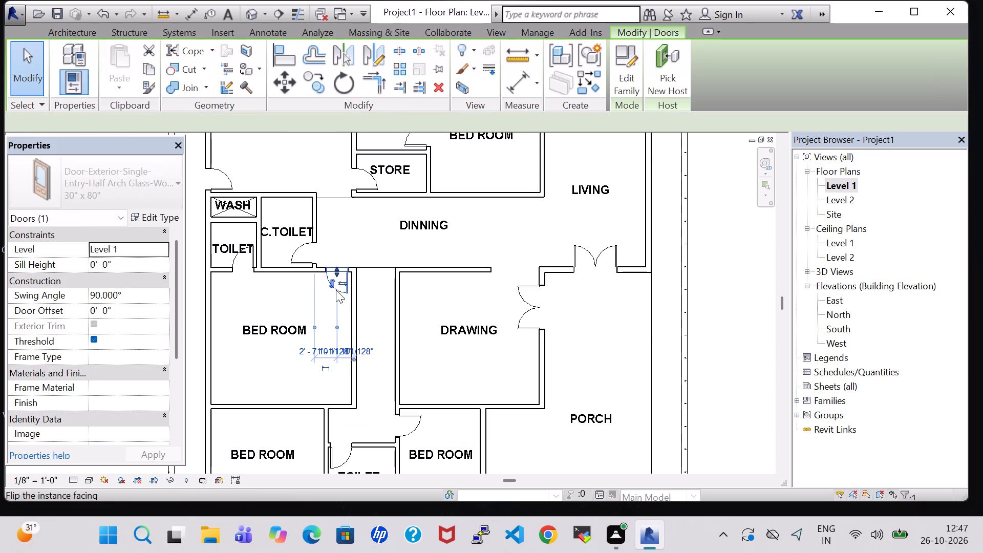
# Examine the type properties of the door in the middle west BED ROOM's north wall.
pyautogui.click(152, 212)
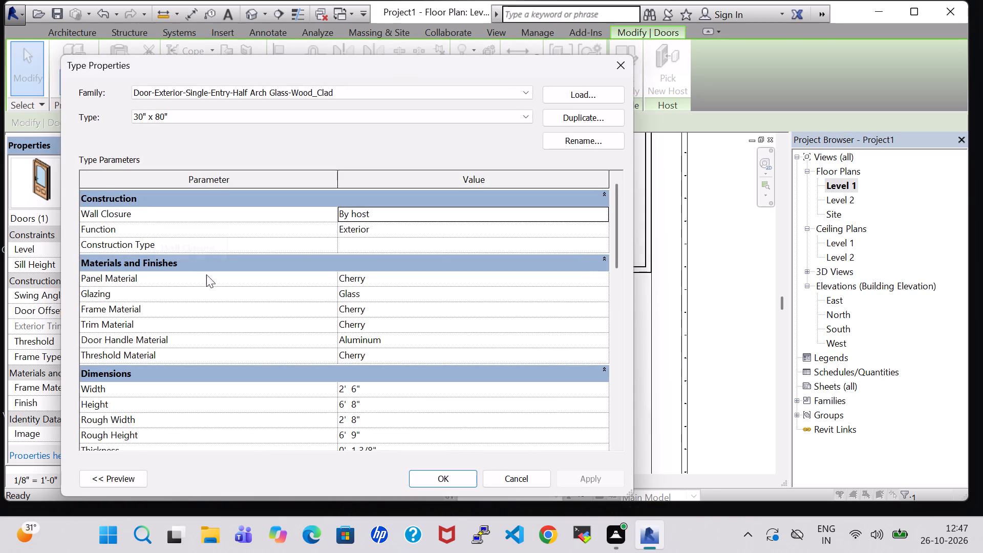
pyautogui.click(623, 70)
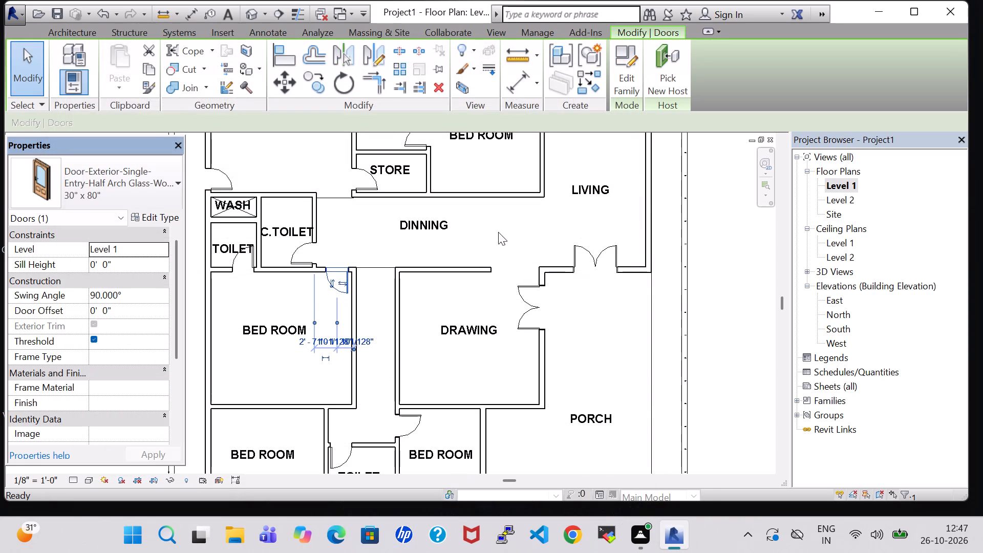
pyautogui.click(712, 247)
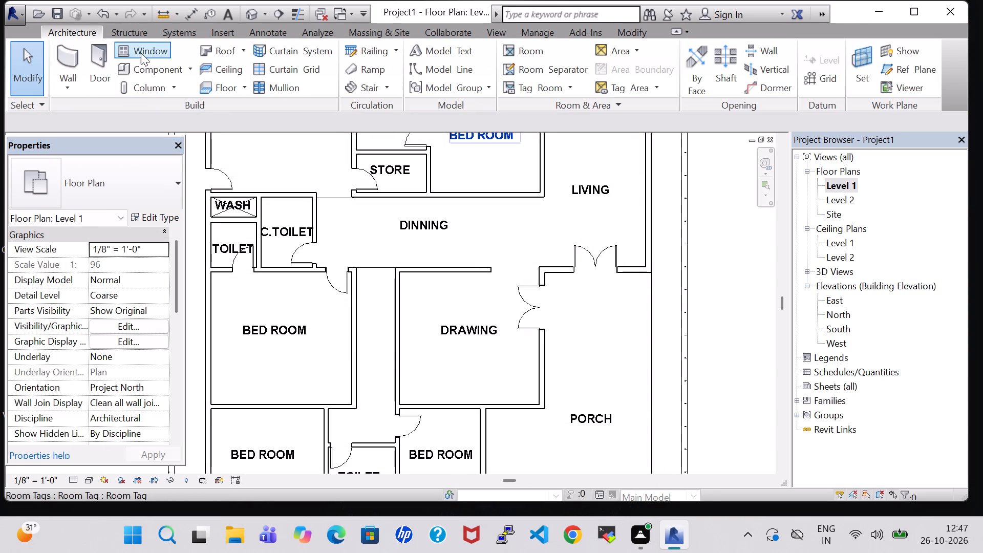
# Place a 30" x 80" half-arch glass door in the southwest BED ROOM's east wall, swinging inward, and nudge it north to about 2'-0" from the north wall.
pyautogui.click(96, 62)
pyautogui.scroll(-1, 358, 355)
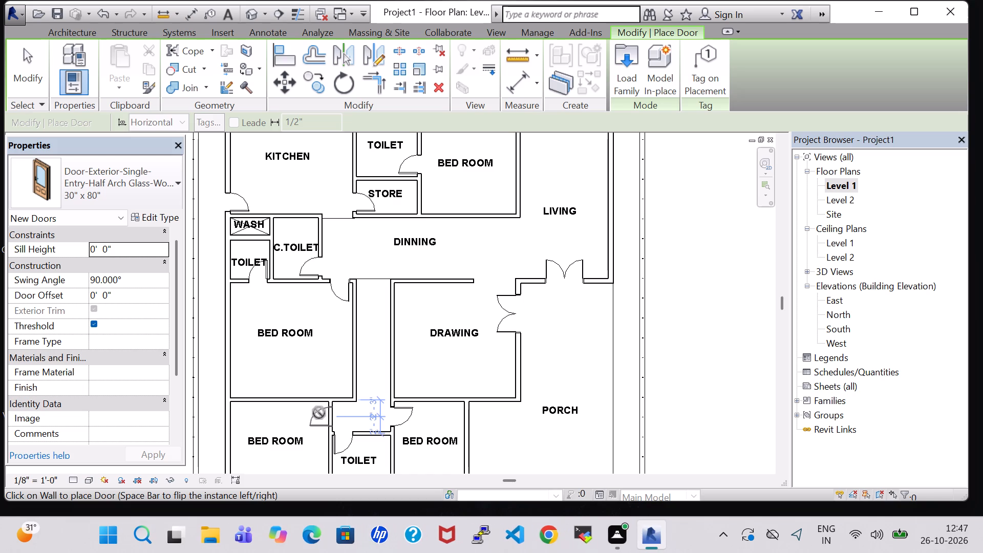
pyautogui.press('space')
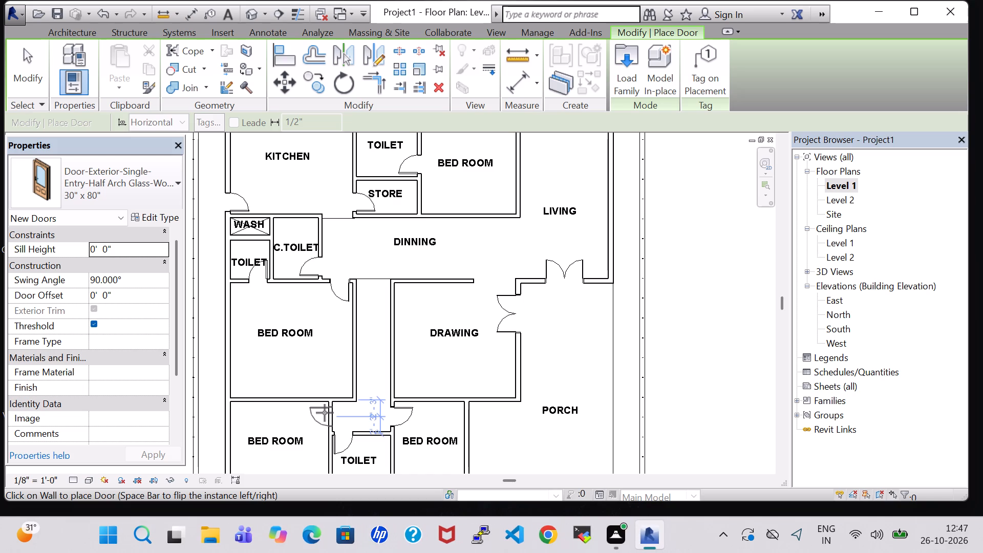
pyautogui.click(325, 413)
pyautogui.press('Escape')
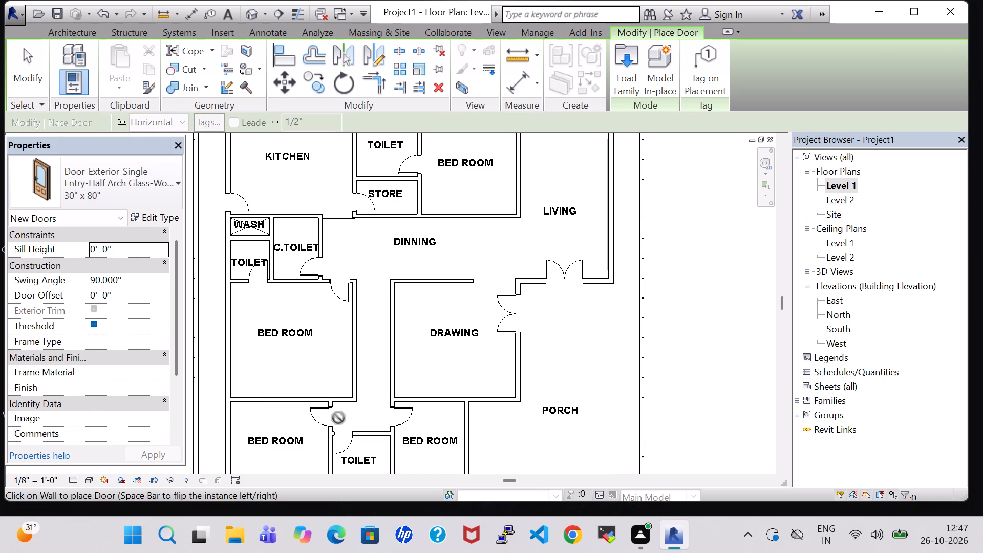
pyautogui.scroll(5, 338, 418)
pyautogui.press('Escape')
pyautogui.click(317, 400)
pyautogui.press('Up')
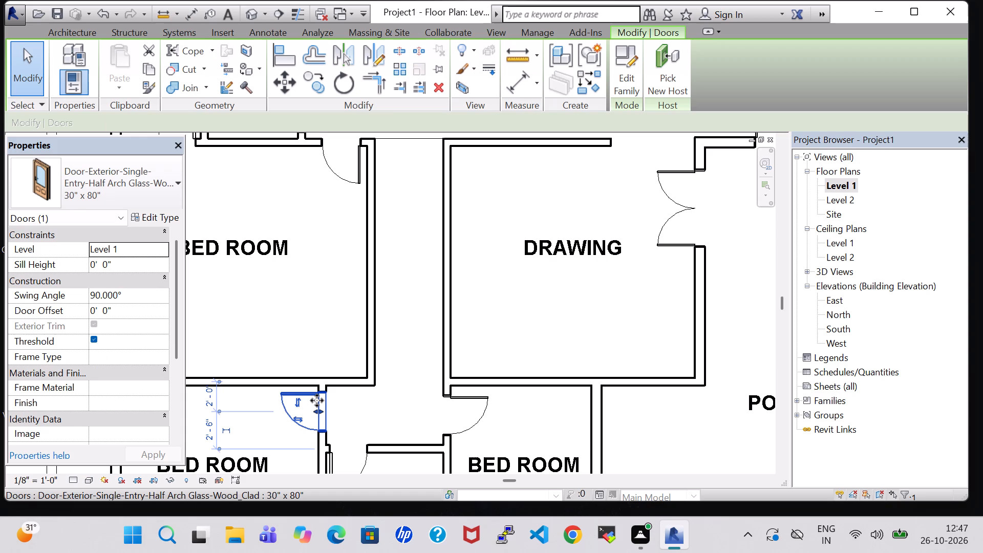
# Place a 30" x 80" half-arch glass door near the west end of the northeast BED ROOM's south wall, hinged west and swinging inward.
pyautogui.click(404, 373)
pyautogui.scroll(-2, 404, 373)
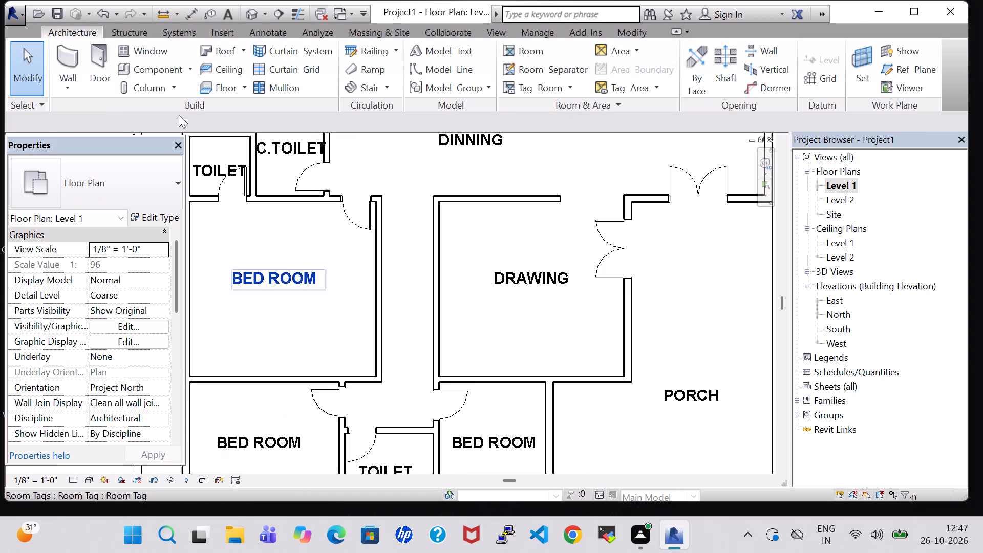
pyautogui.click(95, 59)
pyautogui.scroll(-4, 382, 283)
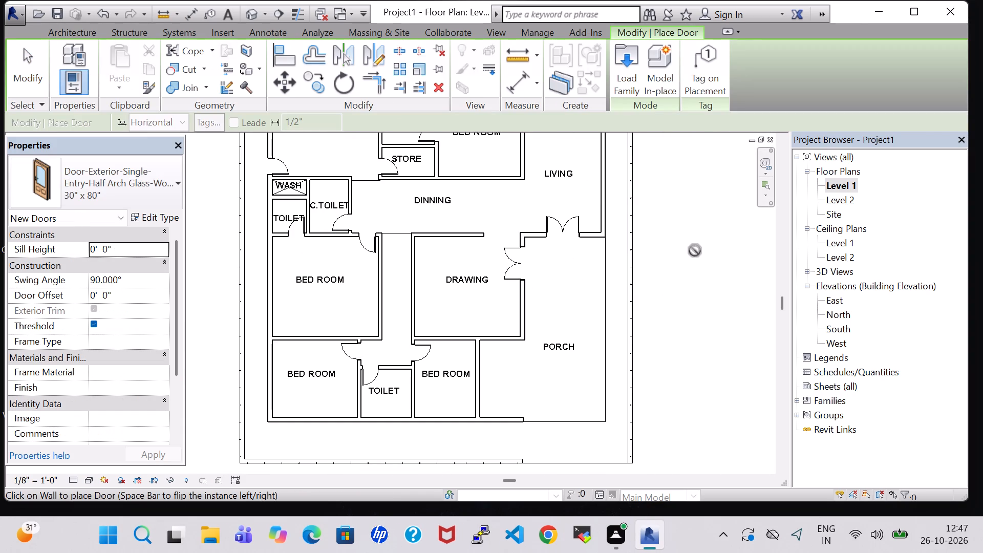
pyautogui.moveTo(695, 250); pyautogui.dragTo(691, 306, button='middle')
pyautogui.scroll(5, 467, 231)
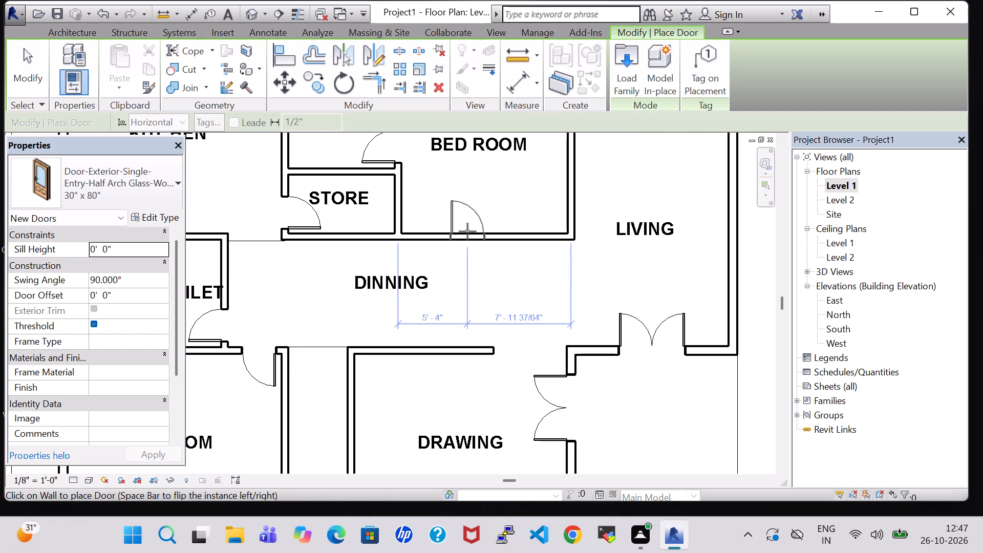
pyautogui.click(422, 231)
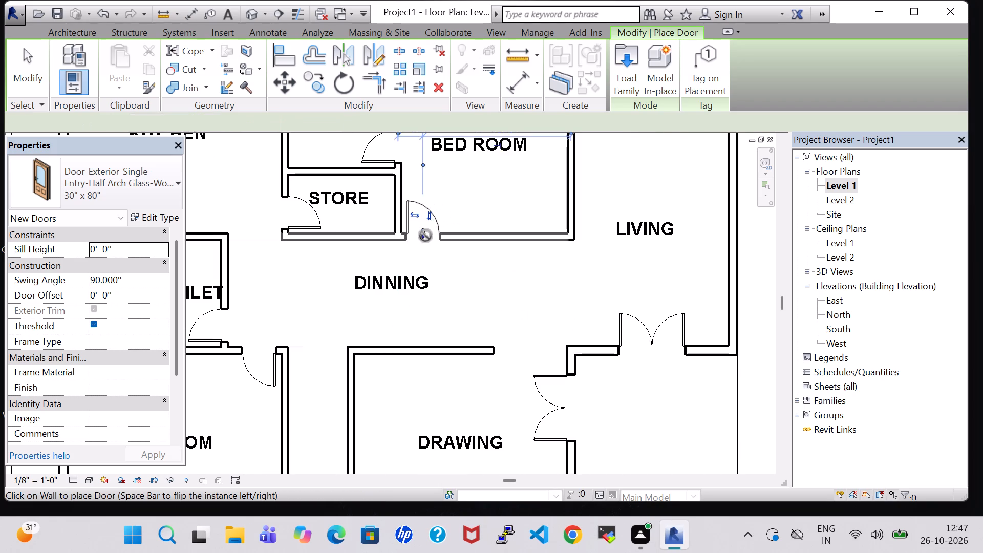
pyautogui.scroll(-5, 440, 257)
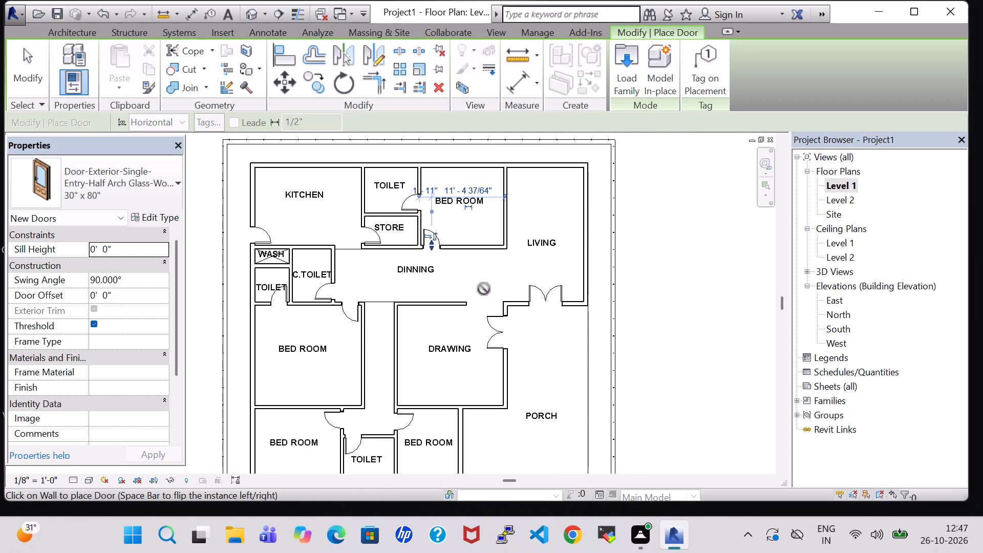
pyautogui.press('Escape')
pyautogui.press('Escape')
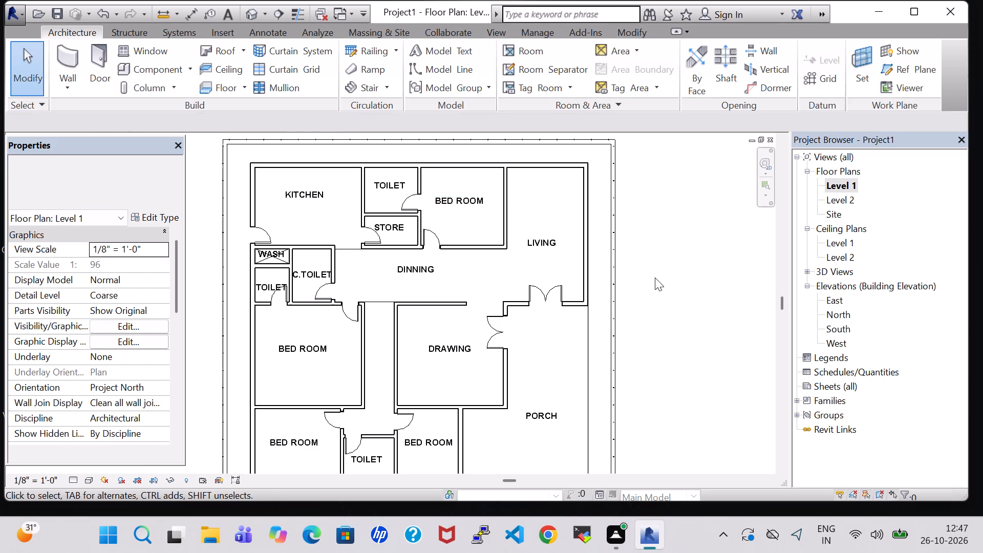
# Examine the whole building with its placed doors in the 3D view from several angles.
pyautogui.scroll(-2, 665, 311)
pyautogui.moveTo(665, 311); pyautogui.dragTo(658, 278, button='middle')
pyautogui.scroll(-1, 658, 278)
pyautogui.moveTo(656, 280); pyautogui.dragTo(650, 283, button='middle')
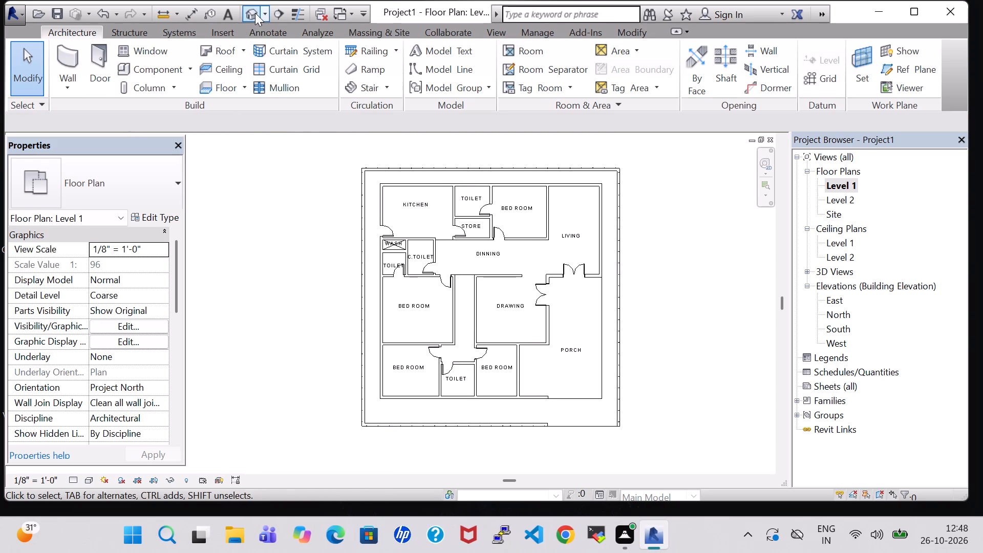
pyautogui.click(255, 13)
pyautogui.keyDown('shift'); pyautogui.moveTo(689, 307); pyautogui.dragTo(671, 359, button='middle'); pyautogui.keyUp('shift')
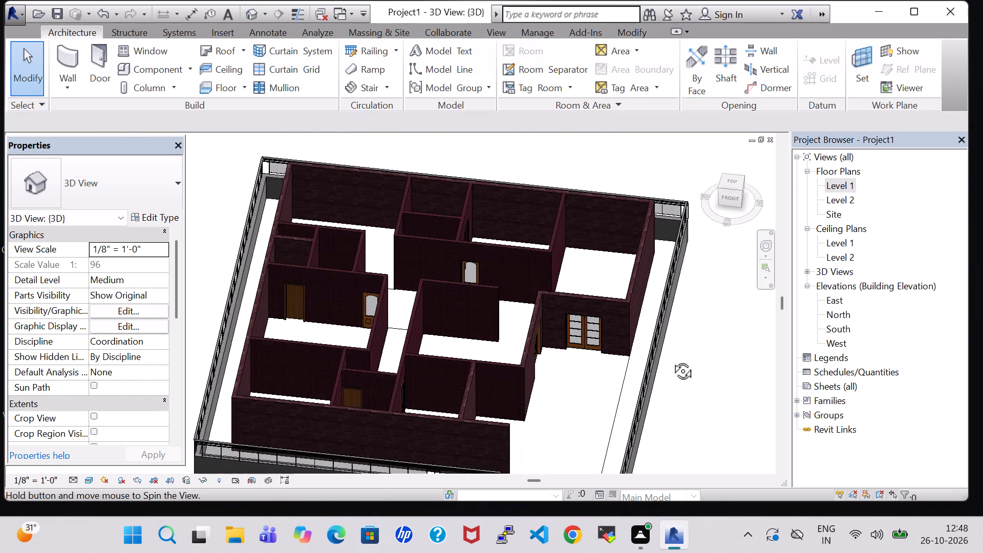
pyautogui.keyDown('shift'); pyautogui.moveTo(671, 359); pyautogui.dragTo(667, 412, button='middle'); pyautogui.keyUp('shift')
pyautogui.keyDown('shift'); pyautogui.moveTo(687, 401); pyautogui.dragTo(652, 441, button='middle'); pyautogui.keyUp('shift')
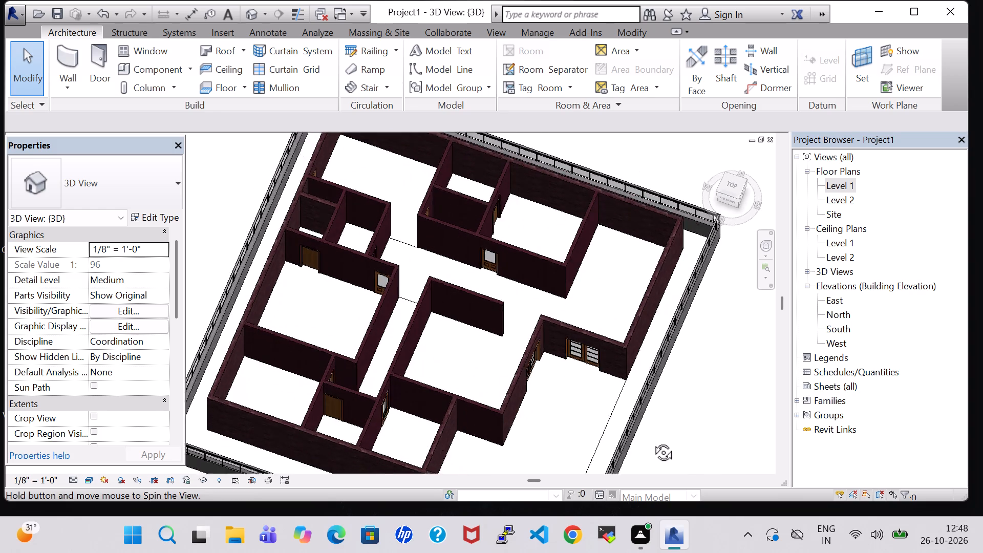
pyautogui.keyDown('shift'); pyautogui.moveTo(652, 441); pyautogui.dragTo(665, 414, button='middle'); pyautogui.keyUp('shift')
pyautogui.keyDown('shift'); pyautogui.middleClick(677, 441); pyautogui.keyUp('shift')
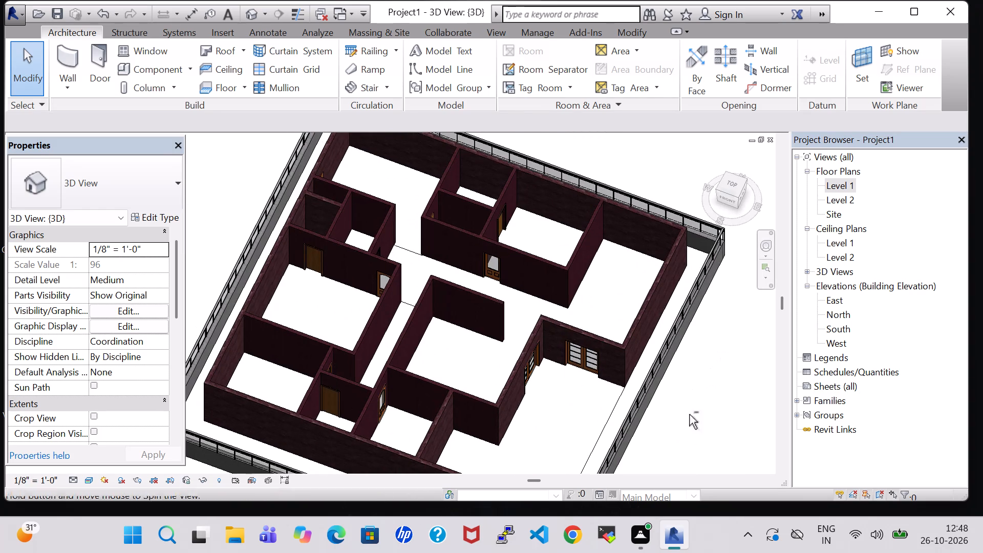
pyautogui.keyDown('shift'); pyautogui.moveTo(702, 401); pyautogui.dragTo(706, 367, button='middle'); pyautogui.keyUp('shift')
pyautogui.keyDown('shift'); pyautogui.moveTo(706, 364); pyautogui.dragTo(722, 311, button='middle'); pyautogui.keyUp('shift')
pyautogui.keyDown('shift'); pyautogui.moveTo(676, 370); pyautogui.dragTo(677, 363, button='middle'); pyautogui.keyUp('shift')
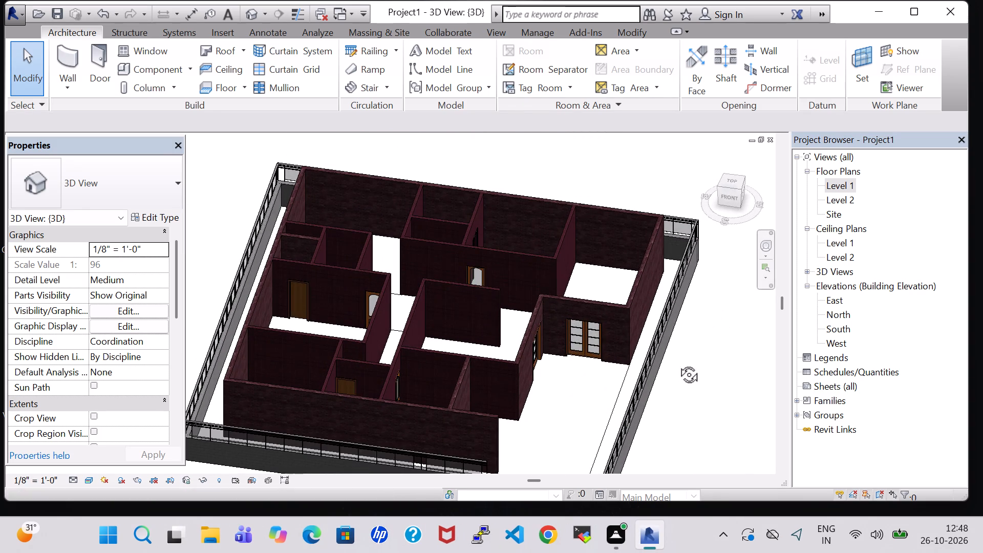
pyautogui.keyDown('shift'); pyautogui.moveTo(677, 363); pyautogui.dragTo(689, 300, button='middle'); pyautogui.keyUp('shift')
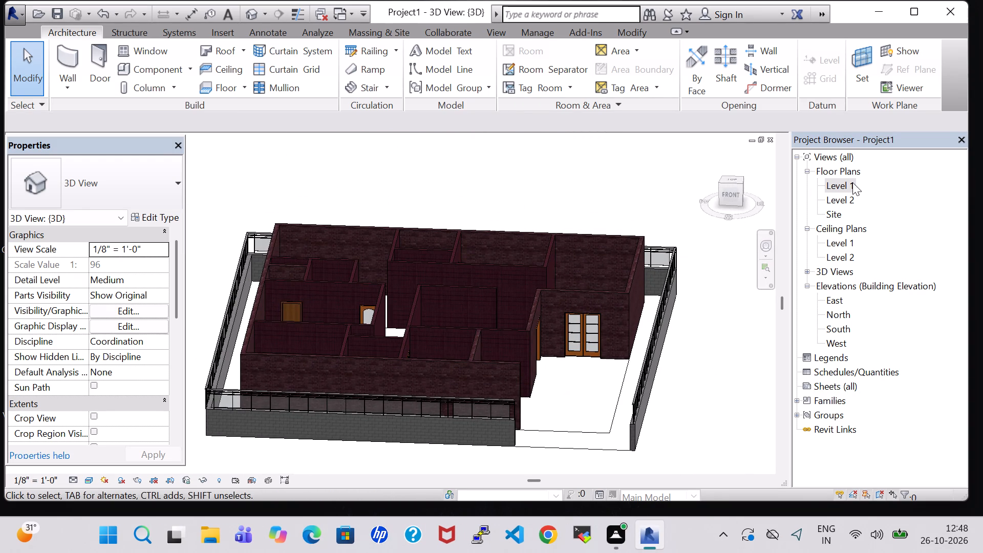
# Return to the Level 1 floor plan and start a Generic - 12" floor boundary.
pyautogui.doubleClick(851, 182)
pyautogui.scroll(-1, 532, 232)
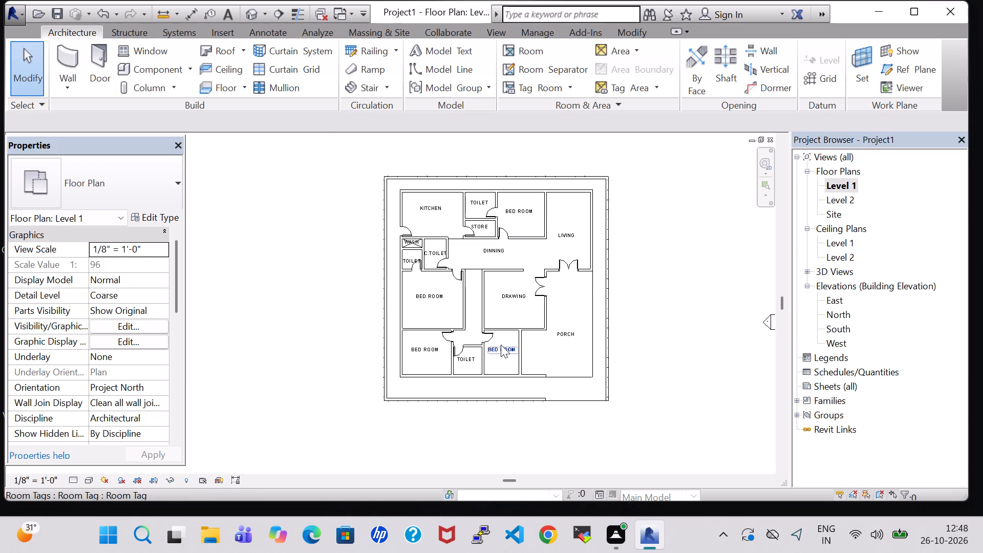
pyautogui.scroll(3, 501, 345)
pyautogui.scroll(-2, 647, 256)
pyautogui.moveTo(684, 239); pyautogui.dragTo(625, 277, button='middle')
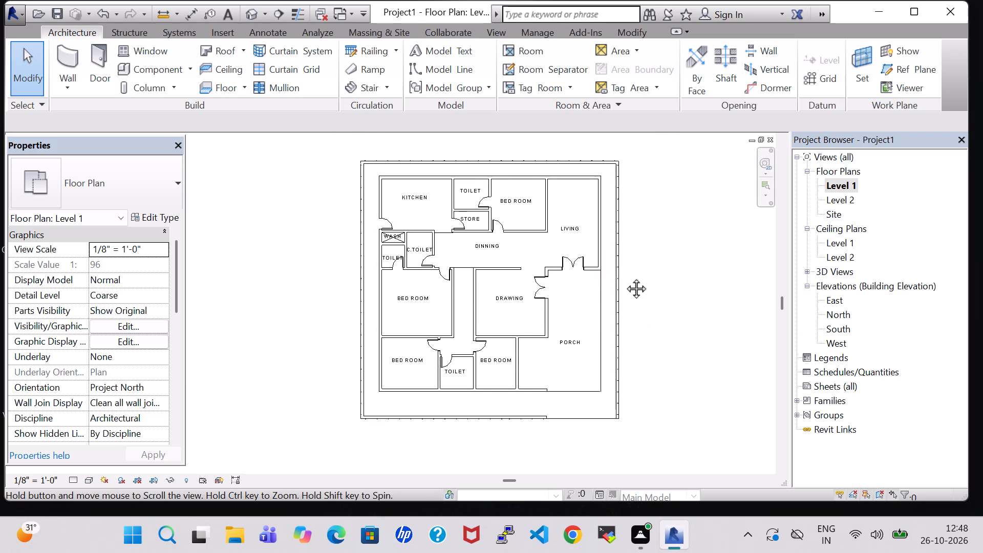
pyautogui.moveTo(625, 277); pyautogui.dragTo(608, 284, button='middle')
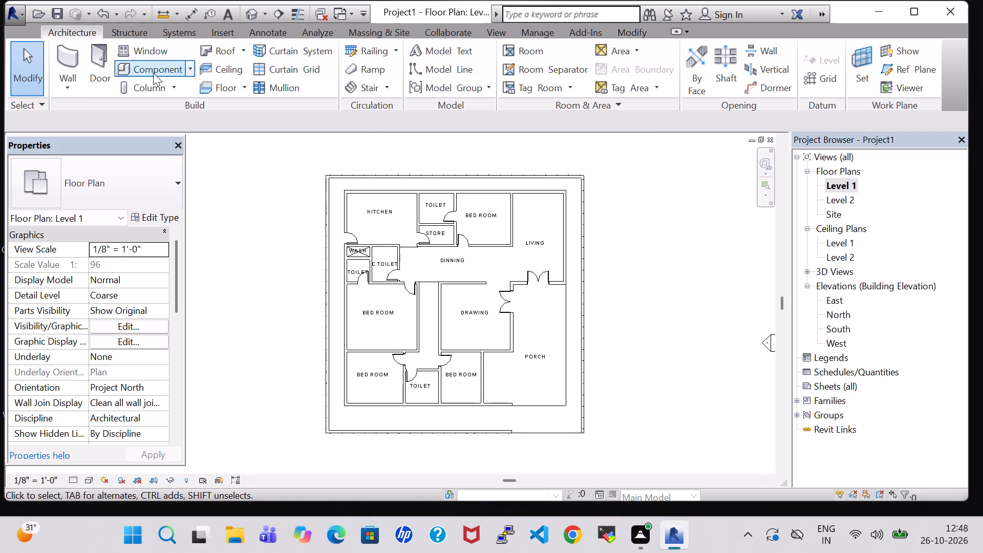
pyautogui.click(217, 84)
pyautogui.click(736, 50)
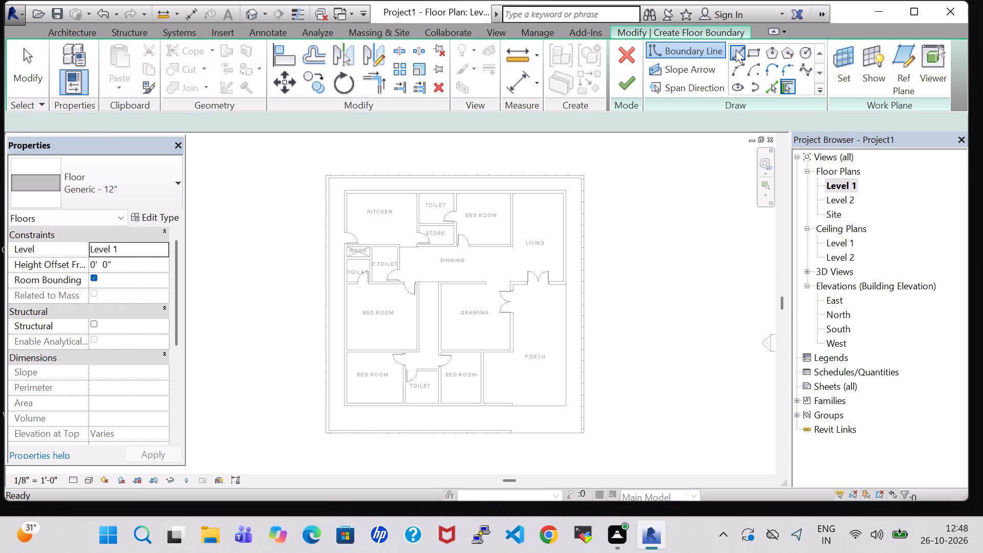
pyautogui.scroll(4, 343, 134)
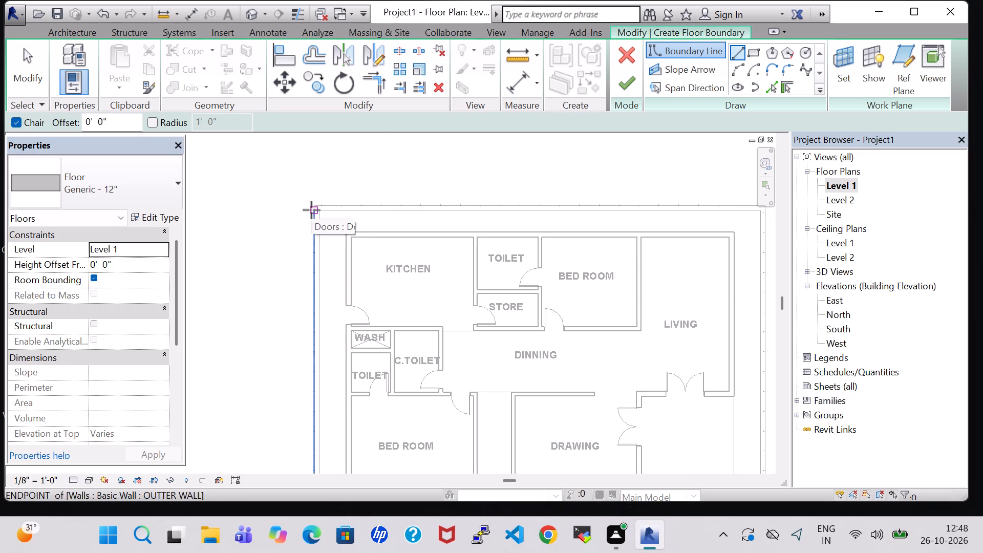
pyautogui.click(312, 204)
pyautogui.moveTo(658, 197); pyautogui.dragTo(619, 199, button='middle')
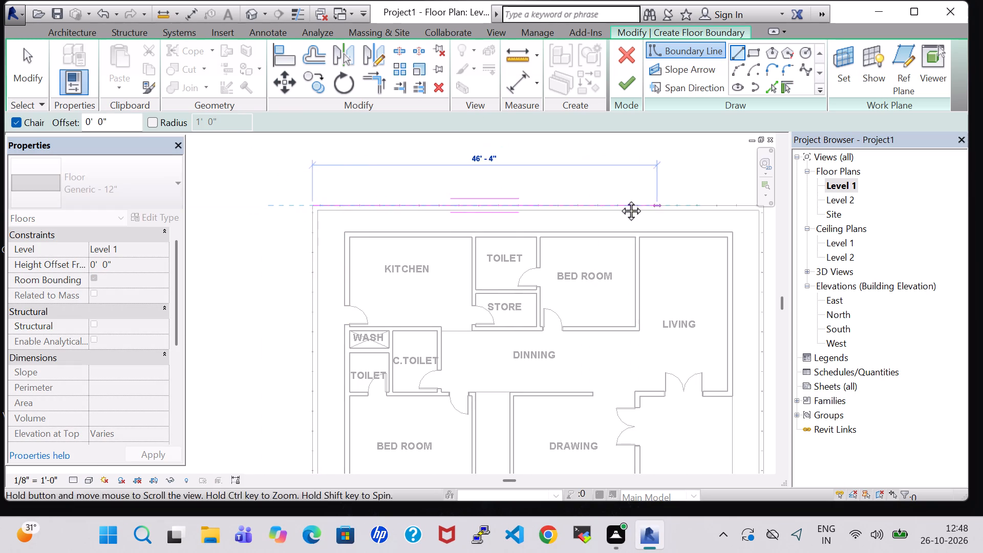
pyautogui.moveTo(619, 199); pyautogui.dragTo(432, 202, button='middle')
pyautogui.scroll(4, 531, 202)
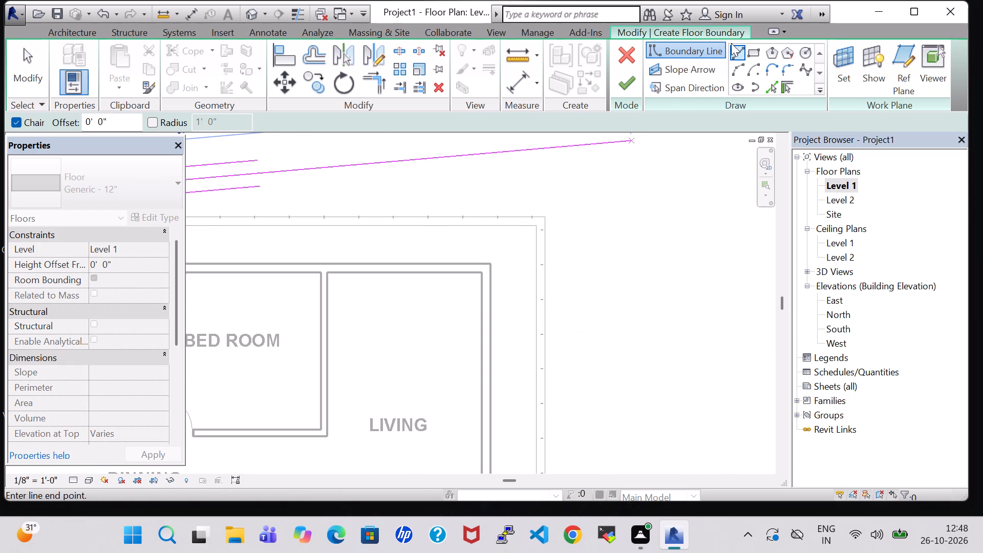
# Sketch a rectangular floor boundary between the OUTTER WALL's outer northeast and southwest corners and finish the Generic - 12" floor.
pyautogui.click(750, 55)
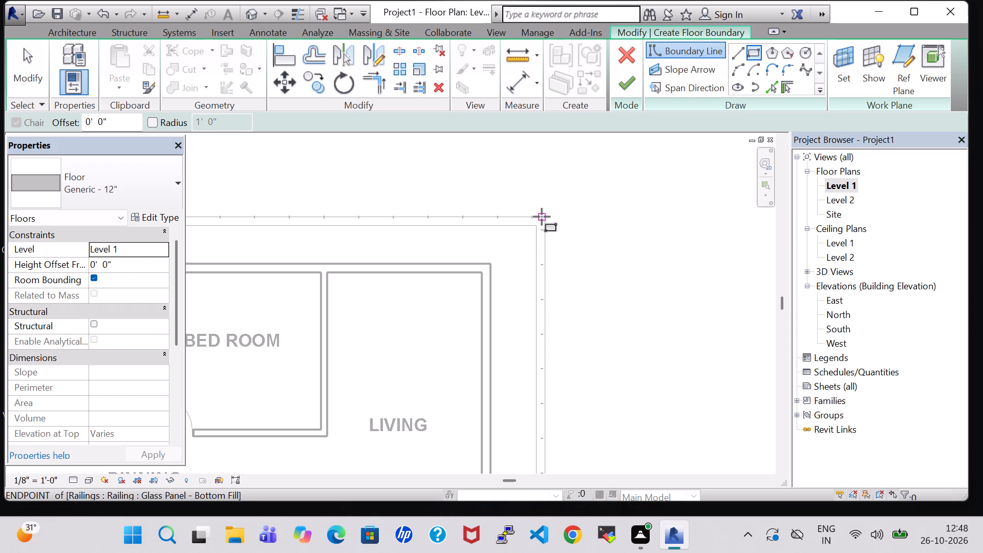
pyautogui.click(544, 217)
pyautogui.scroll(-4, 389, 361)
pyautogui.scroll(-4, 206, 397)
pyautogui.moveTo(206, 397); pyautogui.dragTo(459, 263, button='middle')
pyautogui.scroll(4, 347, 464)
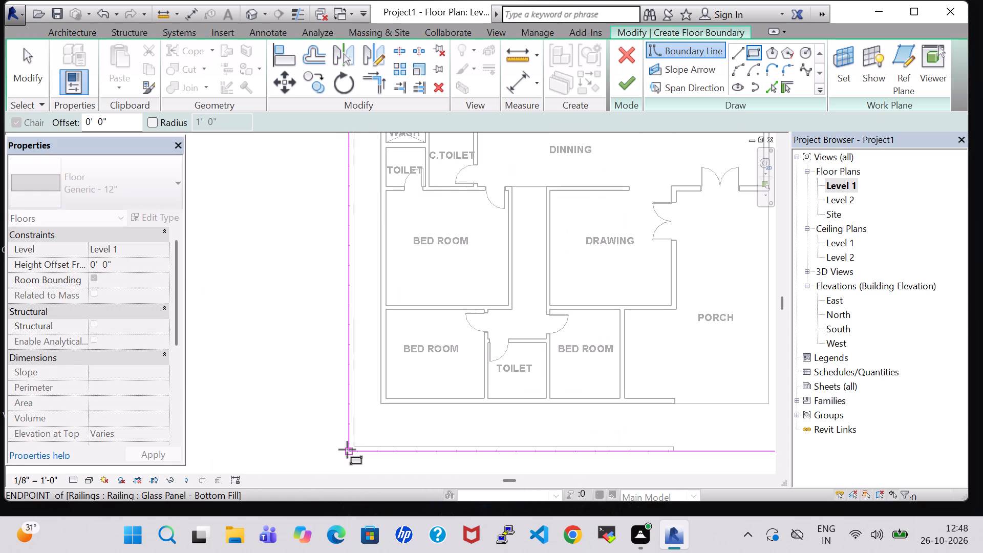
pyautogui.click(347, 450)
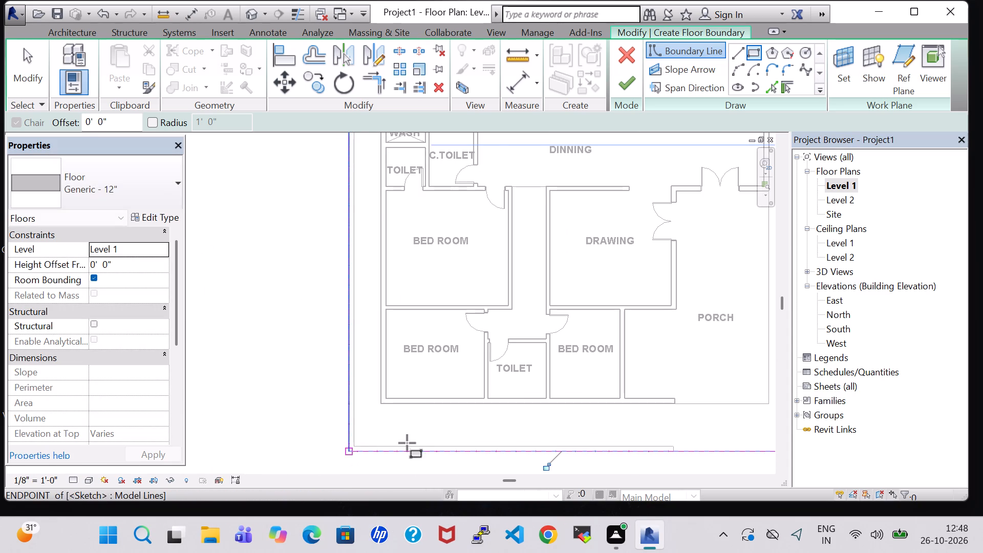
pyautogui.click(625, 89)
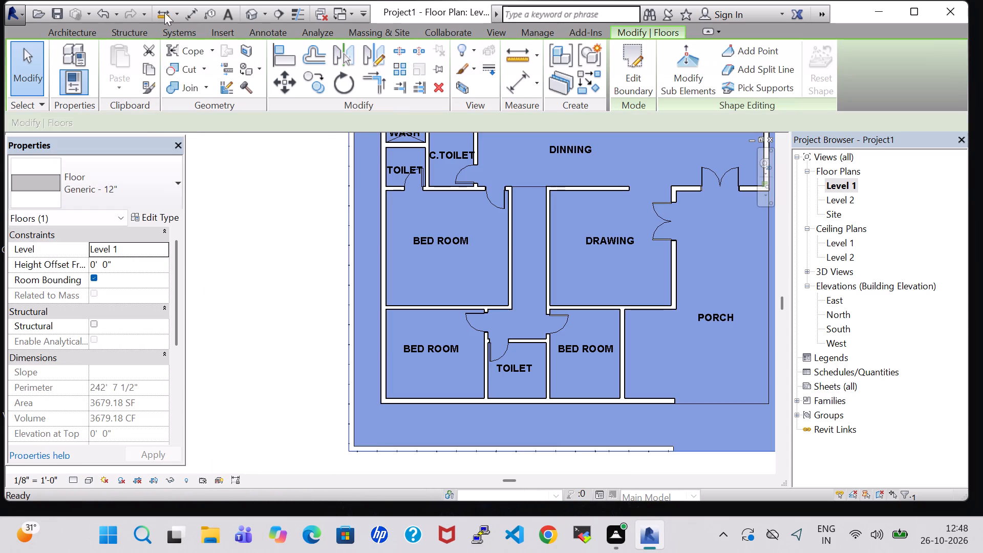
# Examine the new floor under the building in the 3D view.
pyautogui.click(253, 16)
pyautogui.click(690, 368)
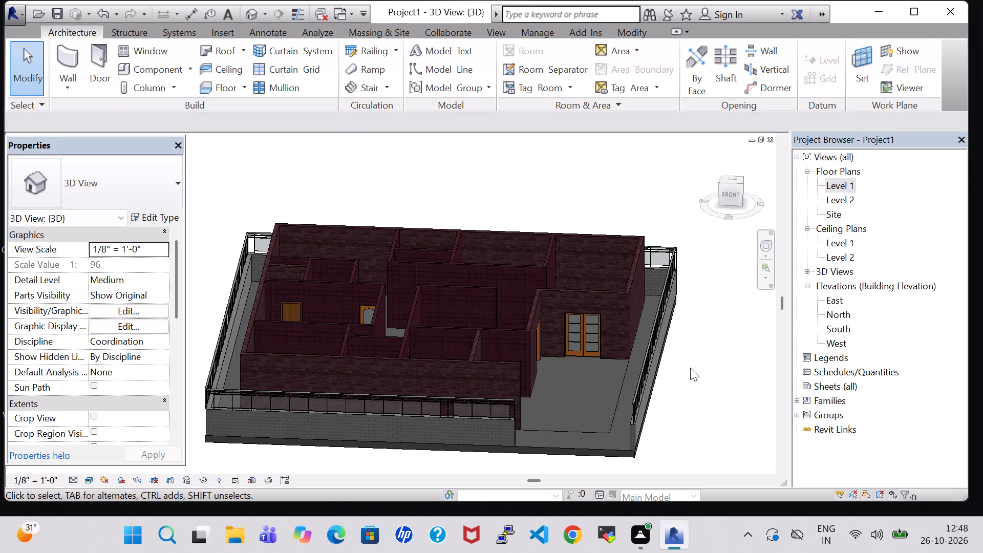
pyautogui.scroll(1, 696, 343)
pyautogui.keyDown('shift'); pyautogui.moveTo(696, 343); pyautogui.dragTo(701, 384, button='middle'); pyautogui.keyUp('shift')
pyautogui.keyDown('shift'); pyautogui.moveTo(701, 395); pyautogui.dragTo(705, 348, button='middle'); pyautogui.keyUp('shift')
pyautogui.moveTo(702, 359); pyautogui.dragTo(701, 313, button='middle')
pyautogui.moveTo(690, 359); pyautogui.dragTo(693, 389, button='middle')
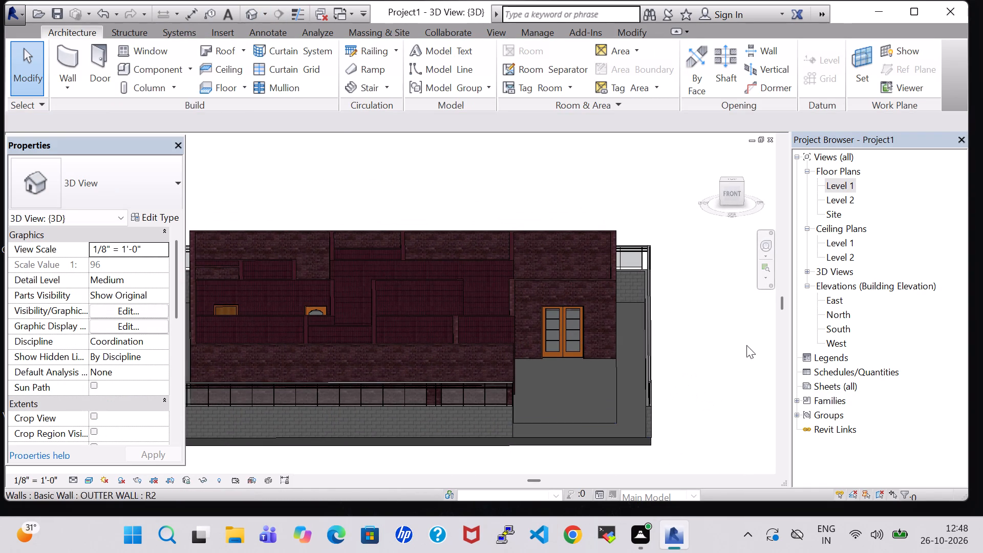
pyautogui.scroll(-2, 676, 290)
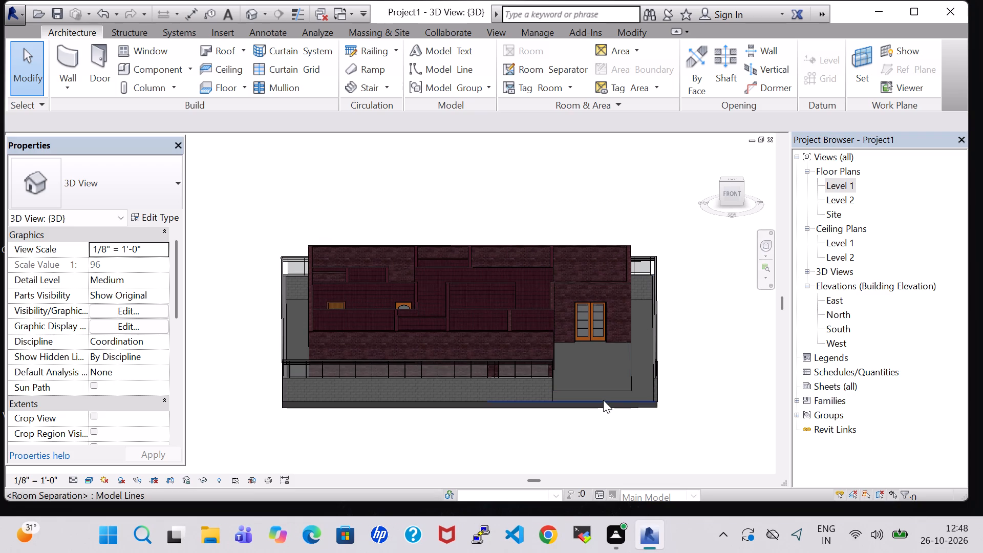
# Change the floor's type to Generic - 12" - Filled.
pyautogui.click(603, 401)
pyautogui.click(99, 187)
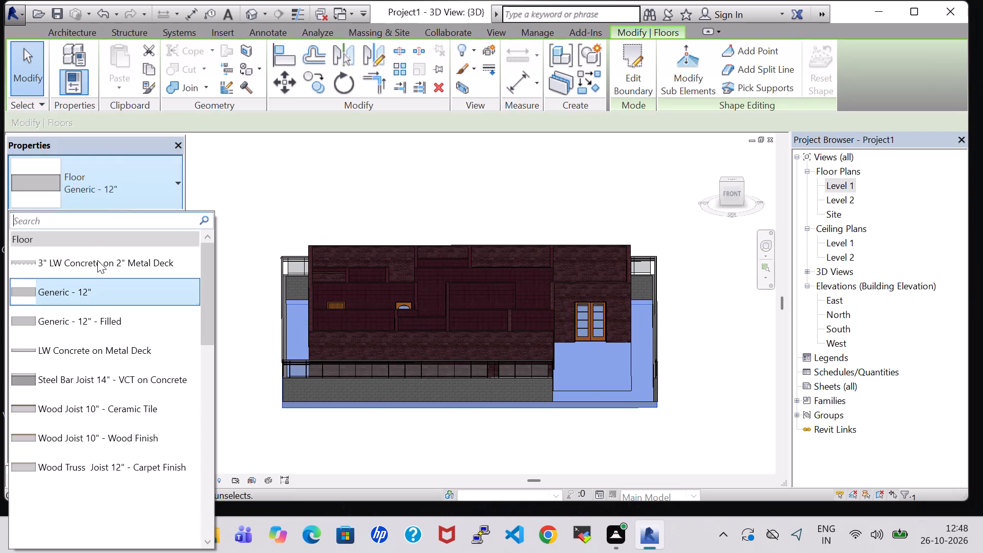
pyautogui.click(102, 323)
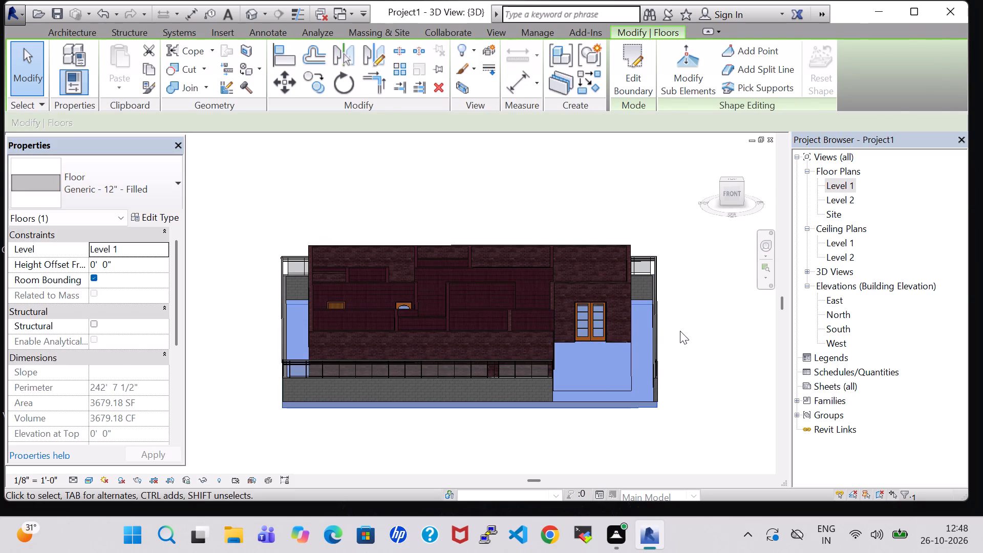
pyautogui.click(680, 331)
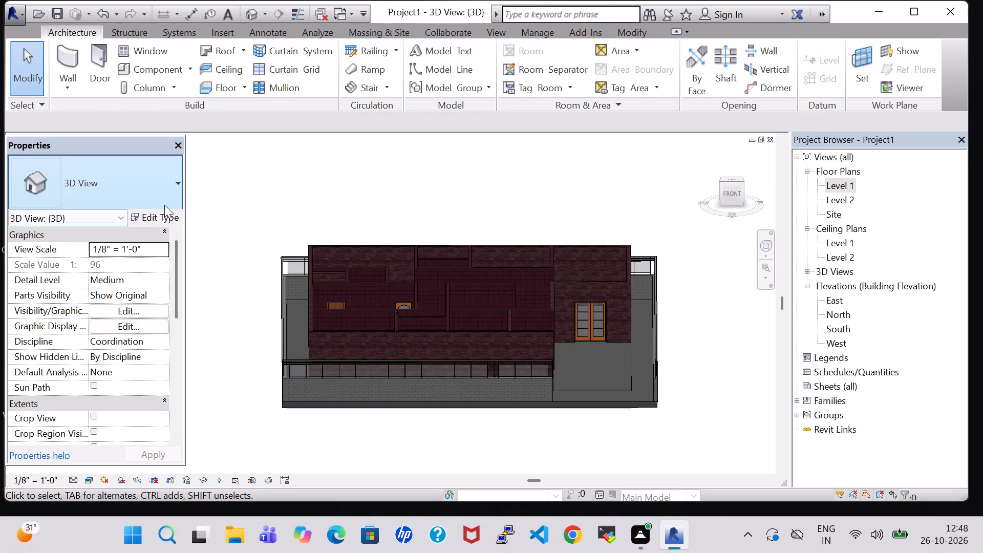
# Change the floor's type to LW Concrete on Metal Deck.
pyautogui.click(583, 403)
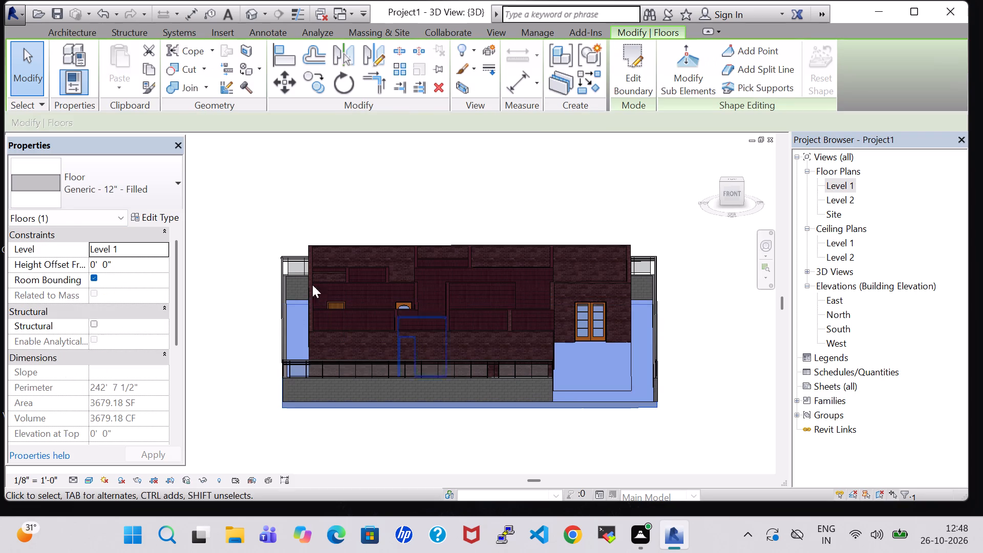
pyautogui.click(148, 188)
pyautogui.click(88, 348)
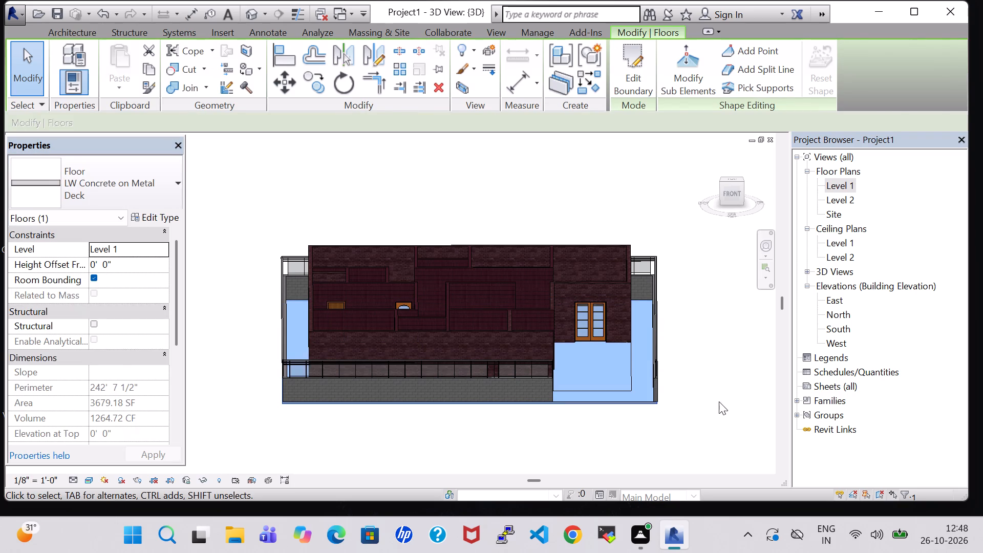
pyautogui.click(700, 357)
# Examine the floor's appearance on the Level 1 floor plan and in the 3D view.
pyautogui.doubleClick(842, 185)
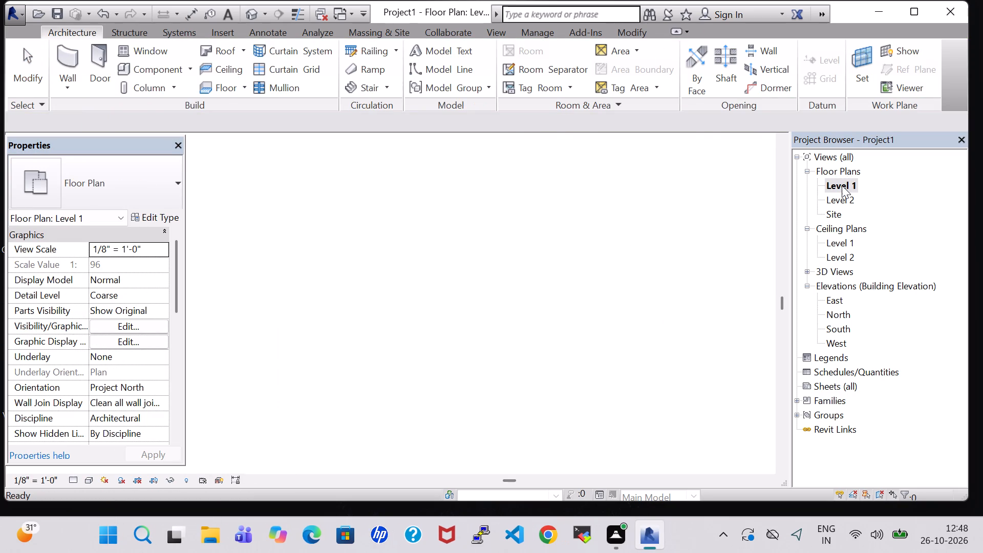
pyautogui.doubleClick(843, 185)
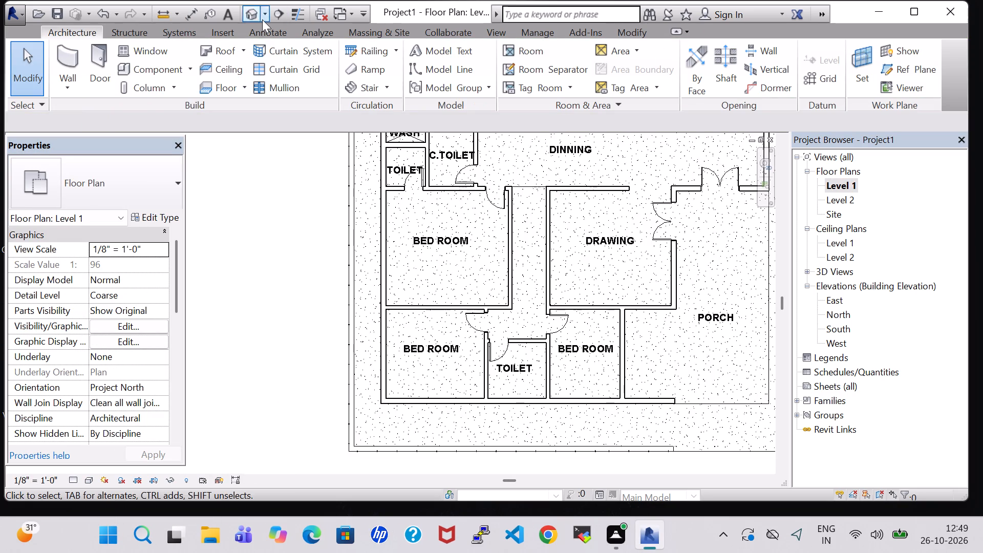
pyautogui.click(256, 19)
pyautogui.keyDown('shift'); pyautogui.moveTo(692, 327); pyautogui.dragTo(691, 369, button='middle'); pyautogui.keyUp('shift')
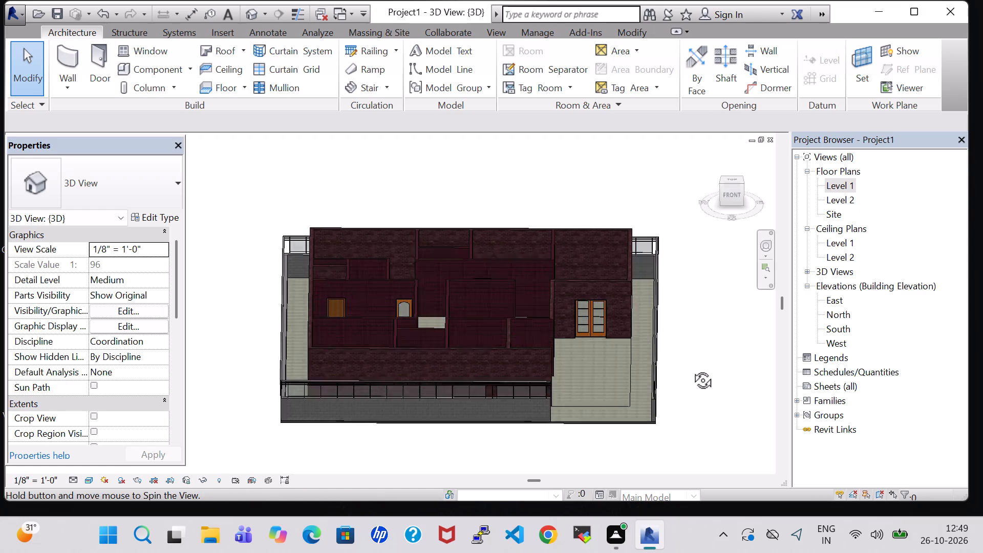
pyautogui.keyDown('shift'); pyautogui.moveTo(691, 369); pyautogui.dragTo(676, 391, button='middle'); pyautogui.keyUp('shift')
pyautogui.keyDown('shift'); pyautogui.moveTo(676, 391); pyautogui.dragTo(718, 430, button='middle'); pyautogui.keyUp('shift')
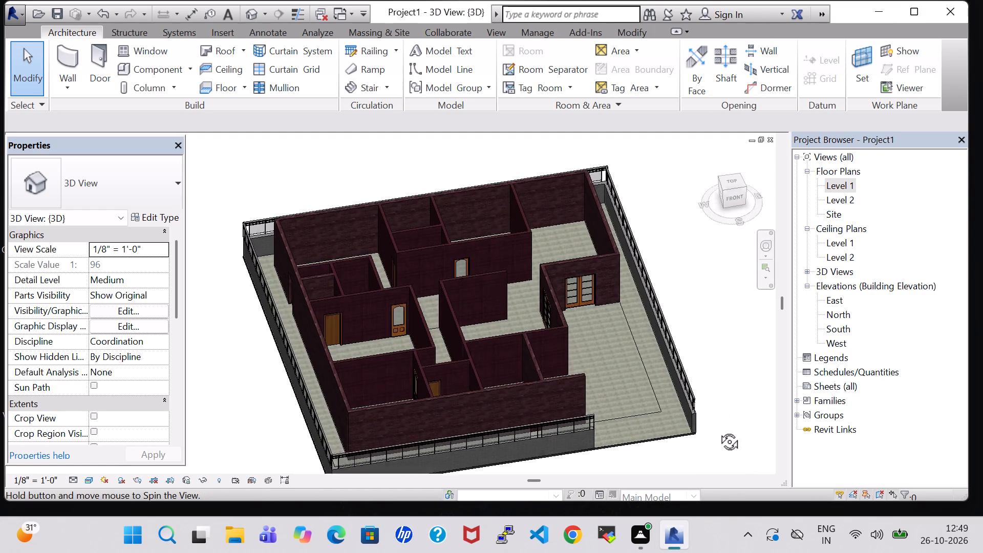
# Examine the building from the front in the 3D view and the room layout on the Level 1 floor plan.
pyautogui.keyDown('shift'); pyautogui.moveTo(718, 430); pyautogui.dragTo(682, 338, button='middle'); pyautogui.keyUp('shift')
pyautogui.keyDown('shift'); pyautogui.moveTo(682, 338); pyautogui.dragTo(698, 307, button='middle'); pyautogui.keyUp('shift')
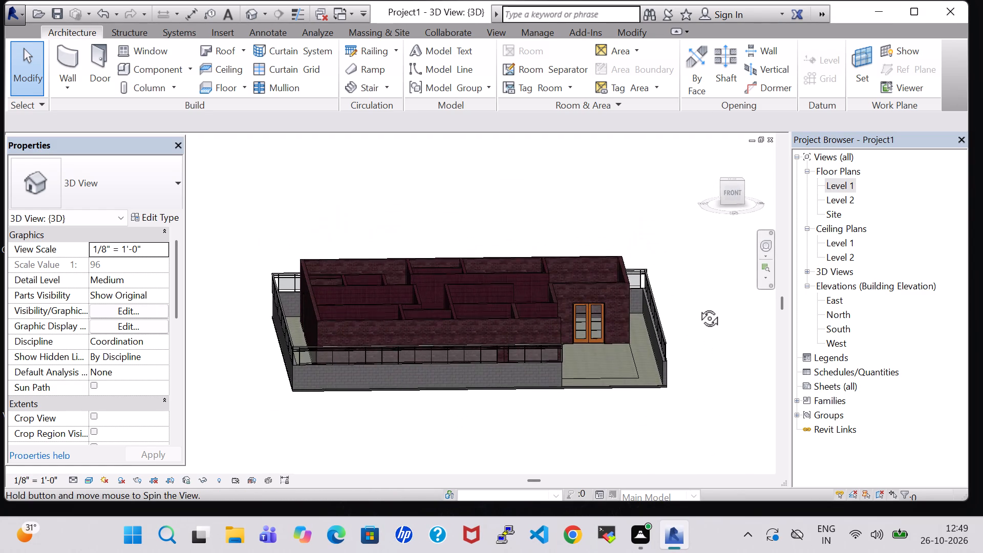
pyautogui.keyDown('shift'); pyautogui.moveTo(698, 307); pyautogui.dragTo(698, 304, button='middle'); pyautogui.keyUp('shift')
pyautogui.keyDown('shift'); pyautogui.moveTo(702, 333); pyautogui.dragTo(695, 311, button='middle'); pyautogui.keyUp('shift')
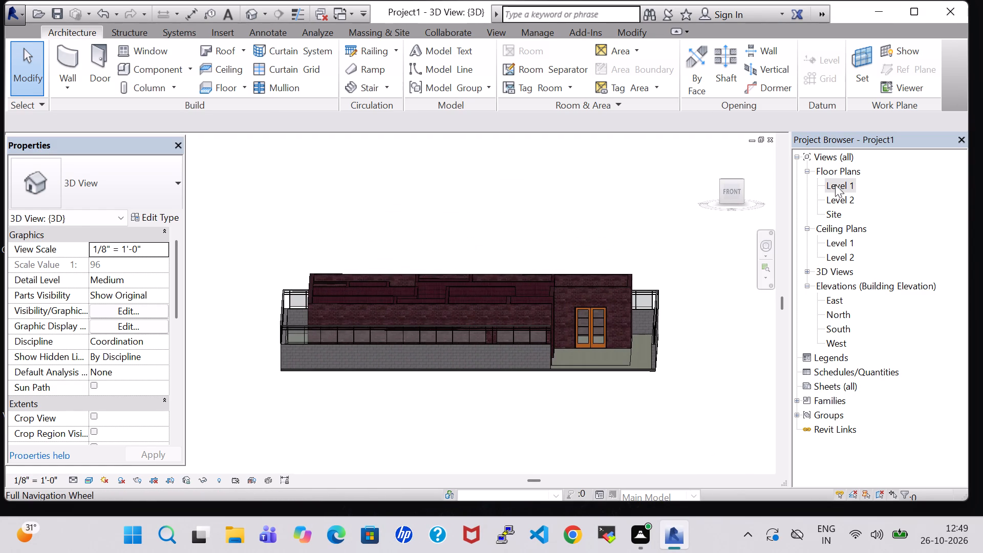
pyautogui.doubleClick(830, 186)
pyautogui.scroll(-7, 535, 268)
pyautogui.scroll(1, 632, 247)
pyautogui.moveTo(632, 247); pyautogui.dragTo(608, 307, button='middle')
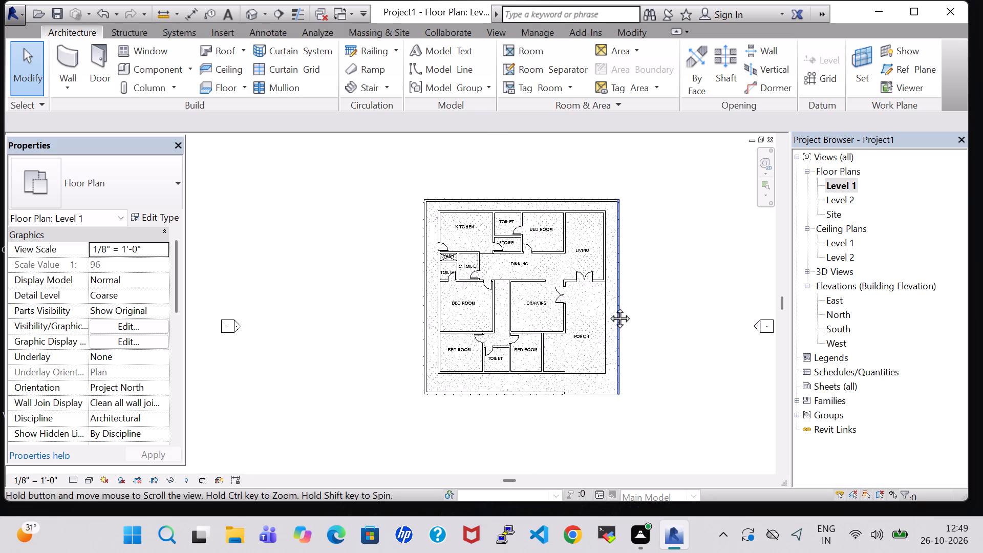
pyautogui.moveTo(608, 307); pyautogui.dragTo(602, 322, button='middle')
pyautogui.scroll(3, 602, 322)
pyautogui.moveTo(669, 290); pyautogui.dragTo(662, 262, button='middle')
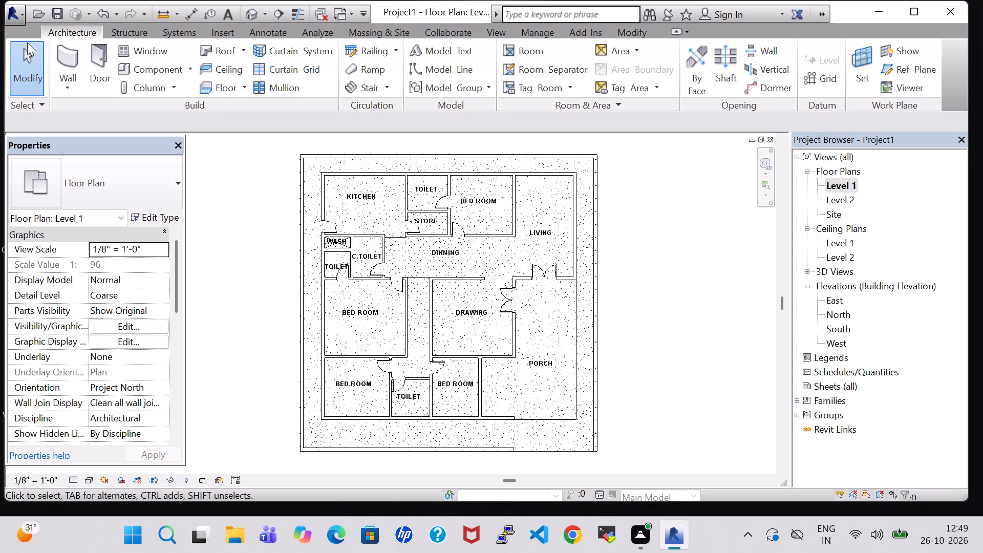
# Load the Casement 3x3 with Trim window family from the US Imperial Windows library.
pyautogui.click(158, 50)
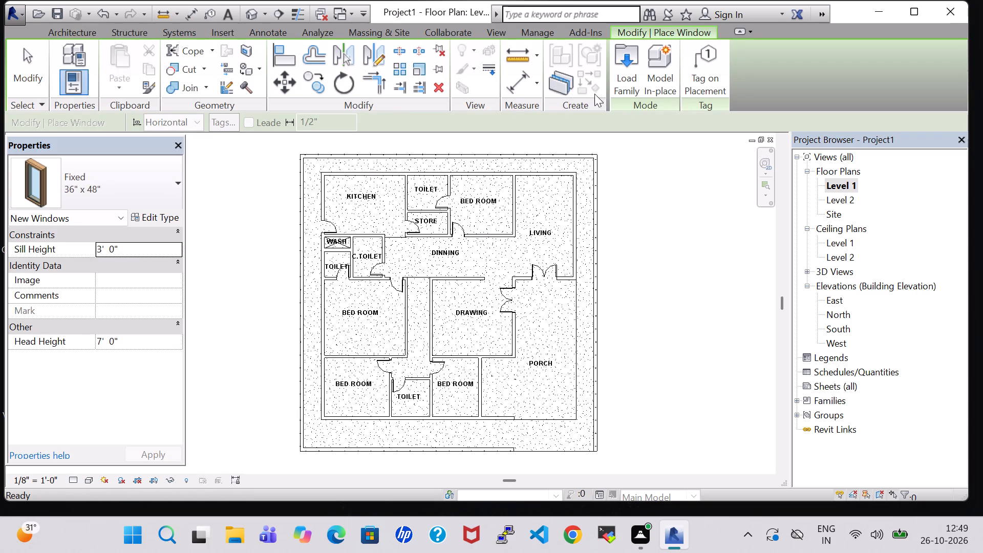
pyautogui.click(632, 62)
pyautogui.scroll(-6, 555, 245)
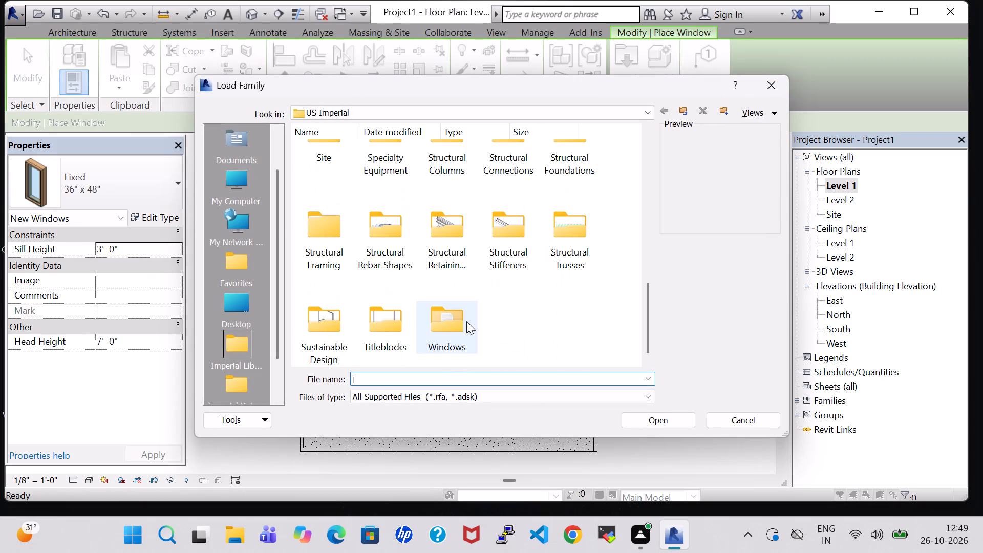
pyautogui.doubleClick(465, 333)
pyautogui.click(440, 169)
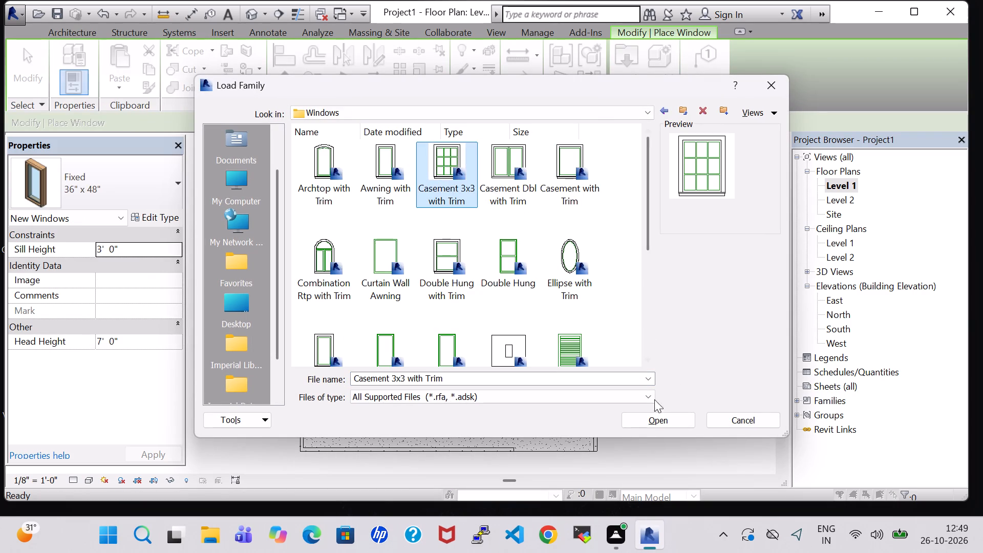
pyautogui.click(659, 418)
# Place 36" x 48" Casement 3x3 with Trim windows centred on the outer west walls of the two west-side bedrooms.
pyautogui.scroll(5, 389, 392)
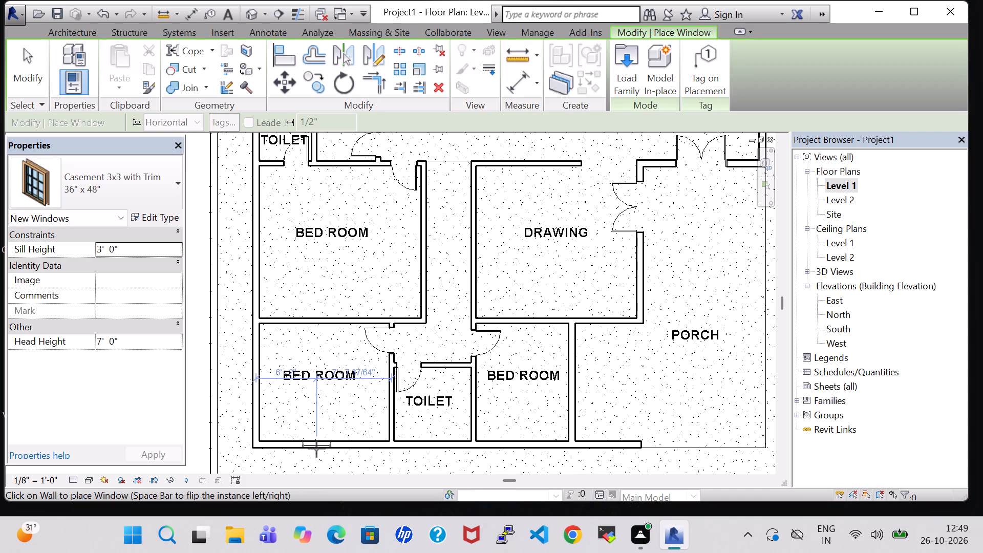
pyautogui.click(255, 378)
pyautogui.moveTo(312, 356); pyautogui.dragTo(375, 394, button='middle')
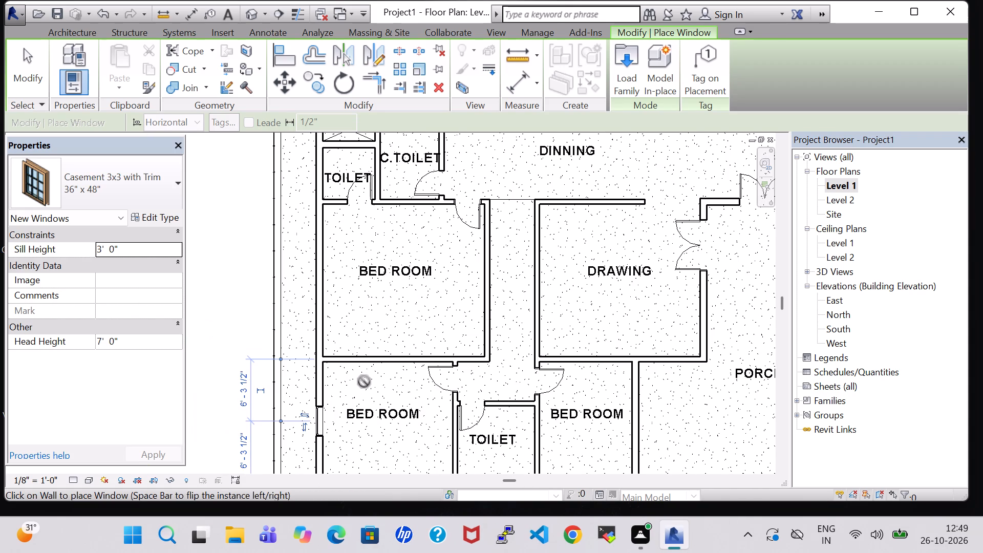
pyautogui.click(313, 274)
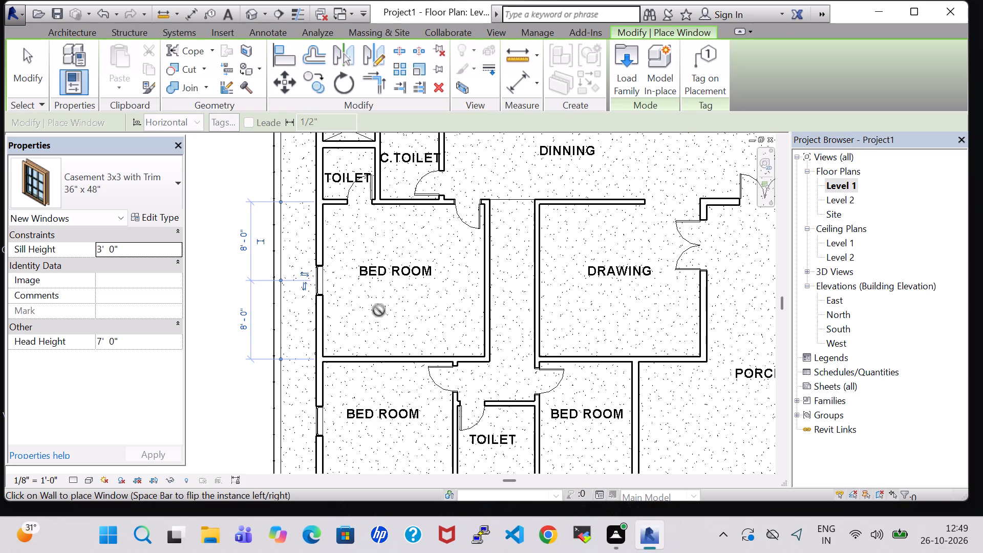
# Place a 36" x 48" casement window on the north bedroom's outer wall and nudge it slightly toward the living room.
pyautogui.moveTo(379, 310); pyautogui.dragTo(400, 402, button='middle')
pyautogui.scroll(-2, 400, 403)
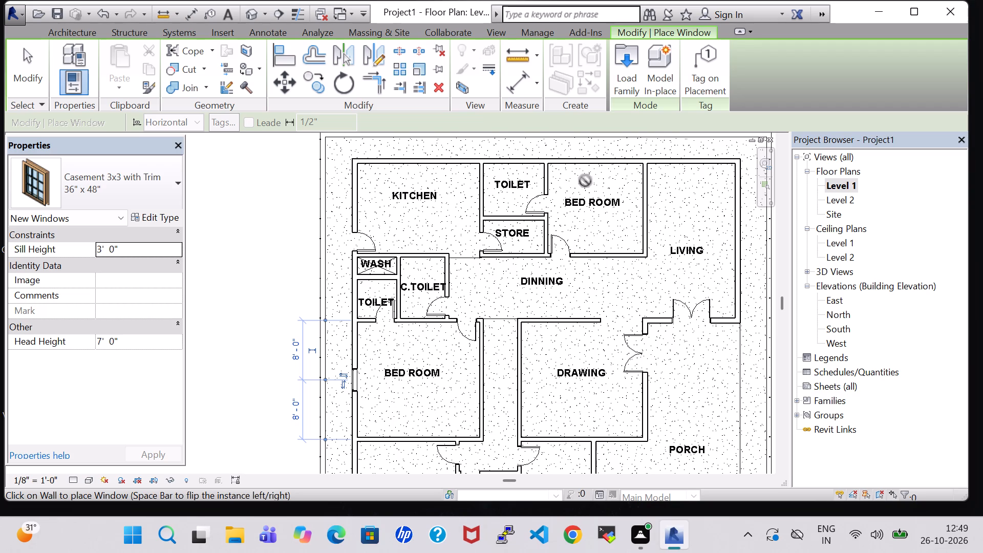
pyautogui.click(586, 155)
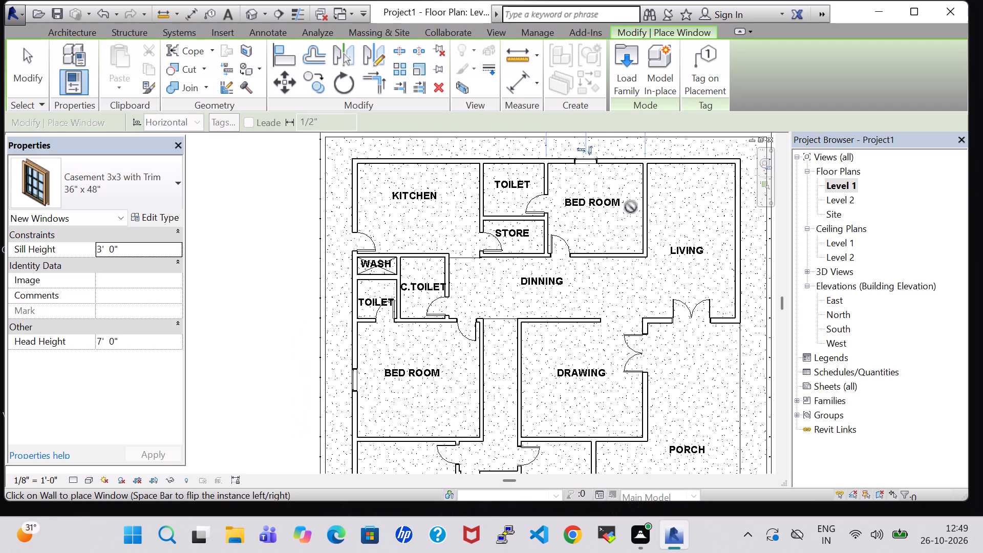
pyautogui.press('Escape')
pyautogui.press('Escape')
pyautogui.click(589, 159)
pyautogui.press('Right')
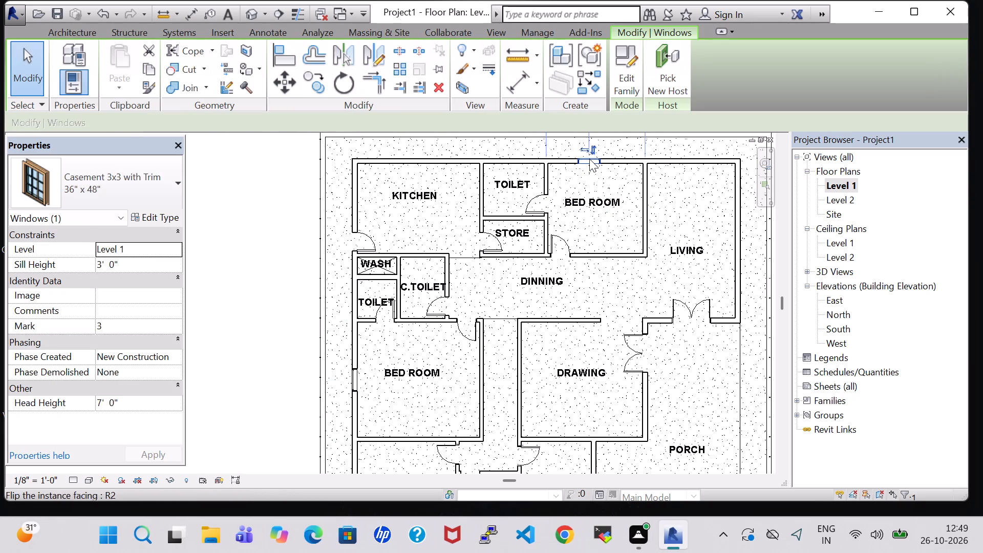
pyautogui.press('Right')
pyautogui.press('Right')
pyautogui.click(274, 184)
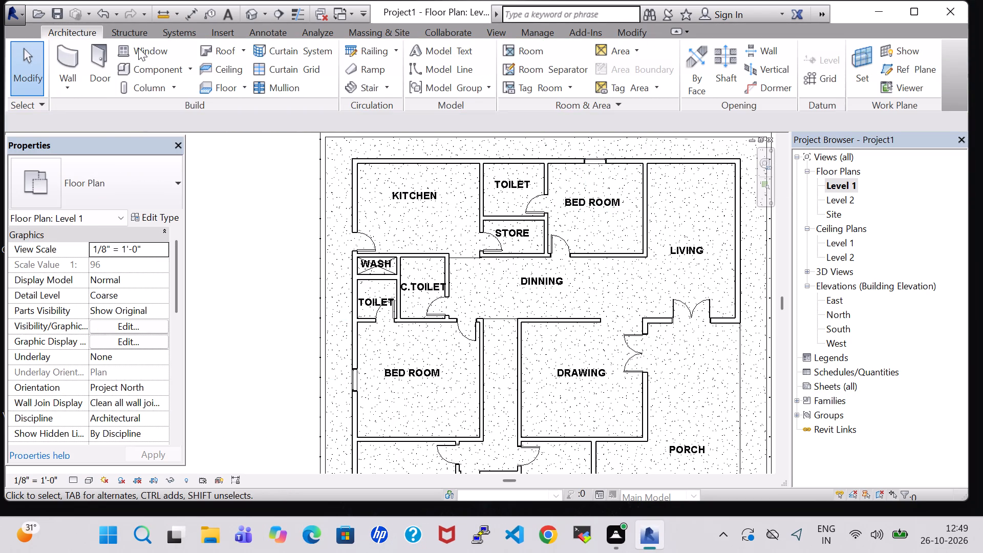
# Place three casement windows in the living room: one centred on the north wall, two on the east wall about 5'-5" and 6'-4" from its ends.
pyautogui.click(138, 48)
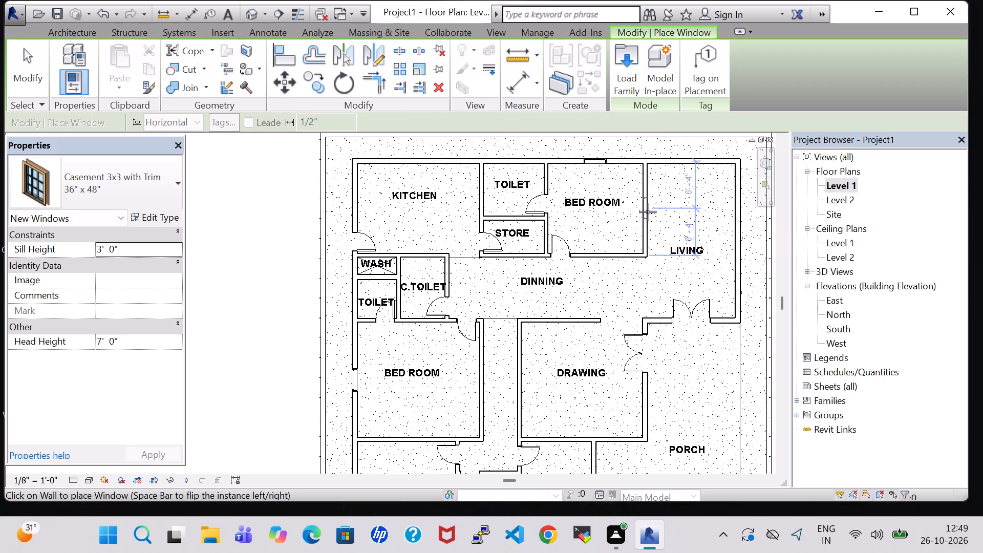
pyautogui.scroll(3, 696, 196)
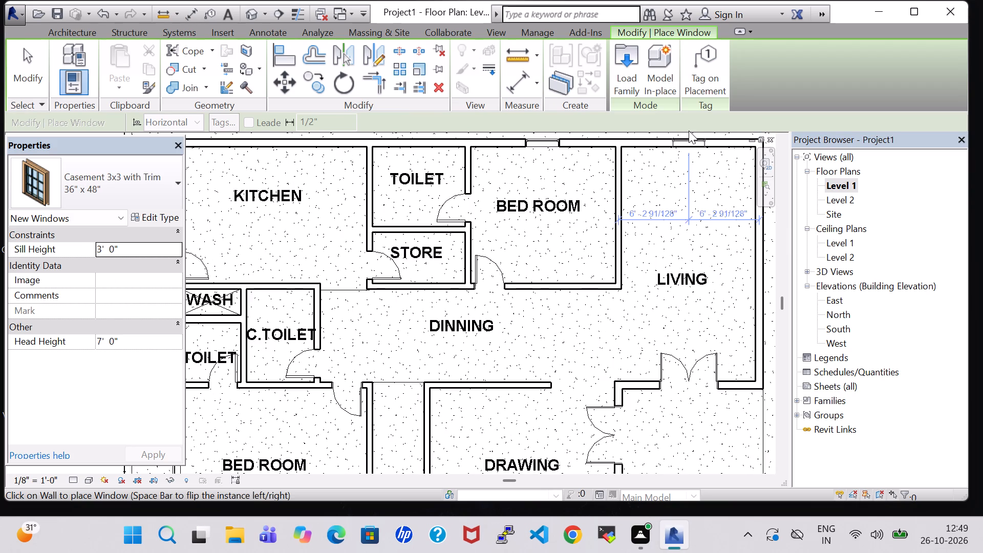
pyautogui.click(689, 131)
pyautogui.moveTo(686, 233); pyautogui.dragTo(582, 337, button='middle')
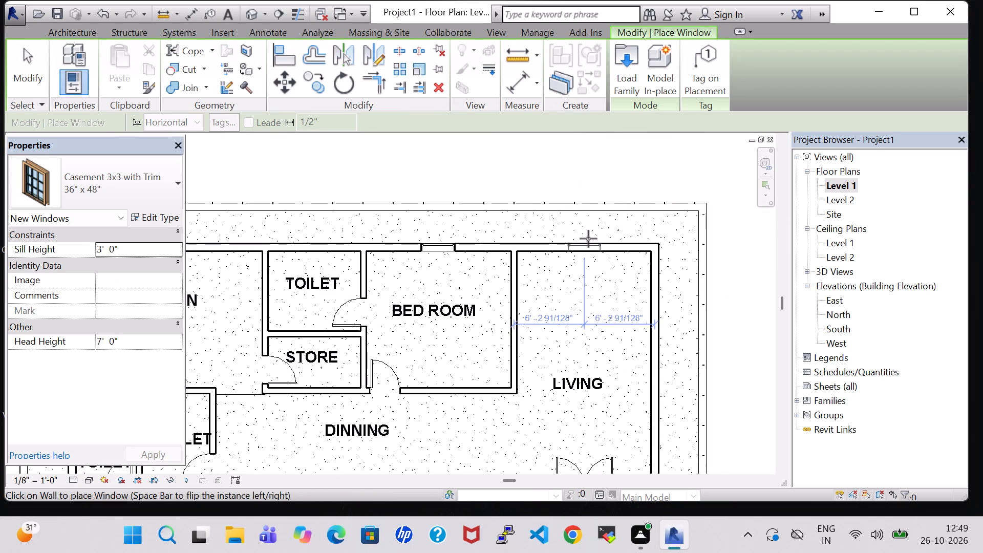
pyautogui.click(588, 239)
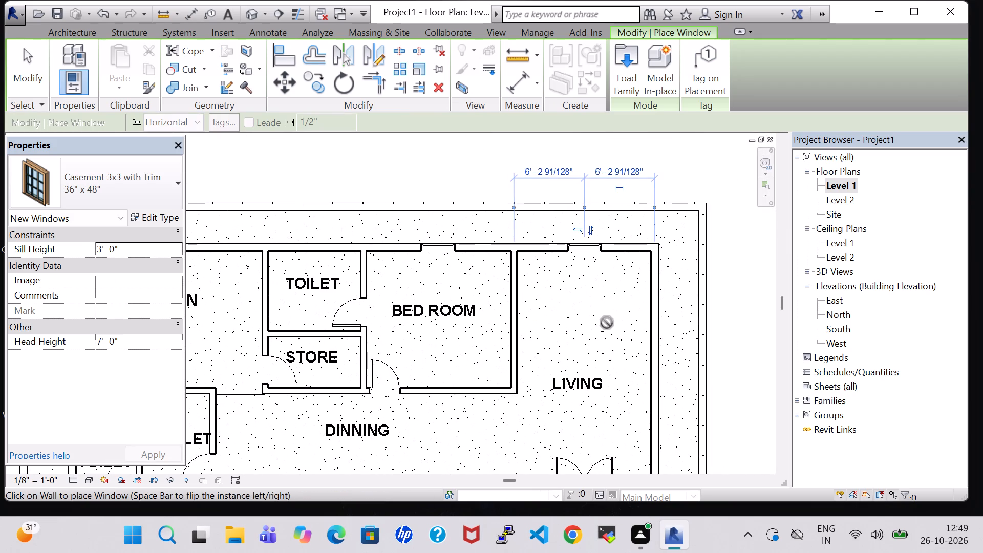
pyautogui.click(663, 309)
pyautogui.moveTo(625, 373); pyautogui.dragTo(626, 306, button='middle')
pyautogui.moveTo(626, 304); pyautogui.dragTo(624, 299, button='middle')
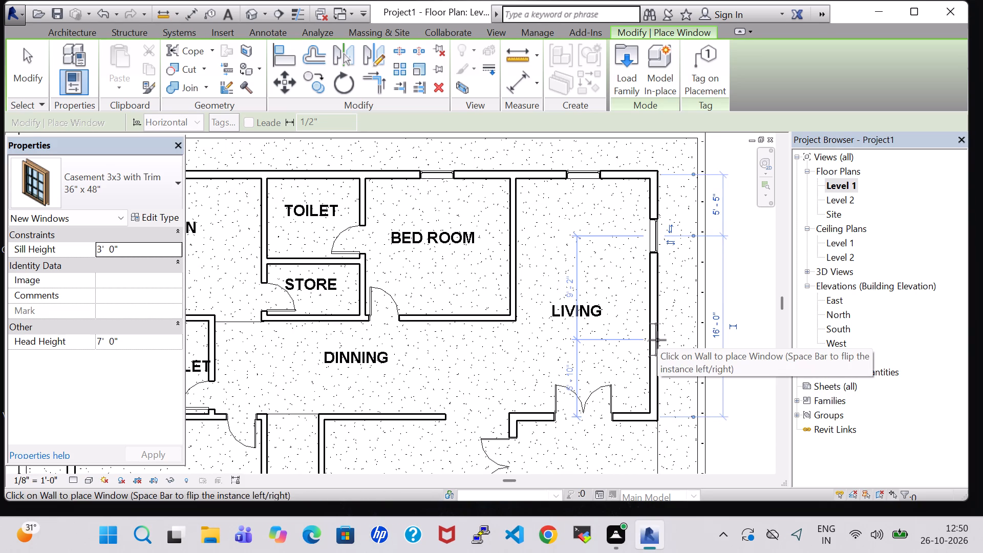
pyautogui.click(657, 346)
pyautogui.scroll(-3, 617, 313)
# Examine the walls around the drawing room, porch and southern bedrooms for further window locations.
pyautogui.moveTo(616, 313); pyautogui.dragTo(596, 208, button='middle')
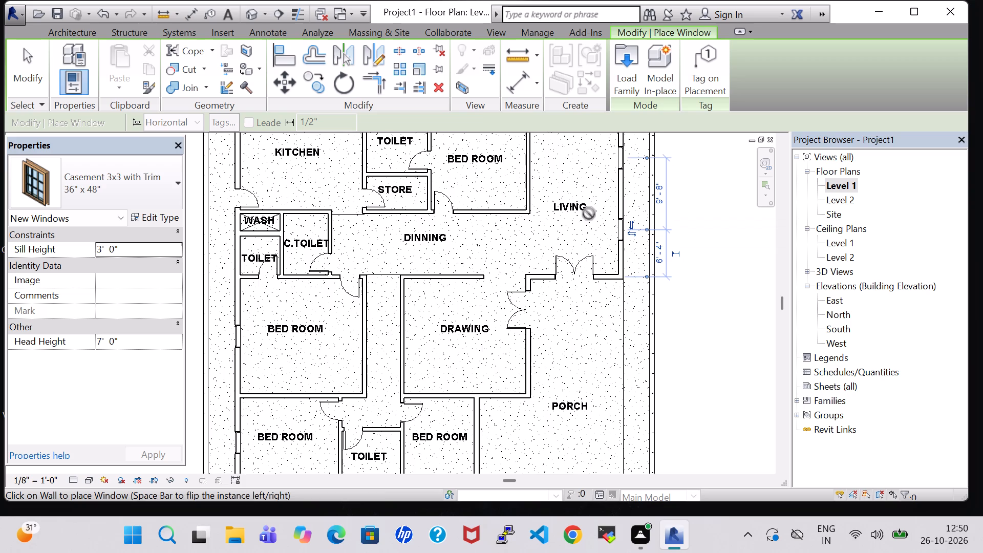
pyautogui.scroll(-1, 591, 225)
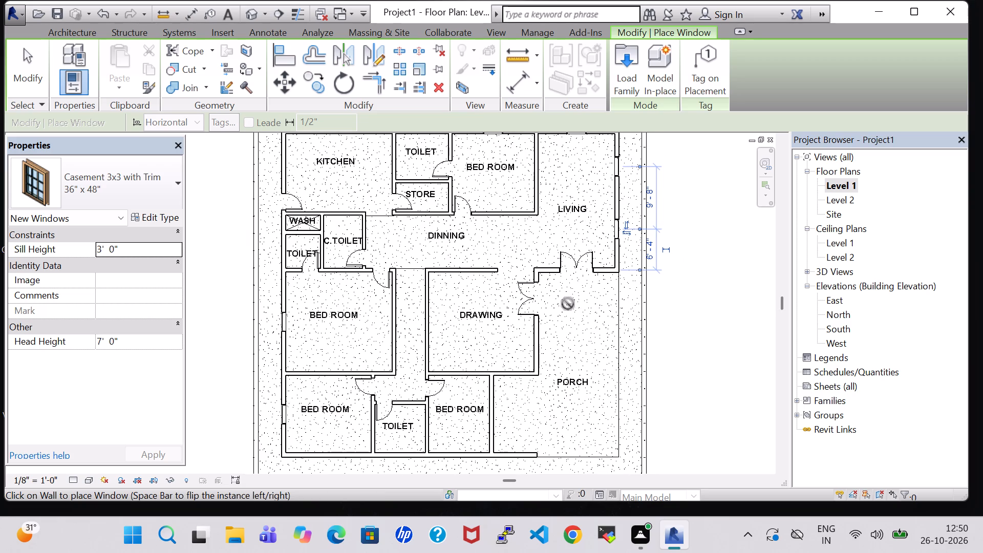
pyautogui.scroll(6, 471, 342)
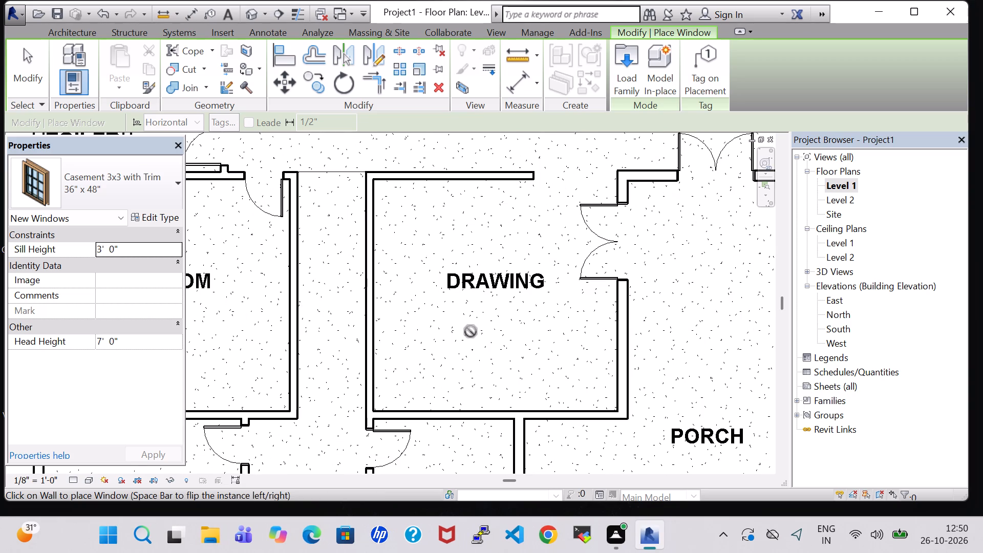
pyautogui.scroll(-4, 471, 331)
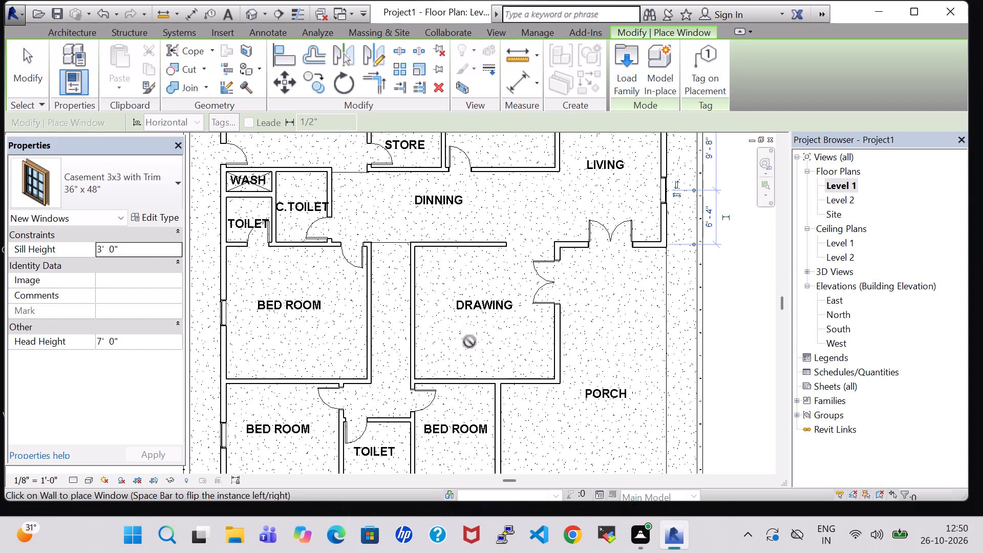
pyautogui.scroll(-3, 468, 347)
pyautogui.scroll(2, 500, 448)
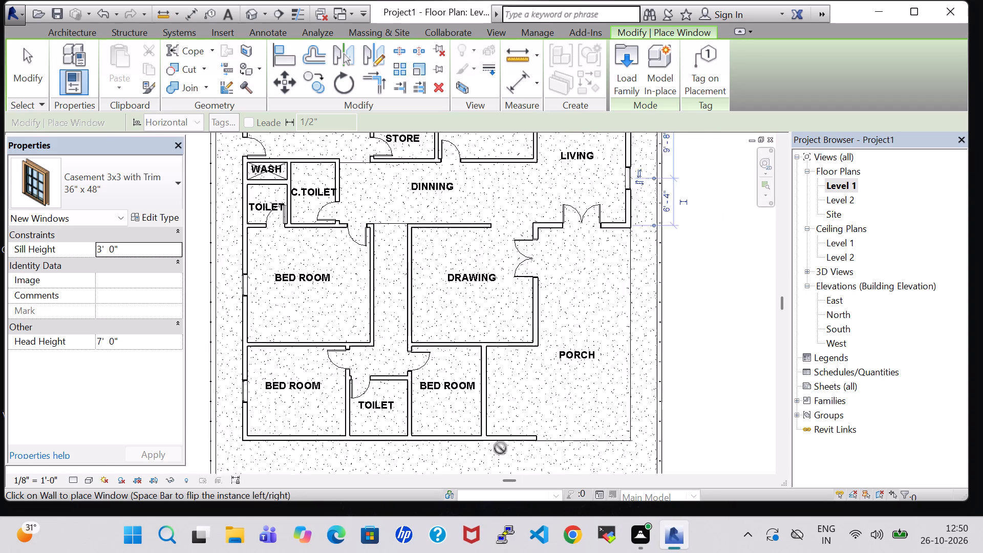
pyautogui.scroll(1, 500, 448)
pyautogui.moveTo(425, 399); pyautogui.dragTo(455, 393, button='middle')
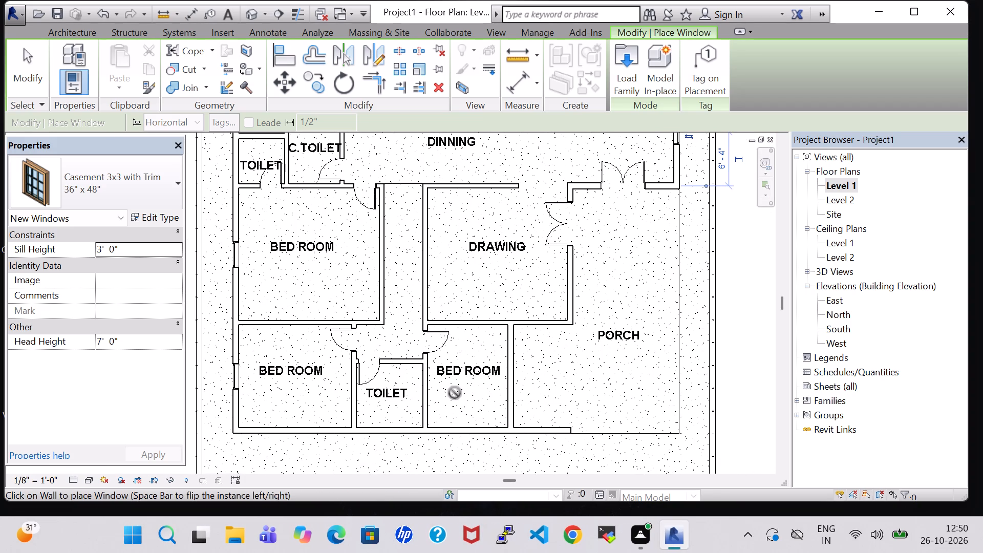
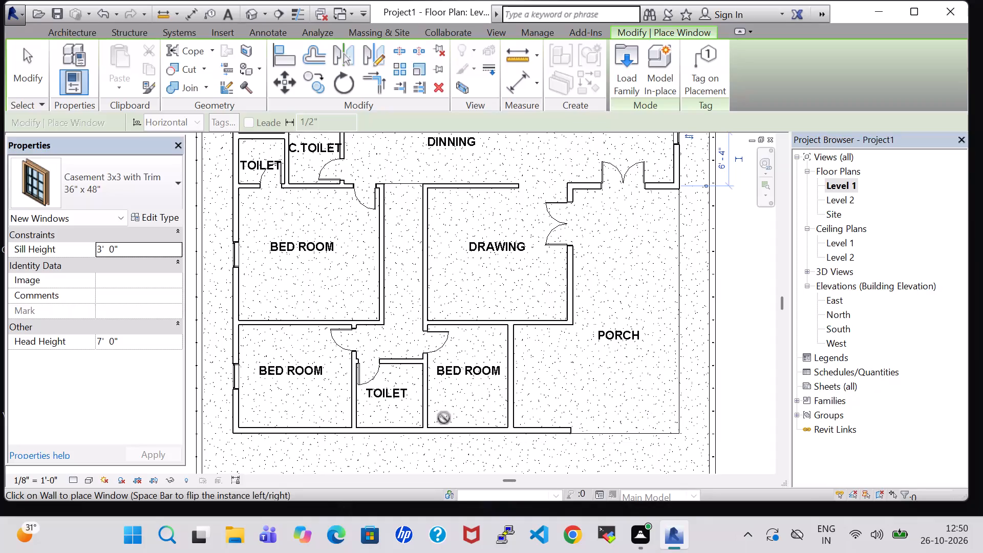
# Place a 36" x 48" Casement 3x3 with Trim window centred on the south outer wall of the bedroom beside the porch.
pyautogui.click(469, 432)
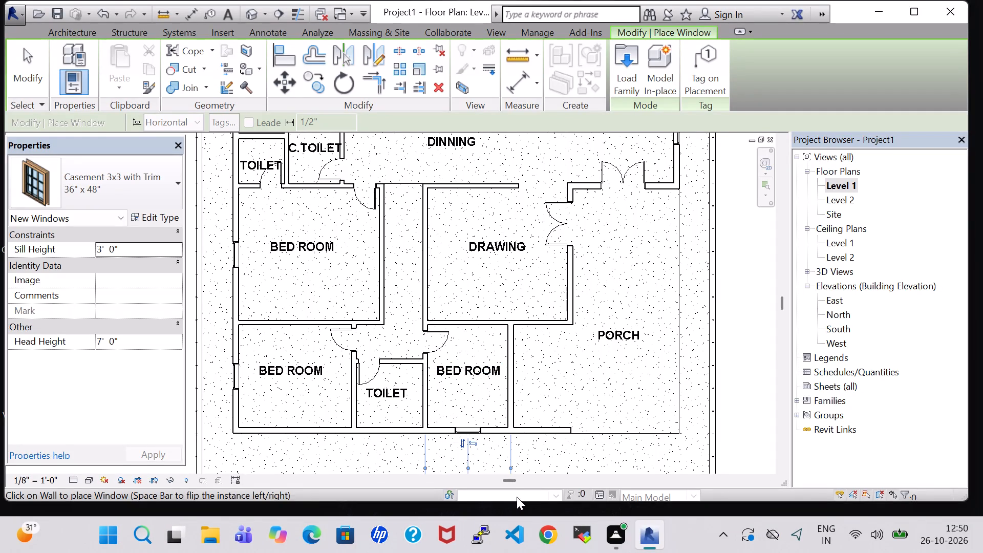
pyautogui.press('Escape')
pyautogui.press('Escape')
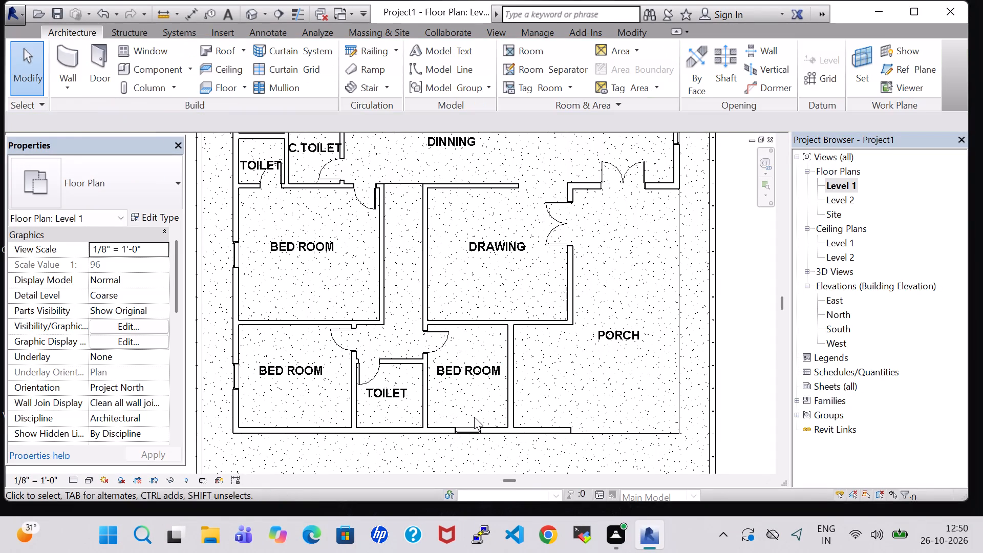
# Change the window on that bedroom's south wall to the 36" x 60" Casement 3x3 with Trim type.
pyautogui.click(473, 427)
pyautogui.click(160, 185)
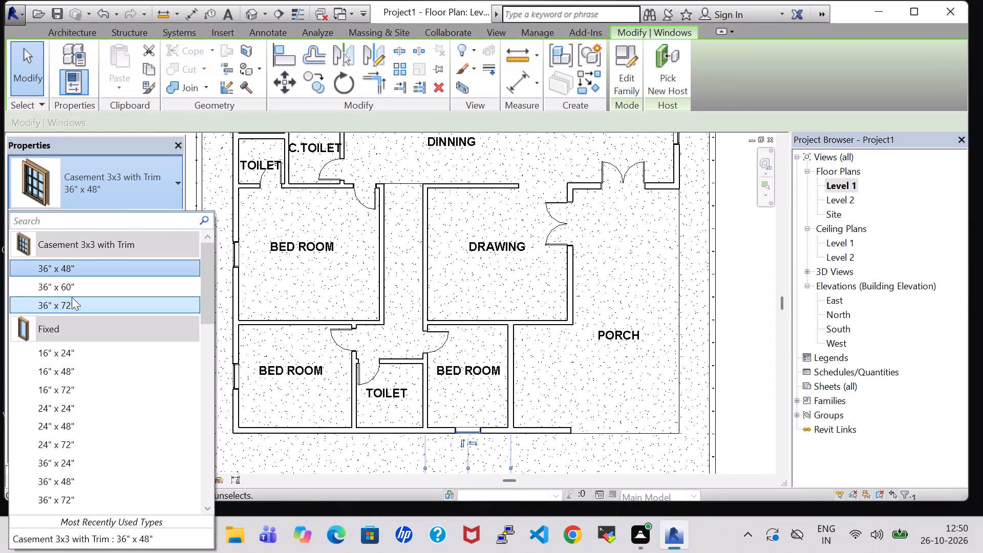
pyautogui.click(71, 288)
# Change the west-wall windows of both west-side bedrooms to the 36" x 60" Casement 3x3 with Trim type.
pyautogui.scroll(-2, 293, 304)
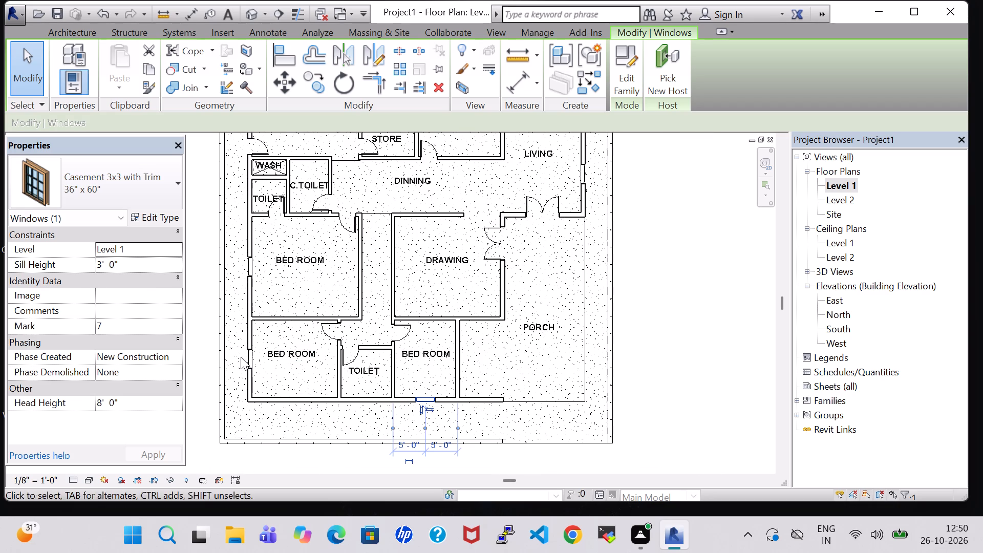
pyautogui.click(248, 358)
pyautogui.click(138, 168)
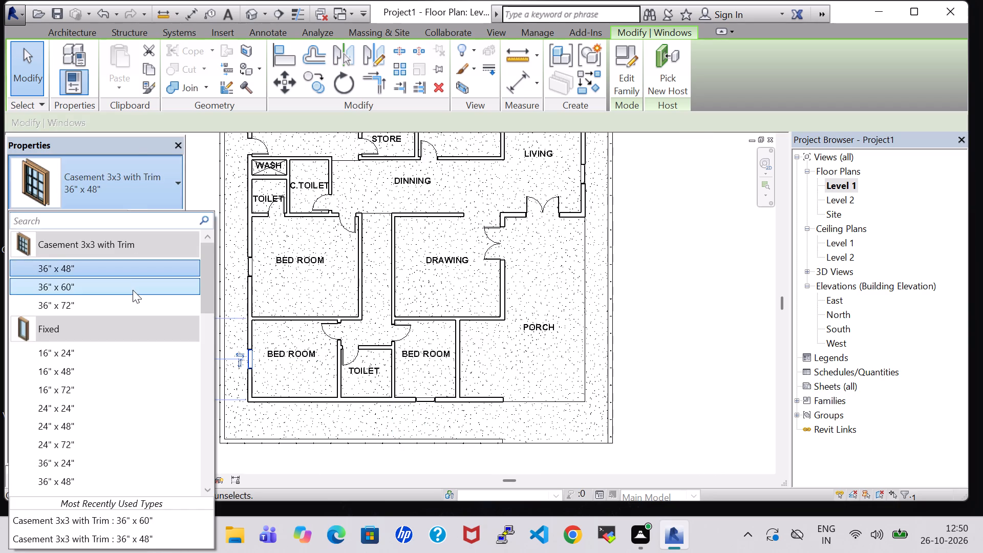
pyautogui.click(133, 290)
pyautogui.click(622, 309)
pyautogui.click(656, 301)
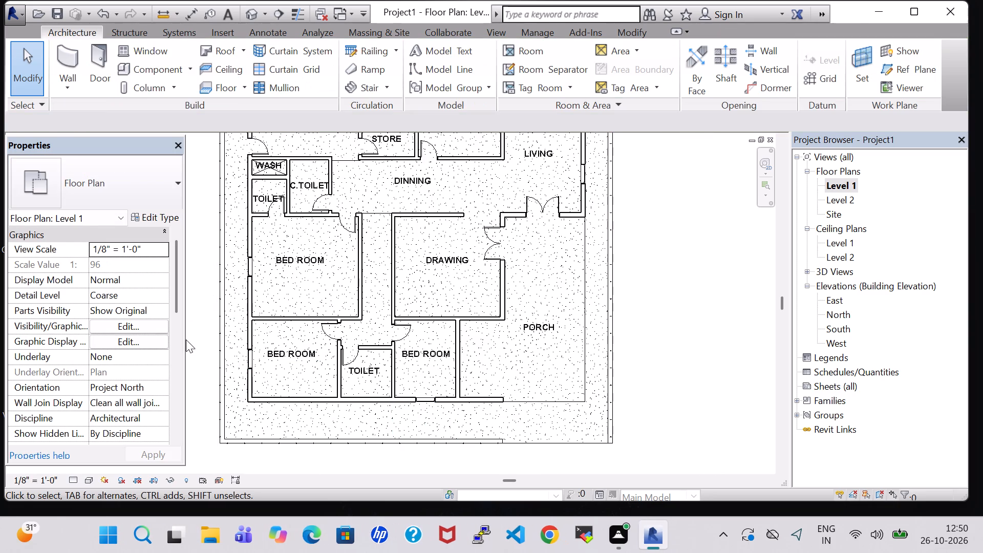
pyautogui.click(249, 356)
pyautogui.click(127, 185)
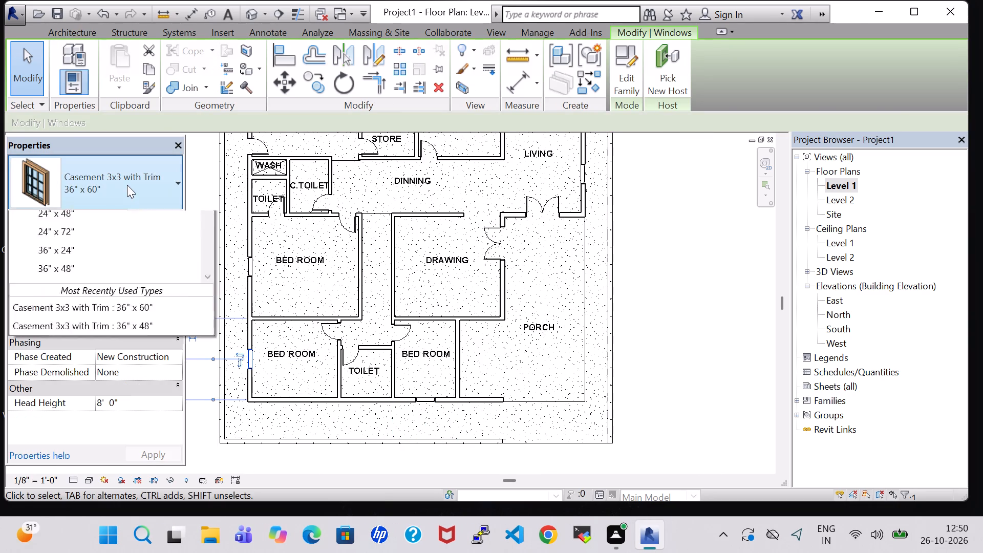
pyautogui.click(685, 284)
pyautogui.moveTo(297, 244); pyautogui.dragTo(315, 294, button='middle')
pyautogui.click(265, 314)
pyautogui.click(180, 176)
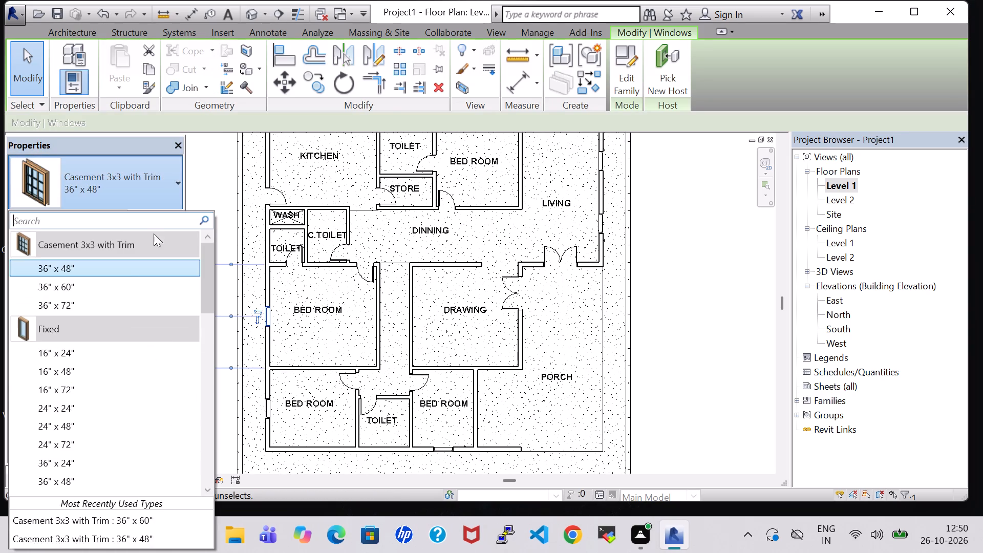
pyautogui.click(131, 285)
pyautogui.click(723, 297)
# Change the north-wall windows of the north bedroom and the living room to the 36" x 60" casement type.
pyautogui.moveTo(718, 254); pyautogui.dragTo(721, 327, button='middle')
pyautogui.scroll(-1, 720, 329)
pyautogui.click(507, 218)
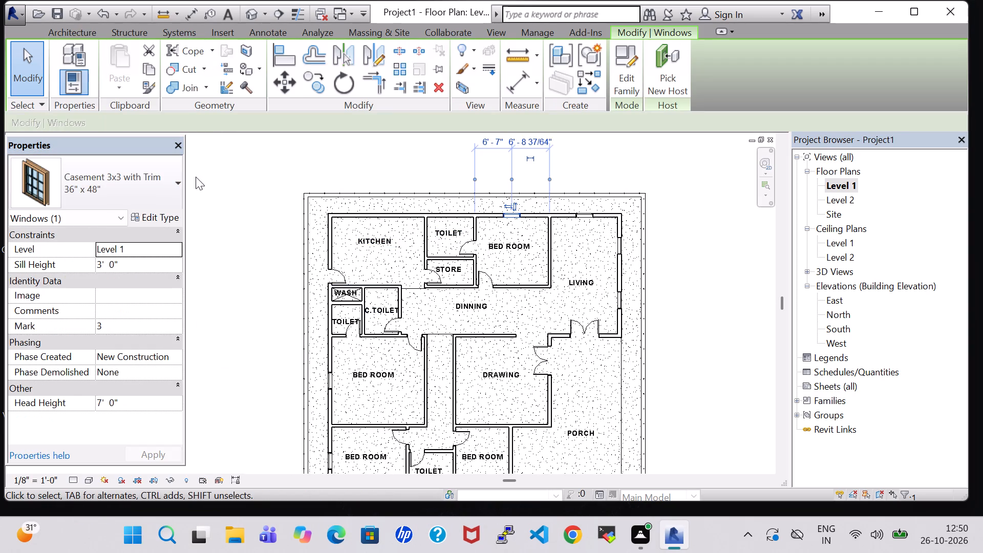
pyautogui.click(122, 179)
pyautogui.click(125, 281)
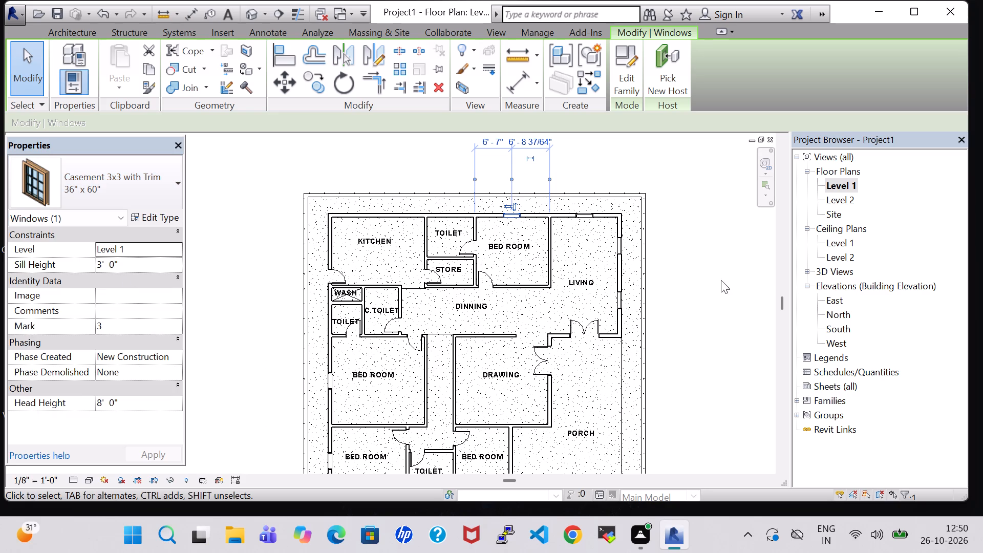
pyautogui.click(588, 216)
pyautogui.click(111, 188)
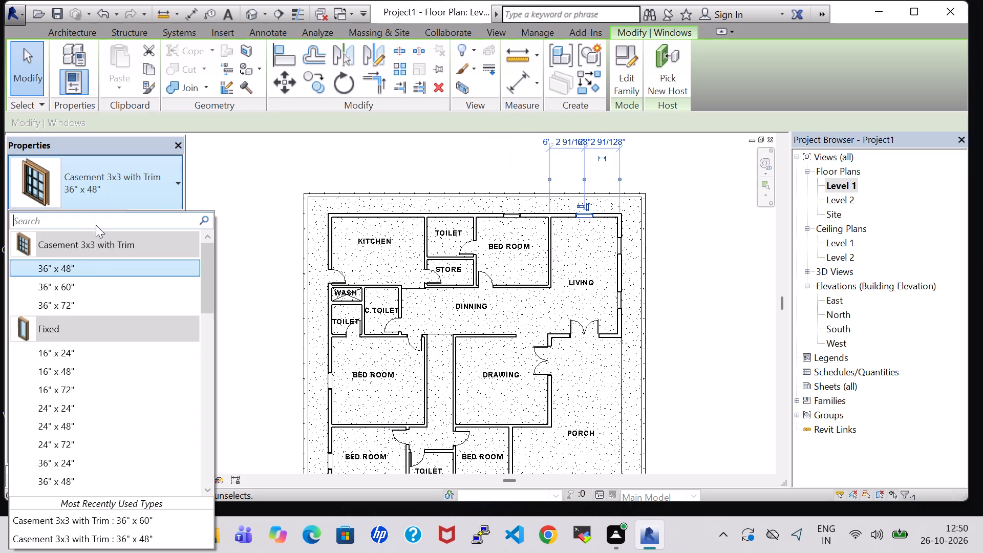
pyautogui.click(93, 282)
pyautogui.click(514, 218)
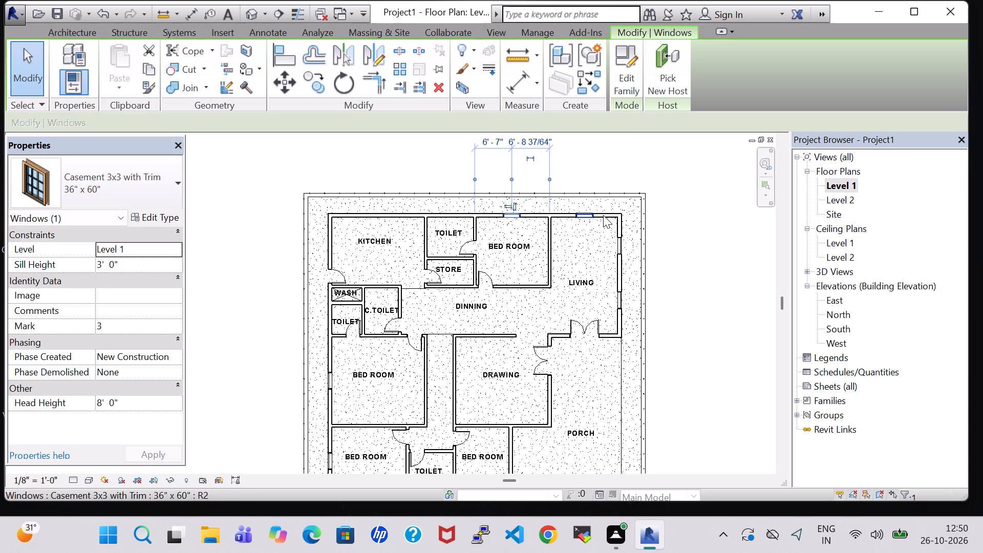
# Change both windows on the living room's east wall to the 36" x 60" Casement 3x3 with Trim type.
pyautogui.click(618, 244)
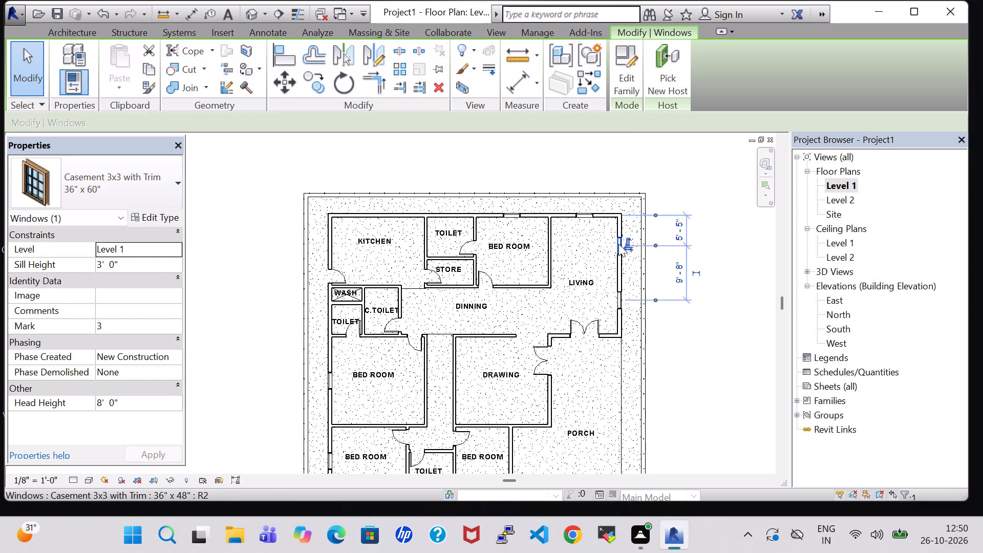
pyautogui.click(166, 164)
pyautogui.click(65, 283)
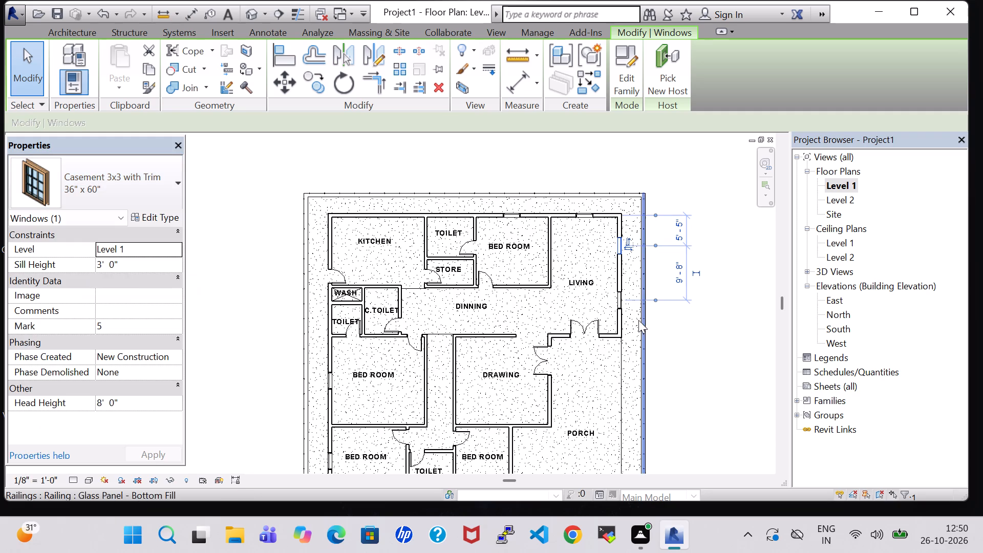
pyautogui.click(622, 301)
pyautogui.click(164, 196)
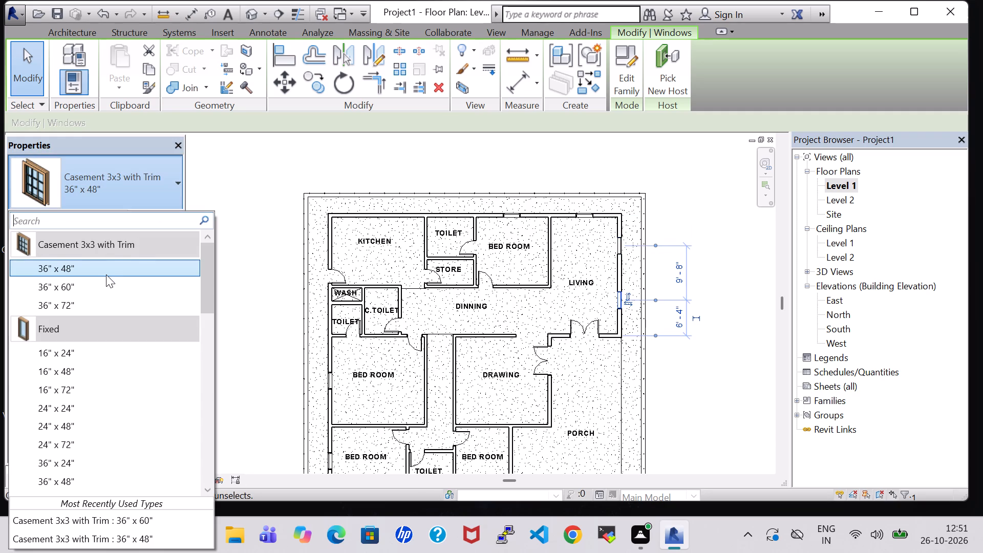
pyautogui.click(109, 282)
pyautogui.click(705, 395)
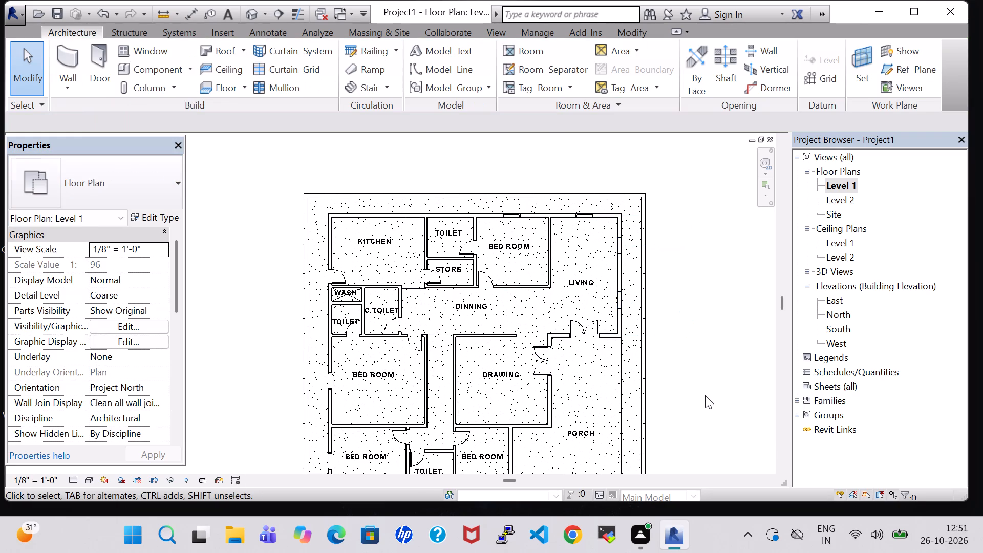
# Set the Width of the 36" x 60" Casement 3x3 with Trim window type to 4' 0".
pyautogui.moveTo(705, 395); pyautogui.dragTo(711, 243, button='middle')
pyautogui.moveTo(712, 239); pyautogui.dragTo(714, 223, button='middle')
pyautogui.click(497, 333)
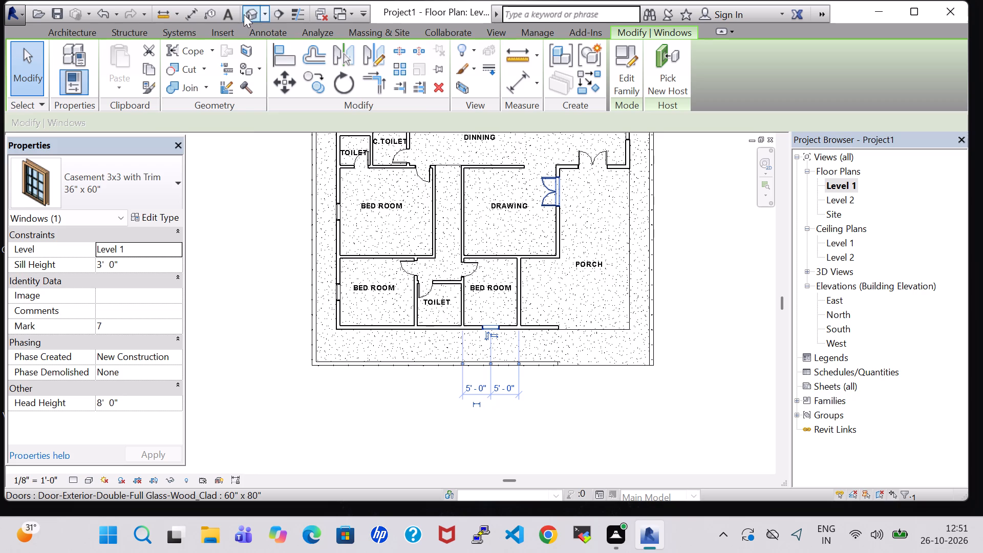
pyautogui.click(144, 220)
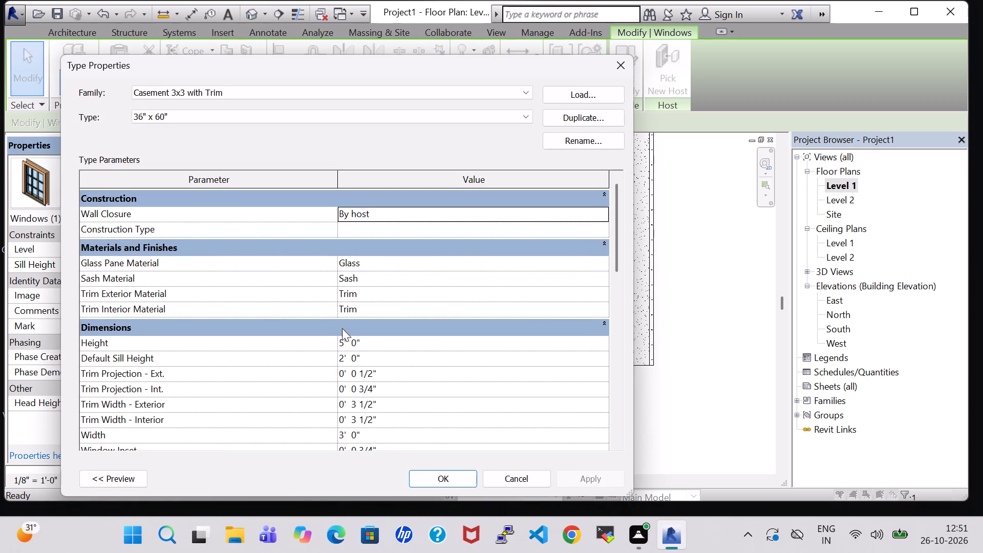
pyautogui.scroll(-1, 346, 356)
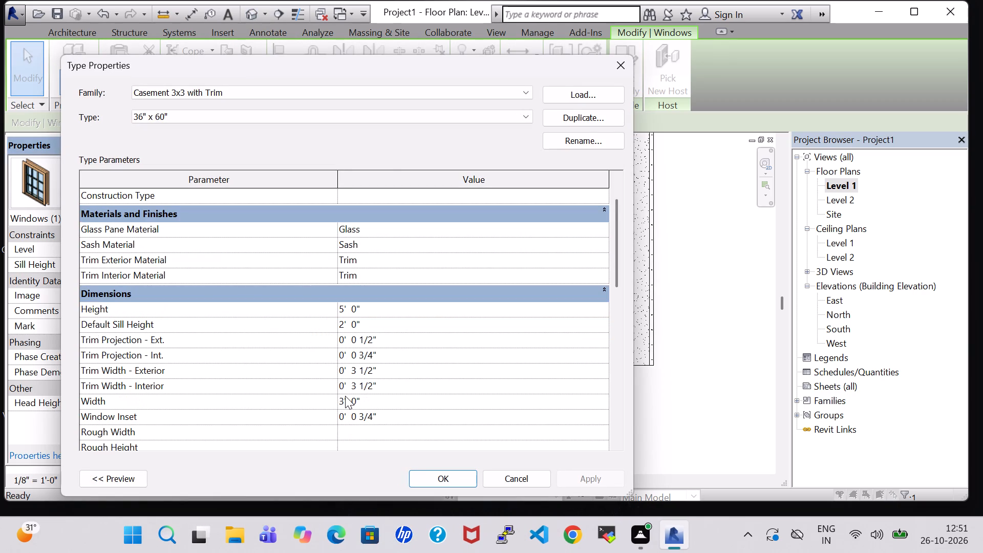
pyautogui.click(344, 399)
pyautogui.press('BackSpace')
pyautogui.press('4')
pyautogui.click(606, 478)
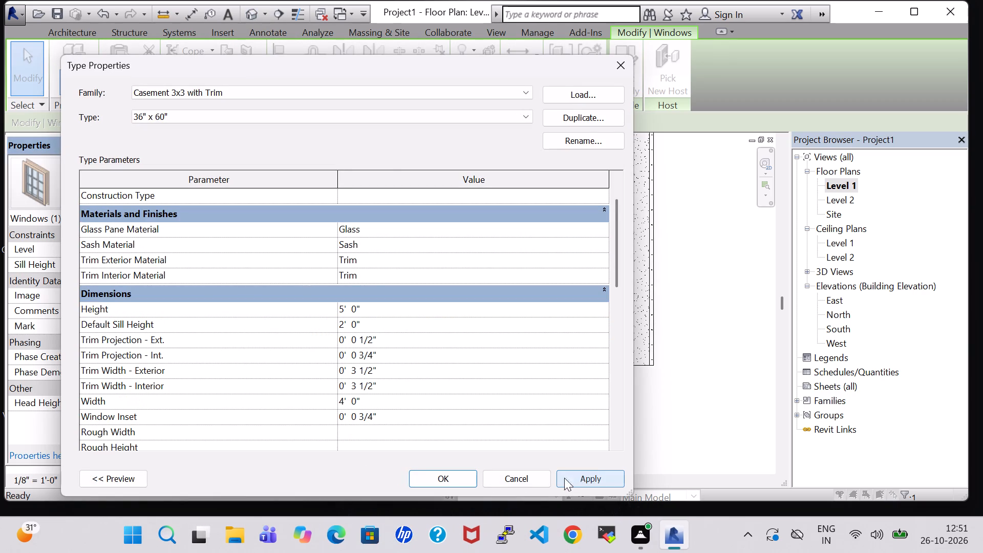
pyautogui.click(468, 476)
pyautogui.click(691, 287)
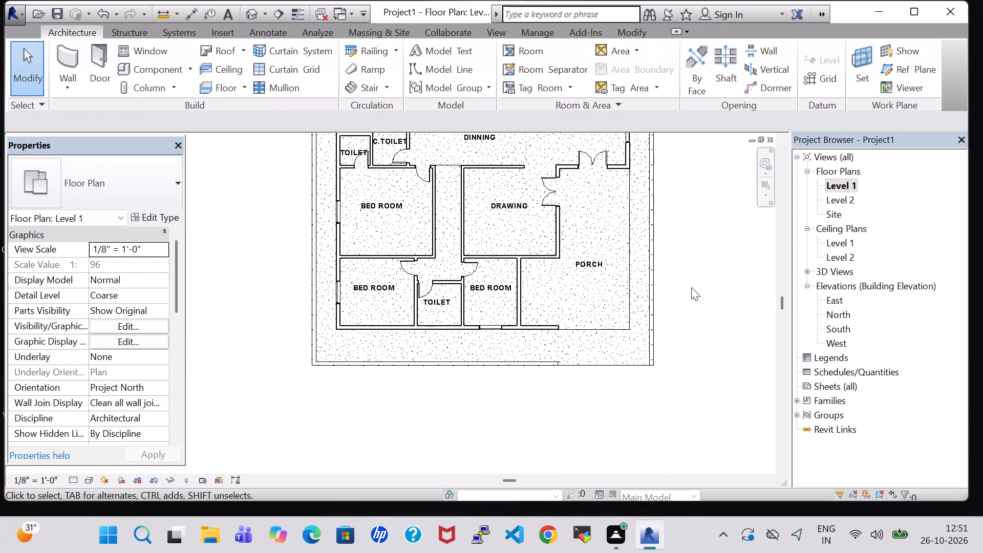
# Examine the windows on all sides of the building in the 3D view.
pyautogui.click(257, 13)
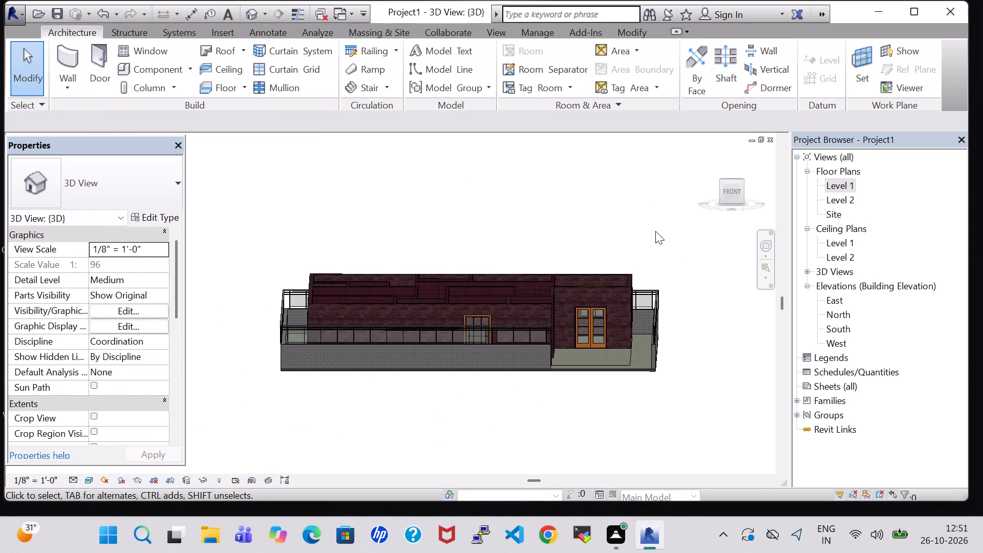
pyautogui.keyDown('shift'); pyautogui.moveTo(678, 229); pyautogui.dragTo(673, 305, button='middle'); pyautogui.keyUp('shift')
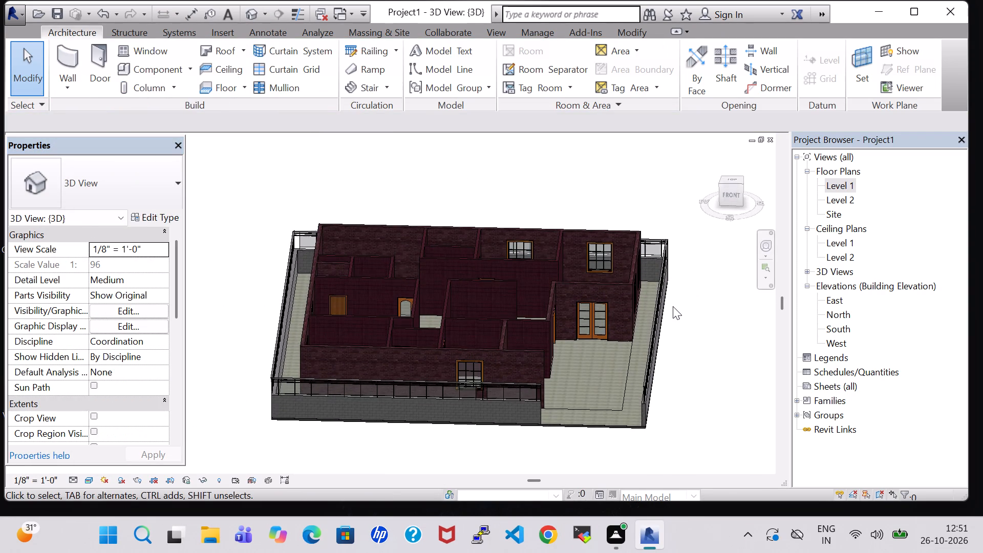
pyautogui.keyDown('shift'); pyautogui.moveTo(673, 306); pyautogui.dragTo(473, 335, button='middle'); pyautogui.keyUp('shift')
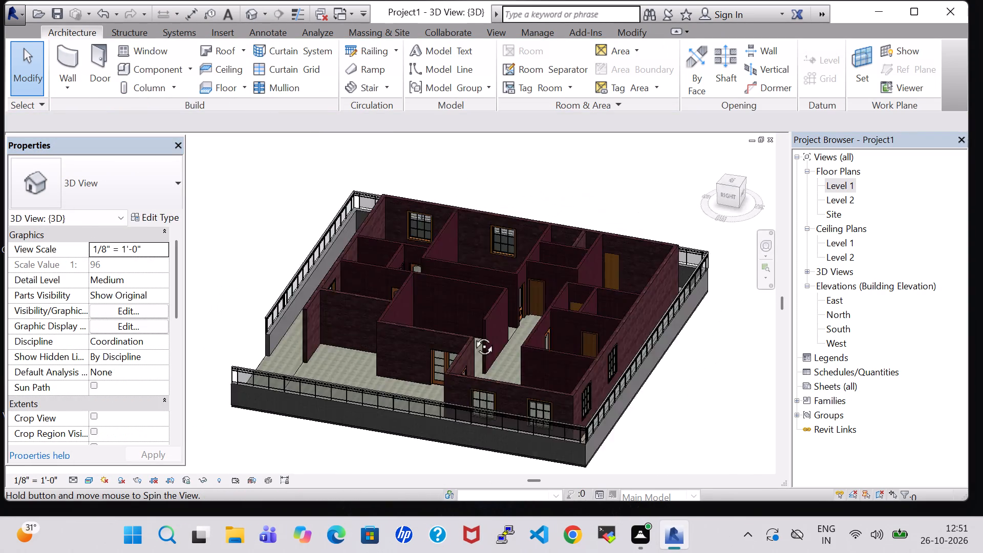
pyautogui.keyDown('shift'); pyautogui.moveTo(473, 335); pyautogui.dragTo(305, 342, button='middle'); pyautogui.keyUp('shift')
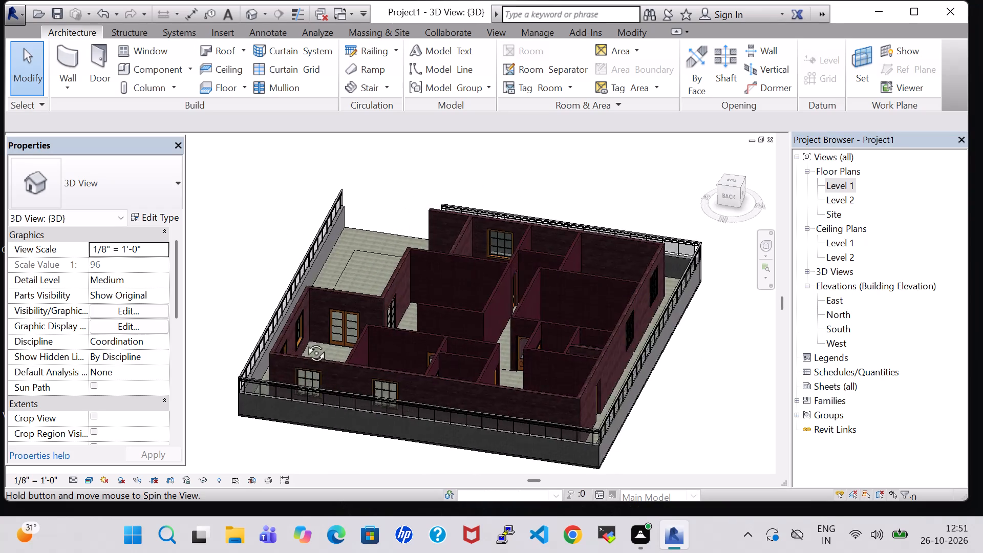
pyautogui.keyDown('shift'); pyautogui.moveTo(305, 342); pyautogui.dragTo(144, 327, button='middle'); pyautogui.keyUp('shift')
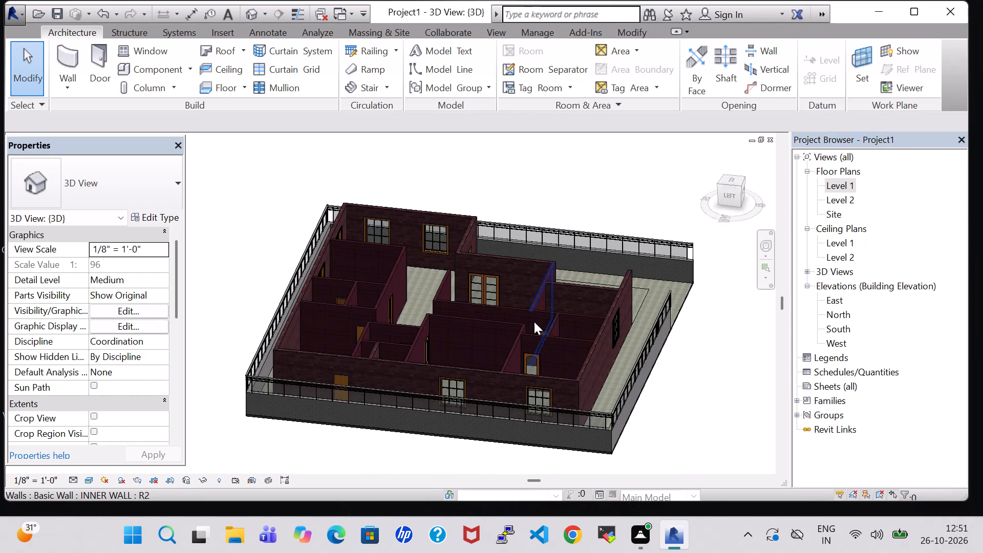
pyautogui.keyDown('shift'); pyautogui.moveTo(688, 358); pyautogui.dragTo(625, 375, button='middle'); pyautogui.keyUp('shift')
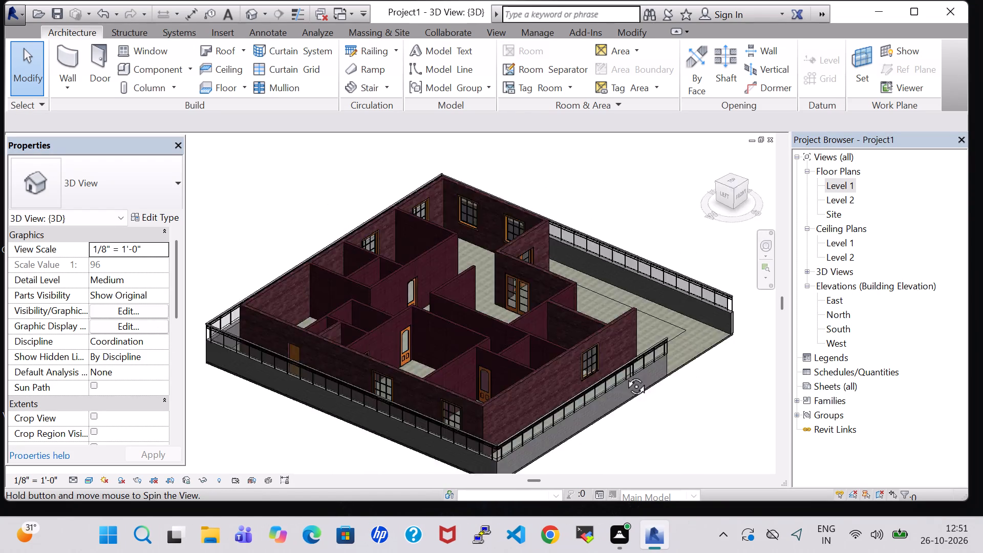
pyautogui.keyDown('shift'); pyautogui.moveTo(625, 375); pyautogui.dragTo(546, 340, button='middle'); pyautogui.keyUp('shift')
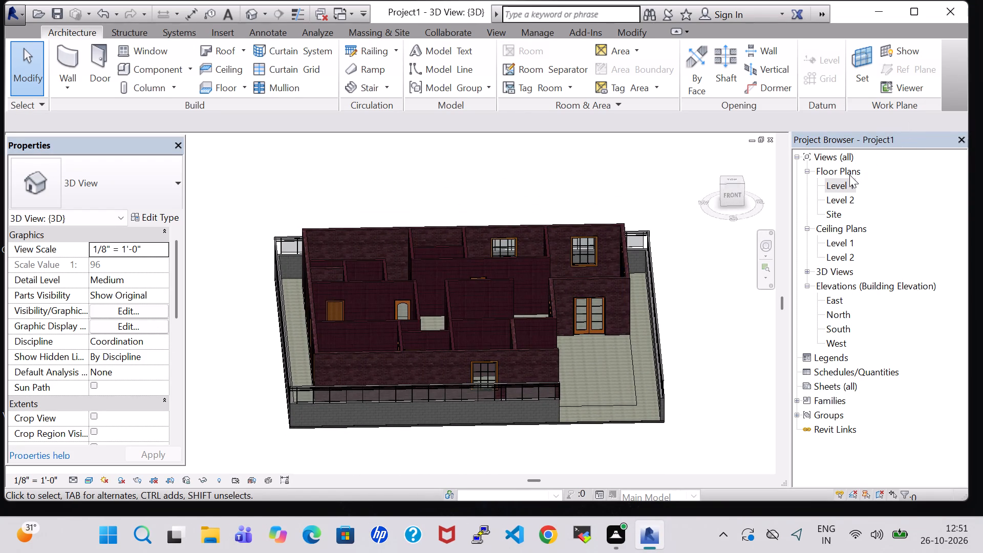
# Return to the Level 1 floor plan with the whole building in view.
pyautogui.doubleClick(847, 181)
pyautogui.scroll(-4, 544, 201)
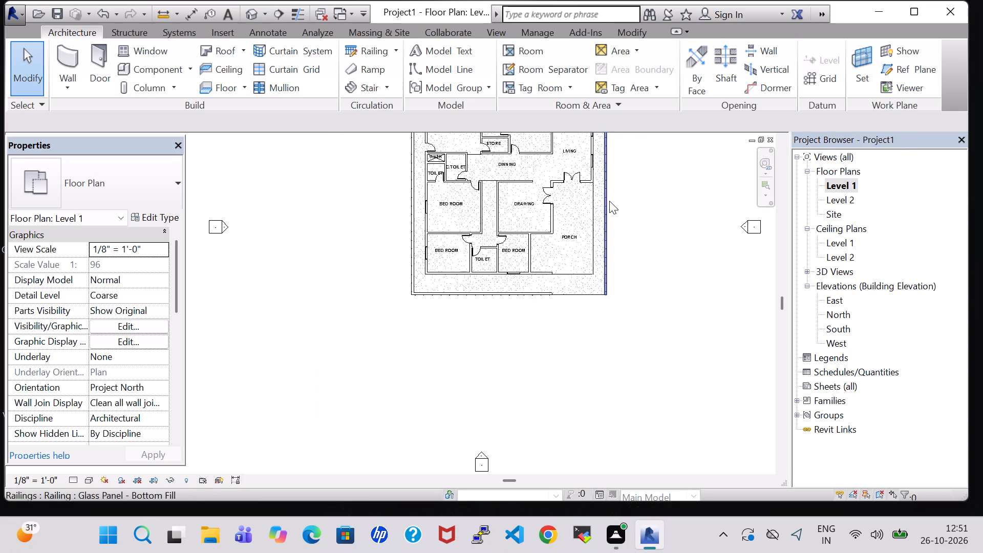
pyautogui.moveTo(637, 196); pyautogui.dragTo(524, 361, button='middle')
pyautogui.scroll(2, 585, 343)
pyautogui.middleClick(584, 343)
pyautogui.moveTo(584, 343); pyautogui.dragTo(675, 304, button='middle')
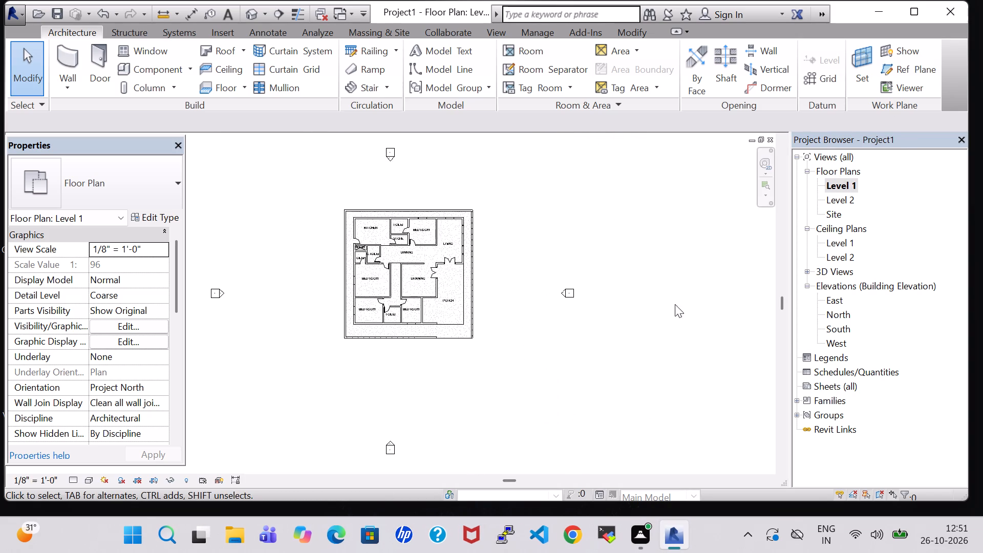
pyautogui.moveTo(675, 304); pyautogui.dragTo(681, 298, button='middle')
pyautogui.scroll(4, 404, 251)
pyautogui.moveTo(533, 227); pyautogui.dragTo(575, 231, button='middle')
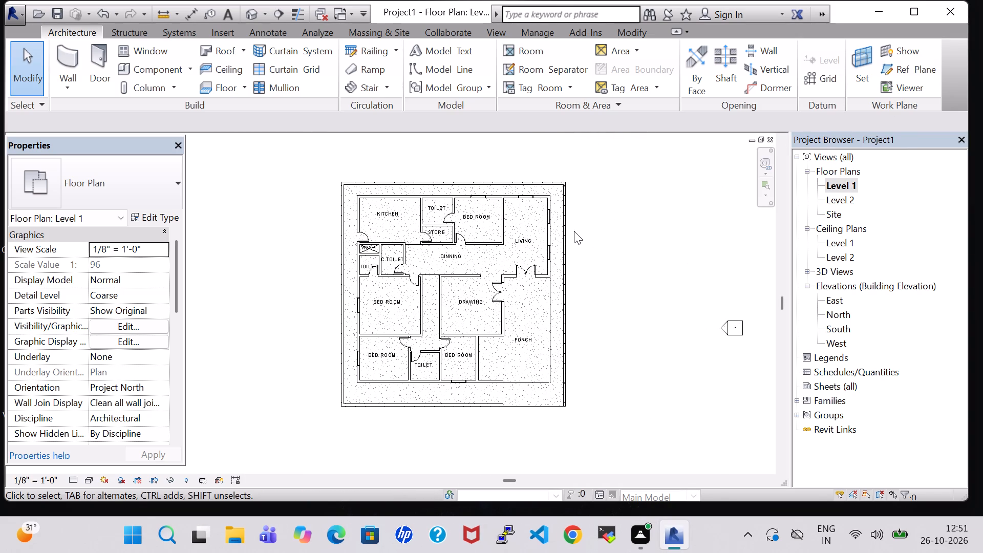
pyautogui.scroll(1, 574, 231)
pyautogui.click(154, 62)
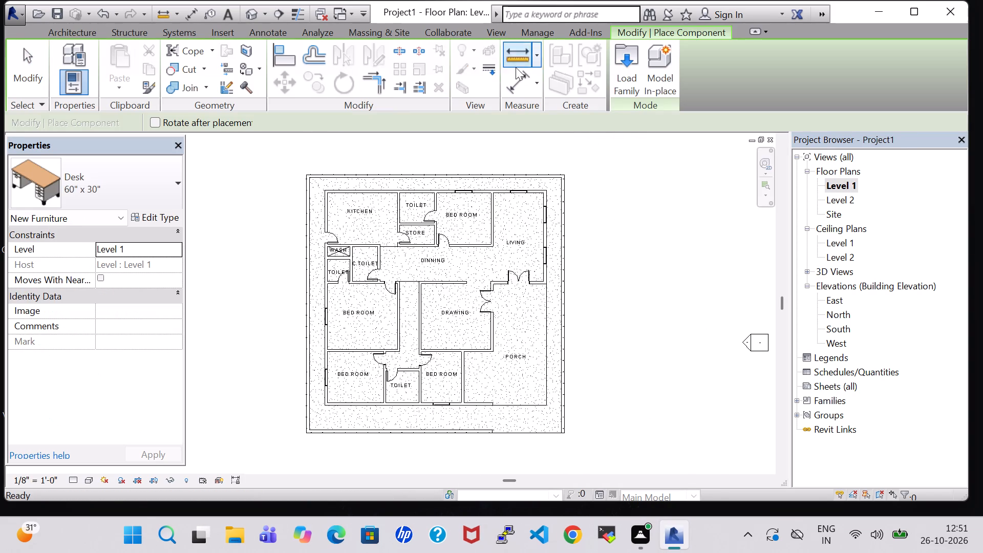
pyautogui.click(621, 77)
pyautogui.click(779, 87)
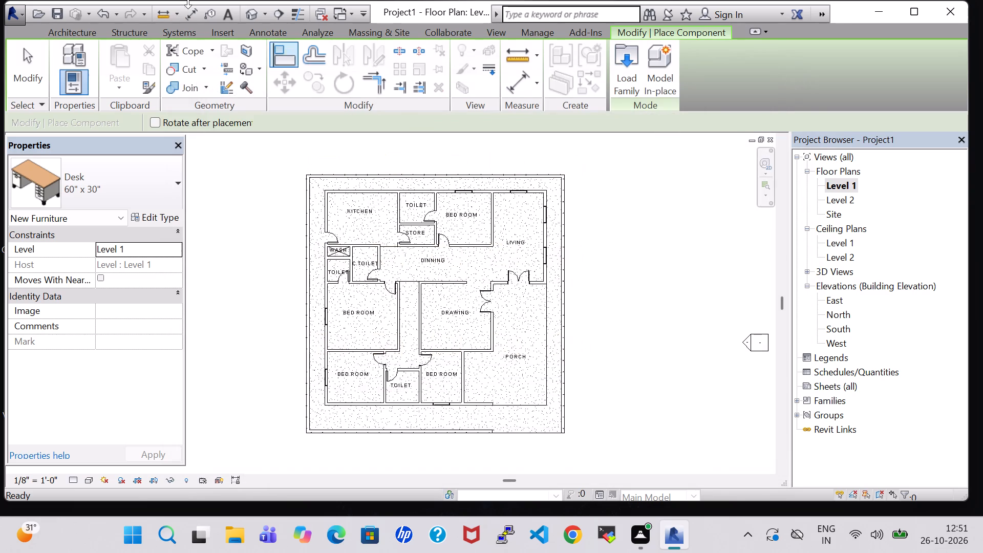
# Load the Casement Dbl with Trim window family from the Windows folder of the US Imperial library.
pyautogui.click(80, 30)
pyautogui.click(151, 57)
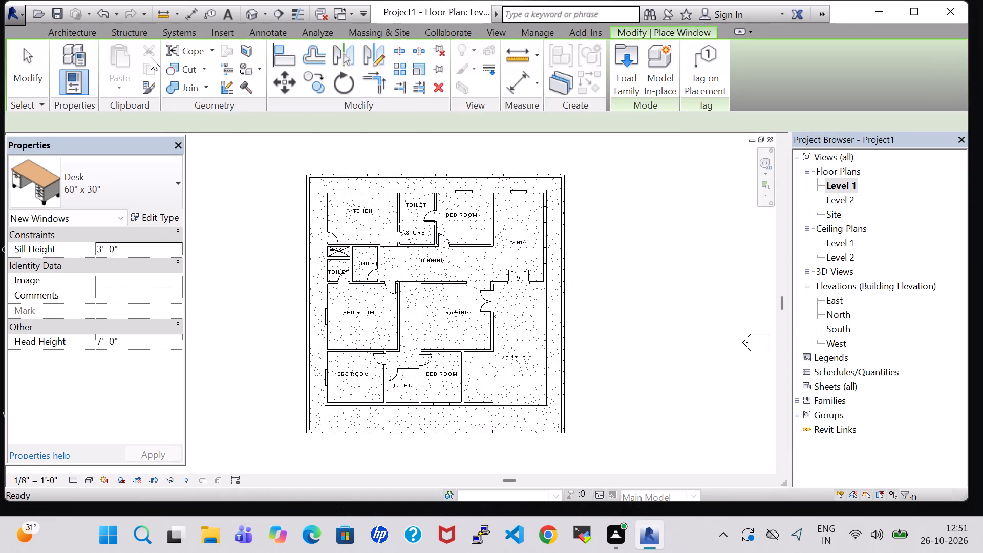
pyautogui.doubleClick(636, 61)
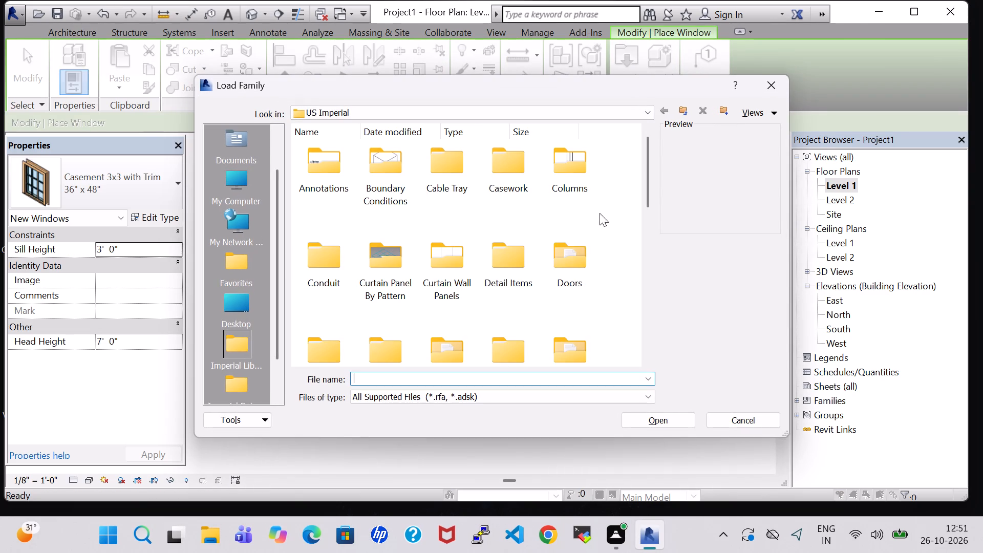
pyautogui.scroll(-1, 570, 244)
pyautogui.scroll(1, 576, 177)
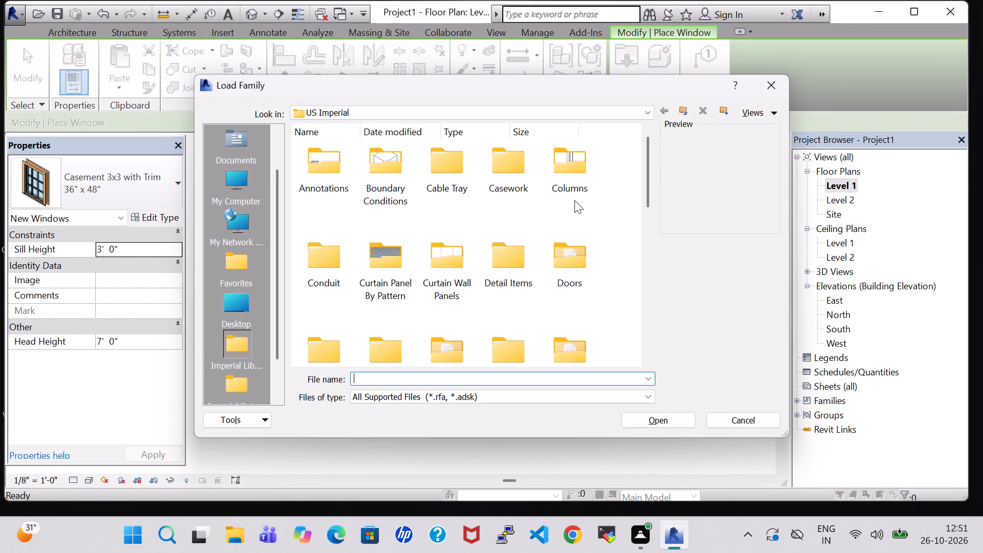
pyautogui.scroll(-2, 574, 200)
pyautogui.scroll(-2, 565, 252)
pyautogui.doubleClick(431, 310)
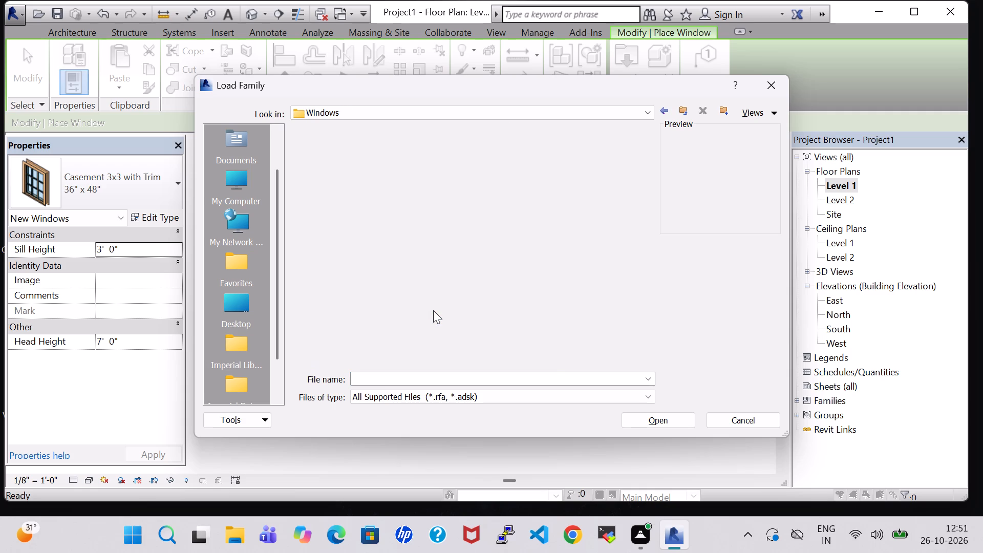
pyautogui.click(511, 179)
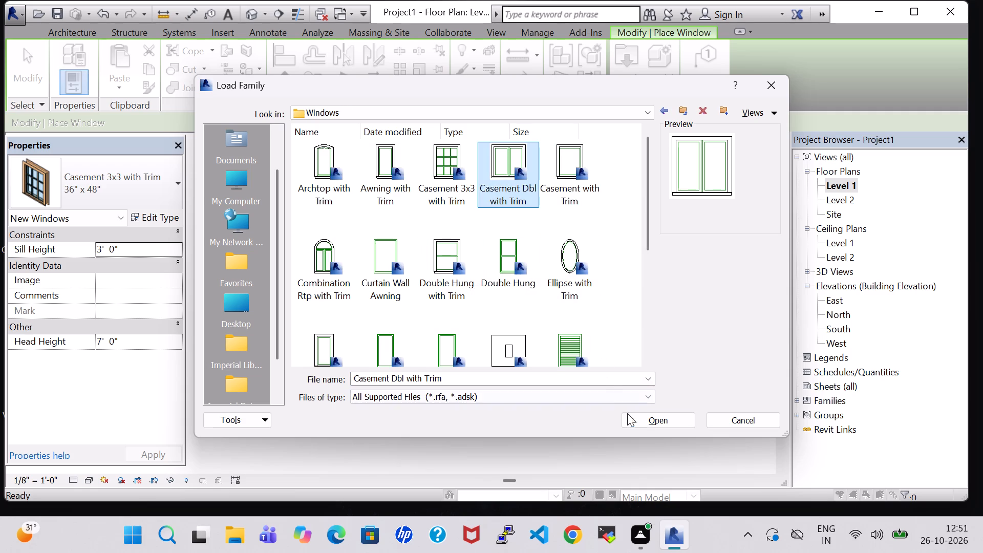
pyautogui.click(643, 422)
# Place 48" x 48" Casement Dbl with Trim windows in the kitchen's north and west outer walls.
pyautogui.scroll(3, 372, 206)
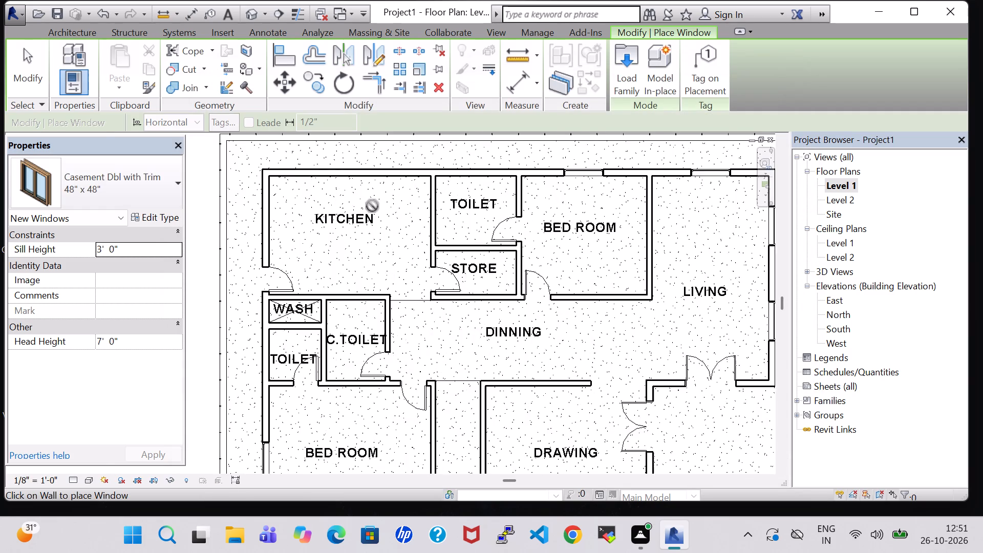
pyautogui.scroll(7, 372, 206)
pyautogui.click(323, 146)
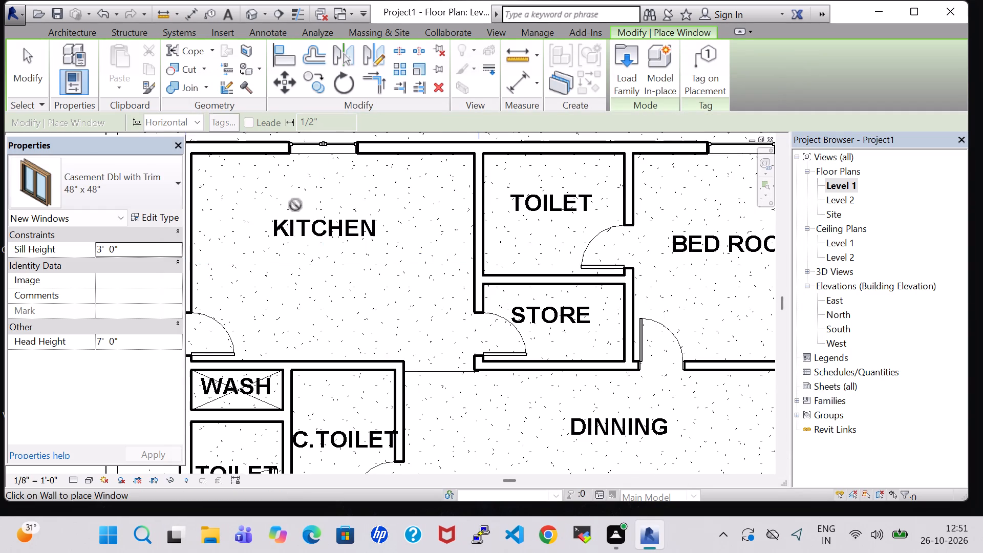
pyautogui.moveTo(246, 243); pyautogui.dragTo(372, 255, button='middle')
pyautogui.click(303, 245)
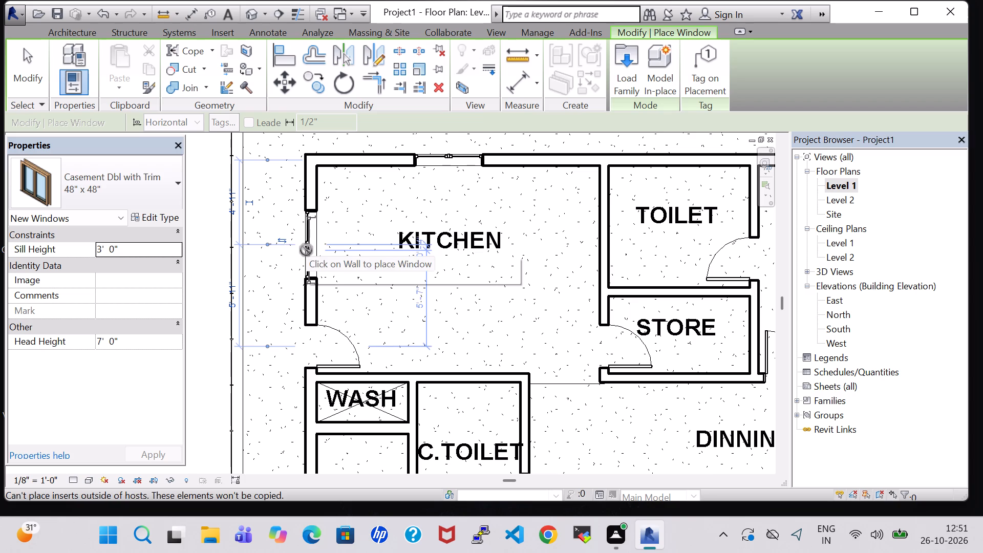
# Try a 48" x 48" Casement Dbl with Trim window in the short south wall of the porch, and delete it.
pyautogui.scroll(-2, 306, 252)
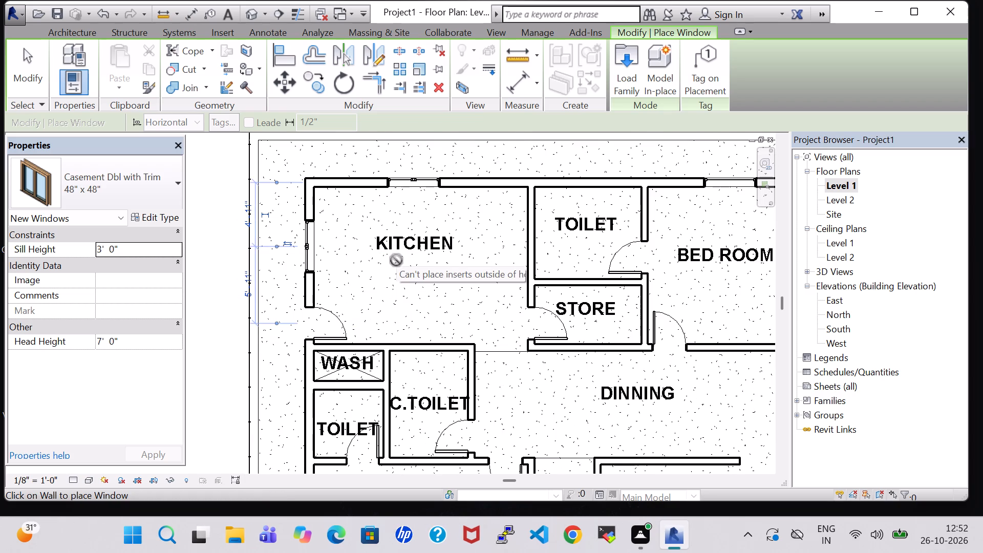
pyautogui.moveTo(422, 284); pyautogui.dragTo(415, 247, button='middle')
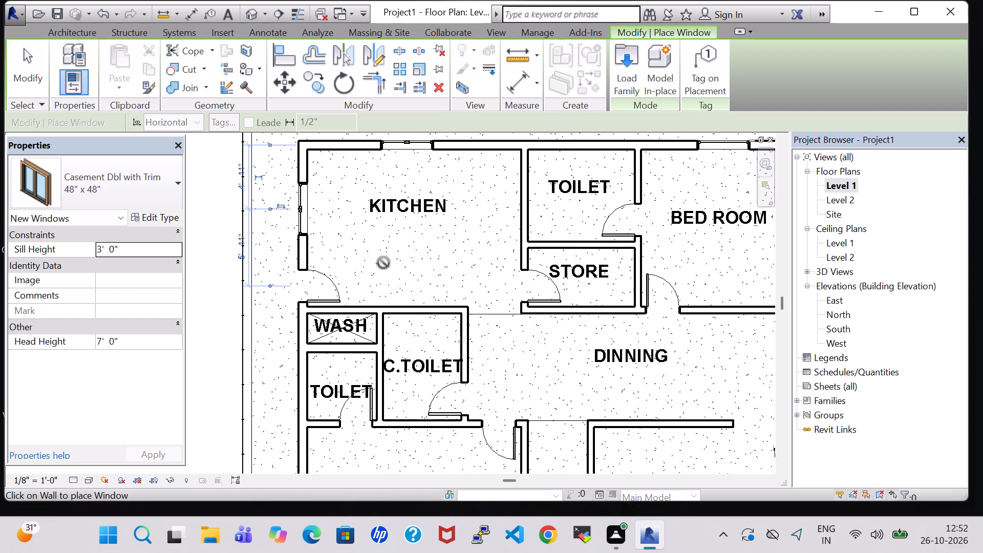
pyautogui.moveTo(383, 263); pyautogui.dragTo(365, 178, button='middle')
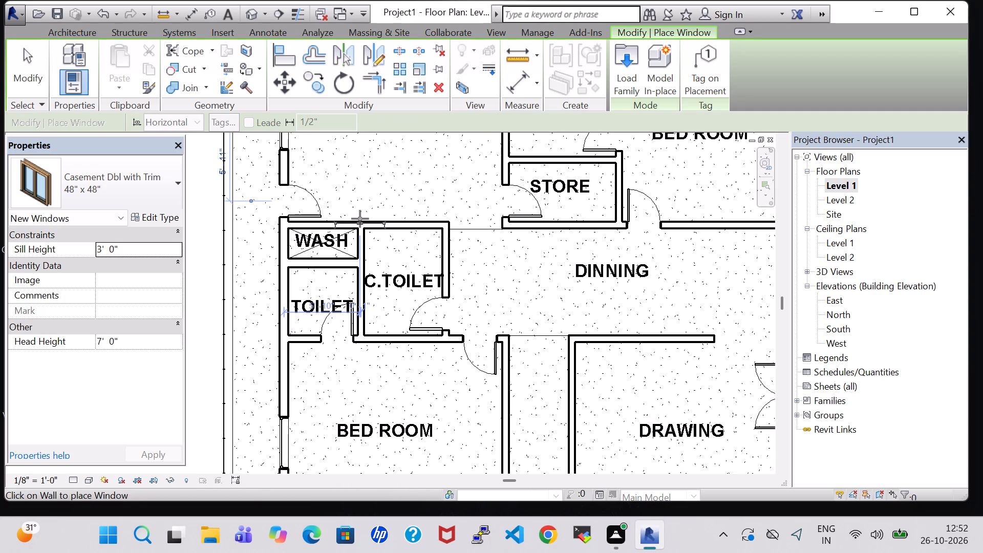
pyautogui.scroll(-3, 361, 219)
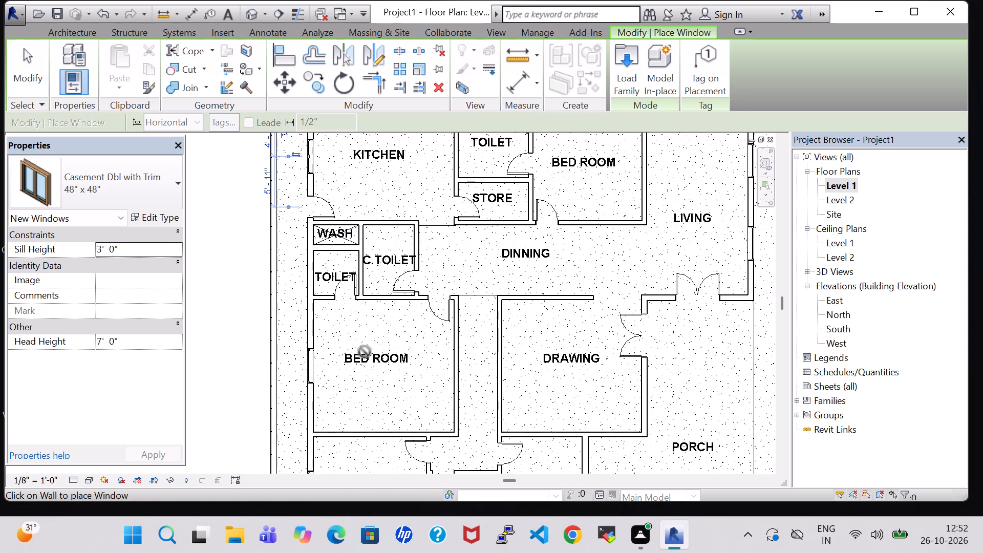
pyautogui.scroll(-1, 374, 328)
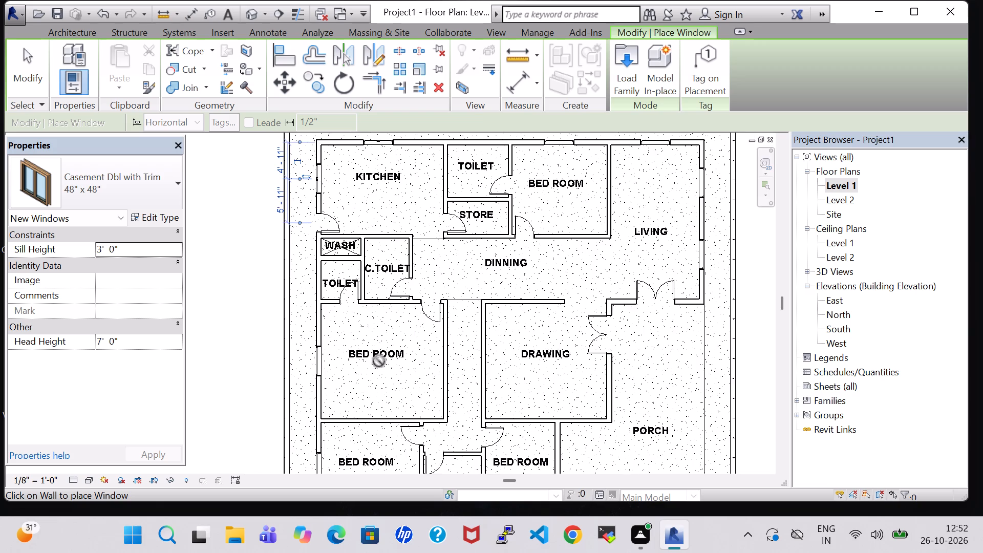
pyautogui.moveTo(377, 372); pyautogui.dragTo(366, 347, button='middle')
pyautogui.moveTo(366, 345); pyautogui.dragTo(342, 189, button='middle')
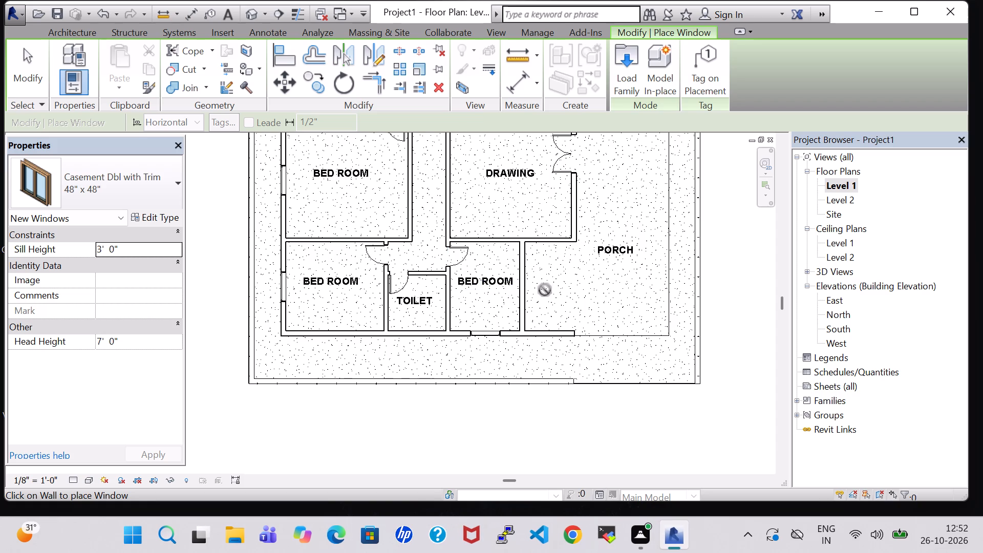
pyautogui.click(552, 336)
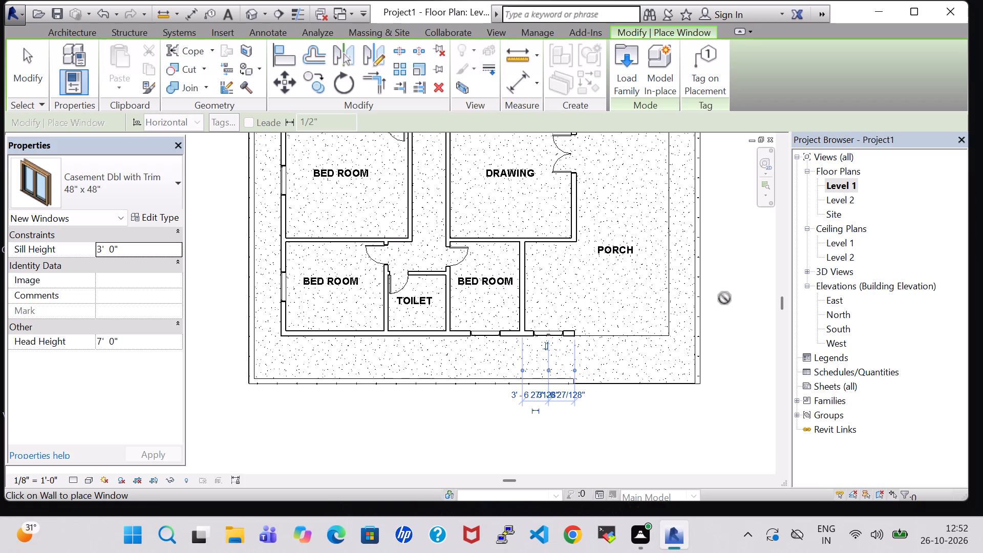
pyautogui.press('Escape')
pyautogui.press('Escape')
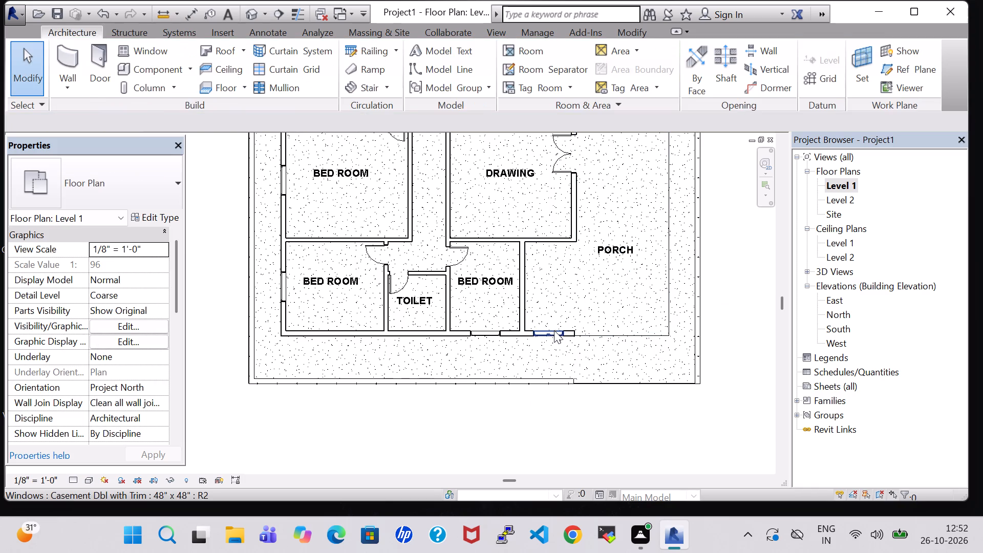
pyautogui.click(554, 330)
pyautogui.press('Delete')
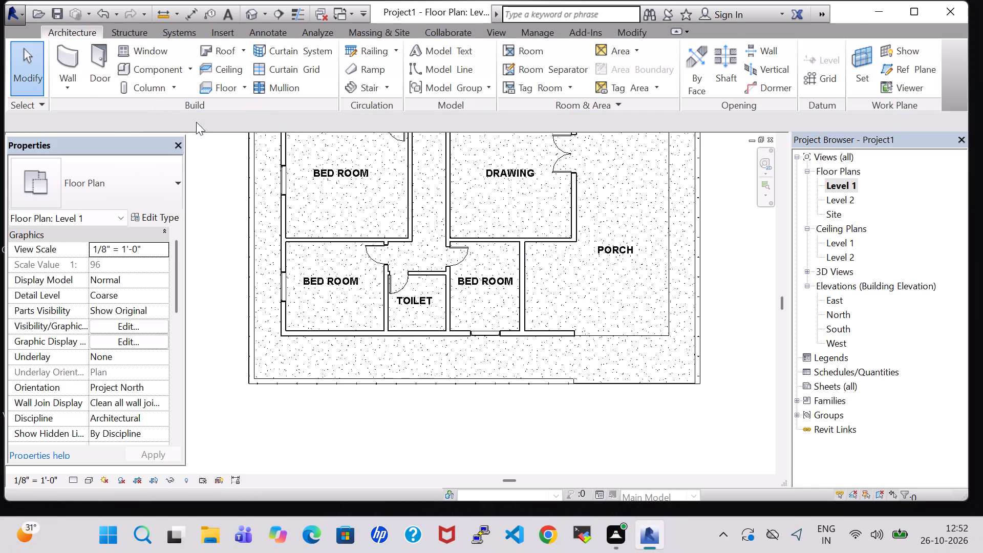
# Place a Fixed 16" x 48" window in the short south wall of the porch.
pyautogui.click(119, 50)
pyautogui.click(149, 187)
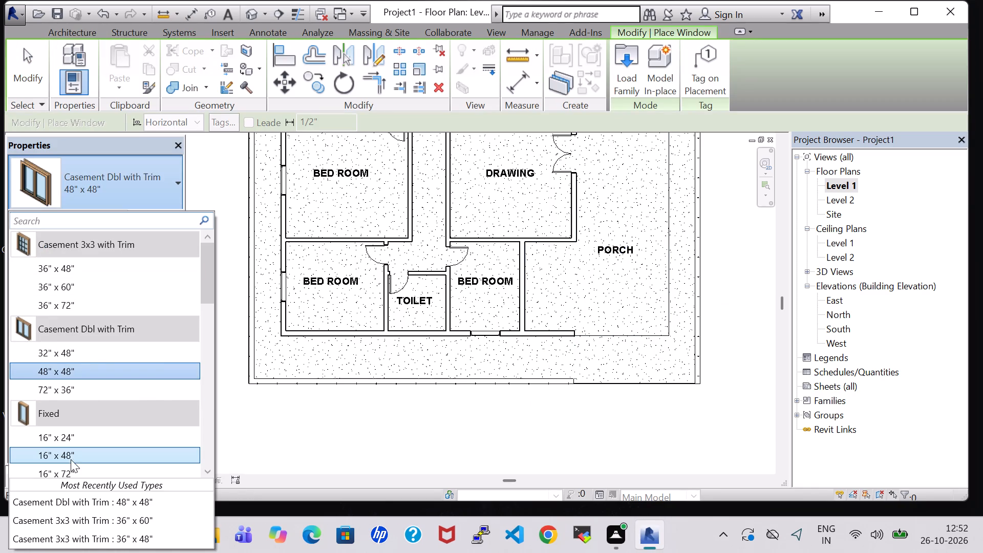
pyautogui.click(66, 442)
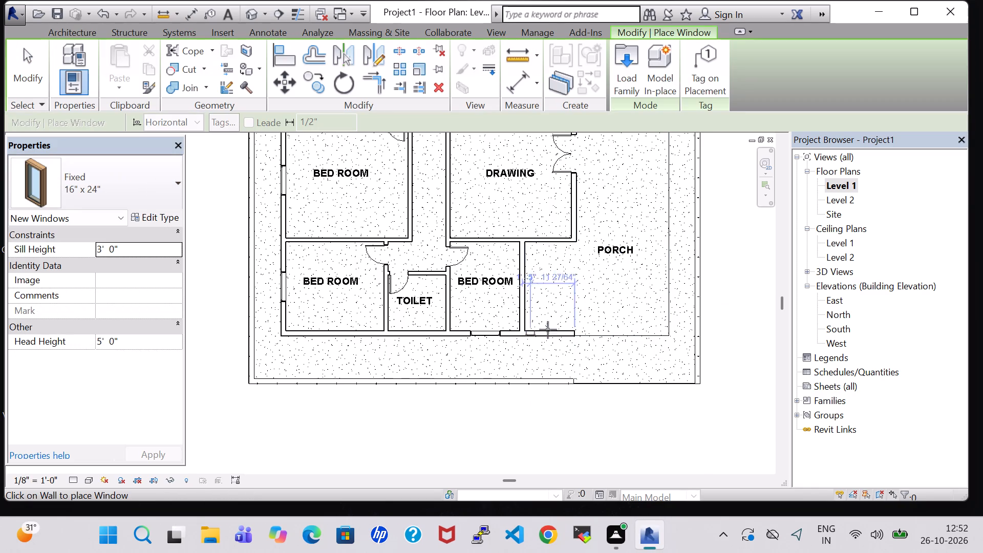
pyautogui.click(137, 183)
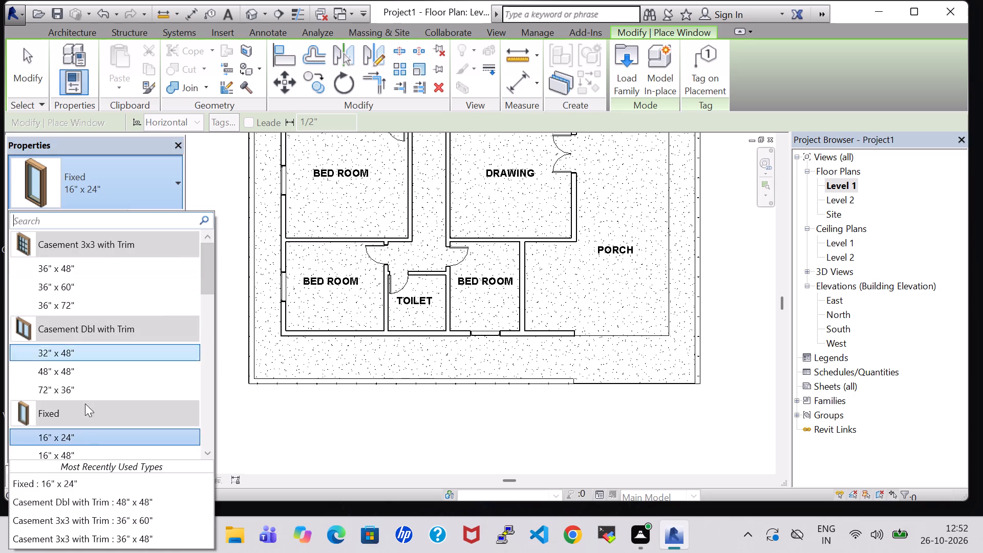
pyautogui.click(82, 459)
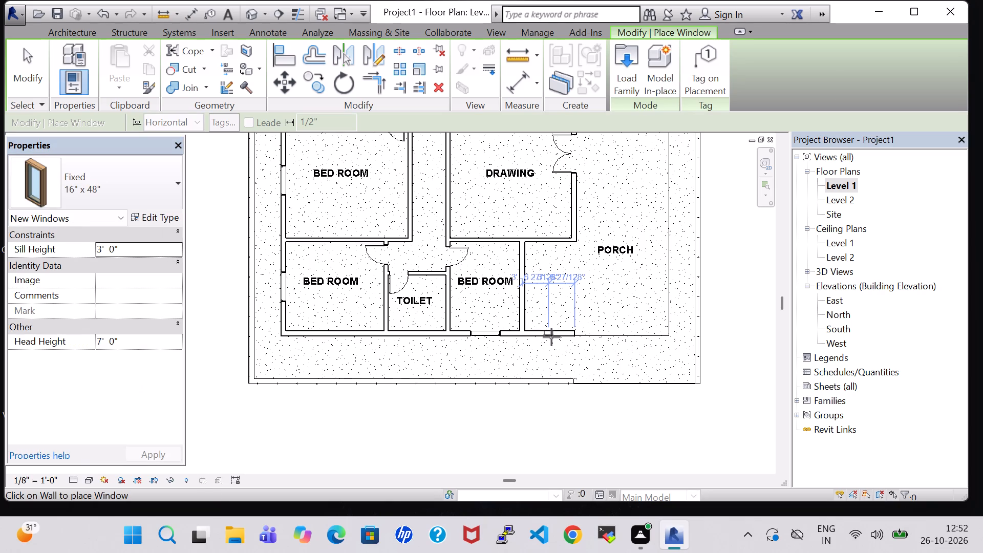
pyautogui.click(551, 337)
pyautogui.press('Escape')
pyautogui.press('Escape')
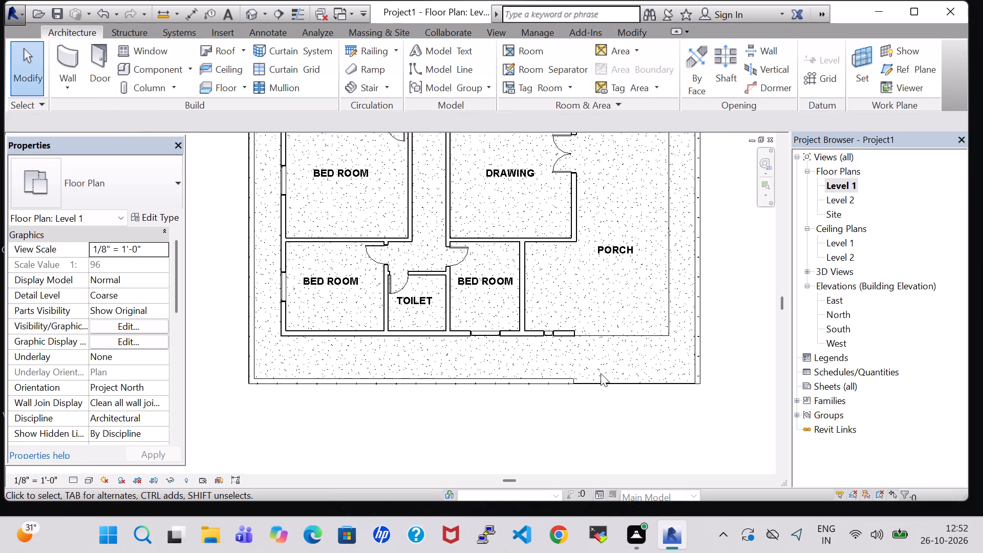
# Nudge the fixed window in the porch's south wall west, closer to the bedroom partition.
pyautogui.click(555, 334)
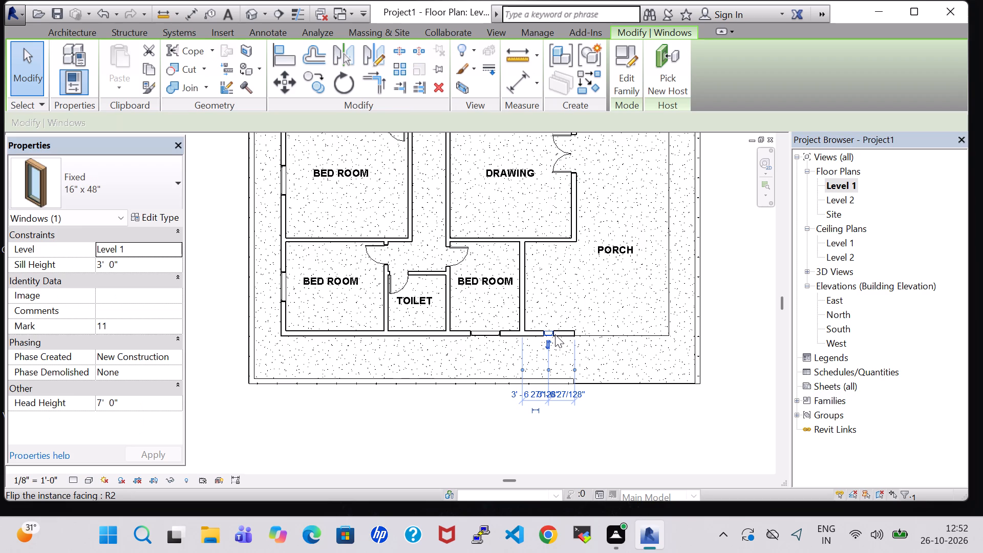
pyautogui.press('Left')
pyautogui.press('Left')
pyautogui.press('Left')
pyautogui.press('Left')
pyautogui.press('Left')
pyautogui.press('Right')
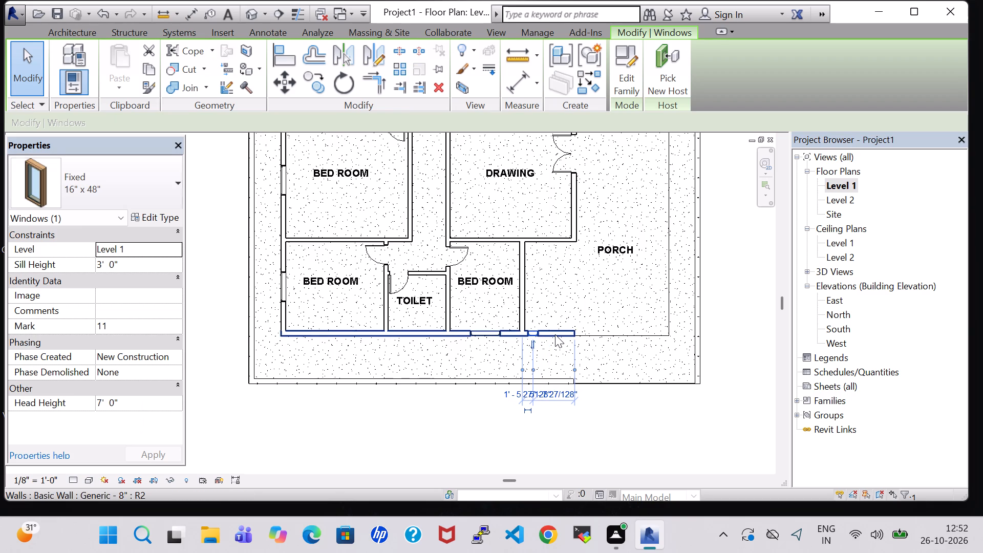
pyautogui.click(724, 352)
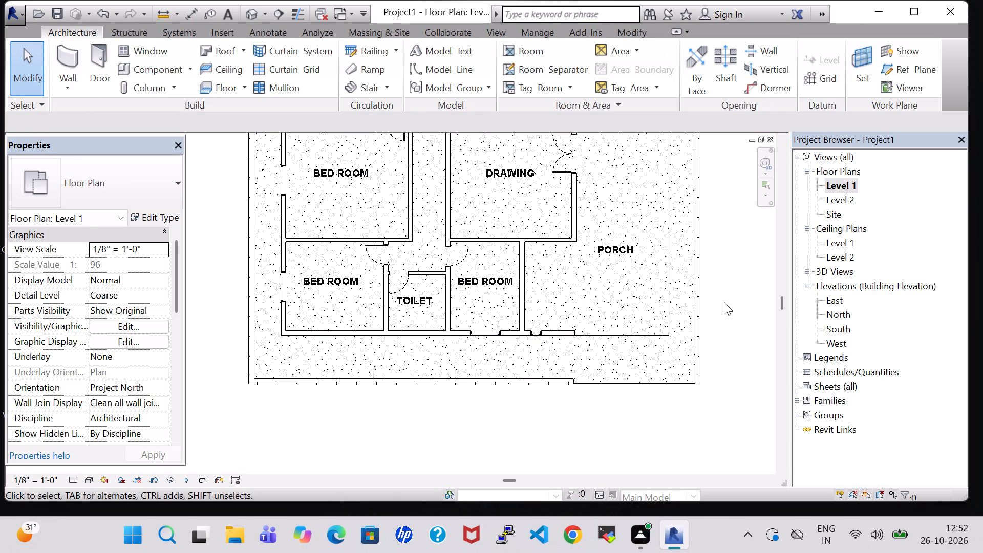
# Shift the DINNING room tag slightly south within its room on the floor plan.
pyautogui.moveTo(724, 302); pyautogui.dragTo(675, 382, button='middle')
pyautogui.moveTo(652, 400); pyautogui.dragTo(644, 406, button='middle')
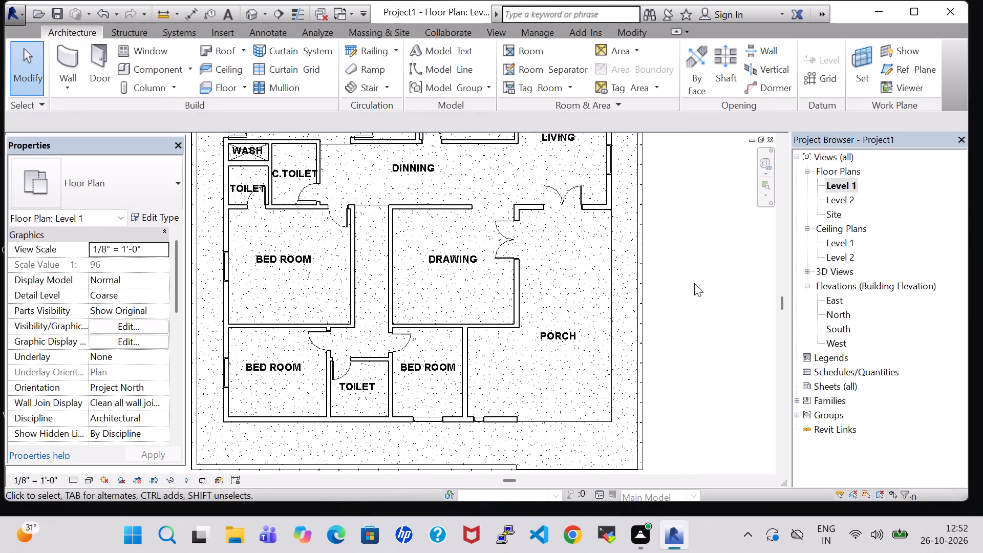
pyautogui.moveTo(694, 283); pyautogui.dragTo(681, 374, button='middle')
pyautogui.scroll(-2, 672, 257)
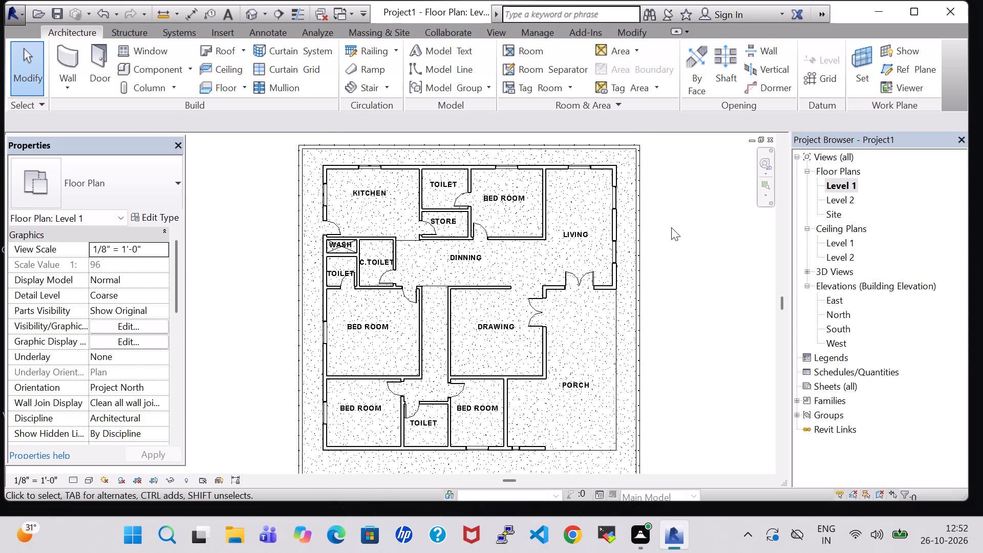
pyautogui.middleClick(671, 227)
pyautogui.scroll(-1, 671, 227)
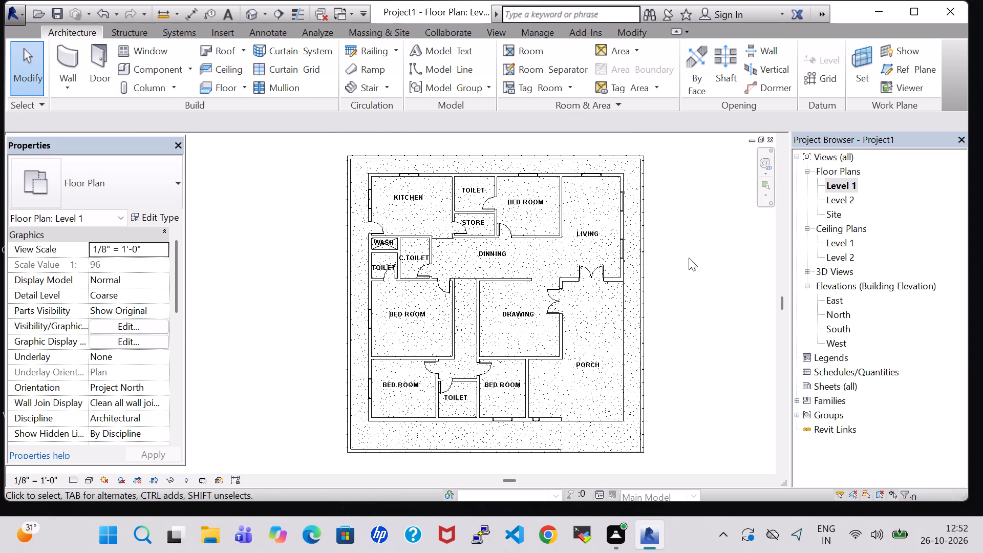
pyautogui.moveTo(711, 287); pyautogui.dragTo(700, 281, button='middle')
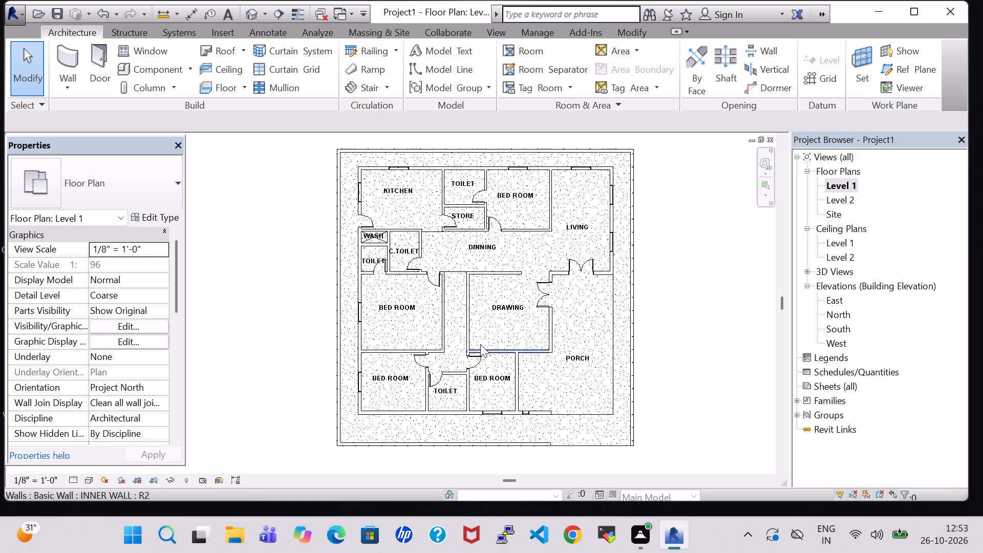
pyautogui.click(657, 305)
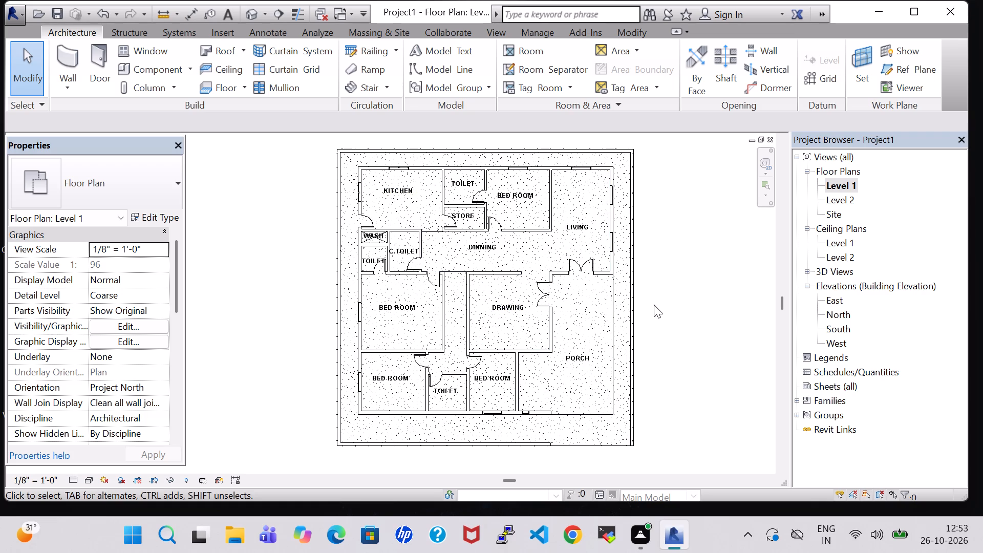
pyautogui.click(471, 251)
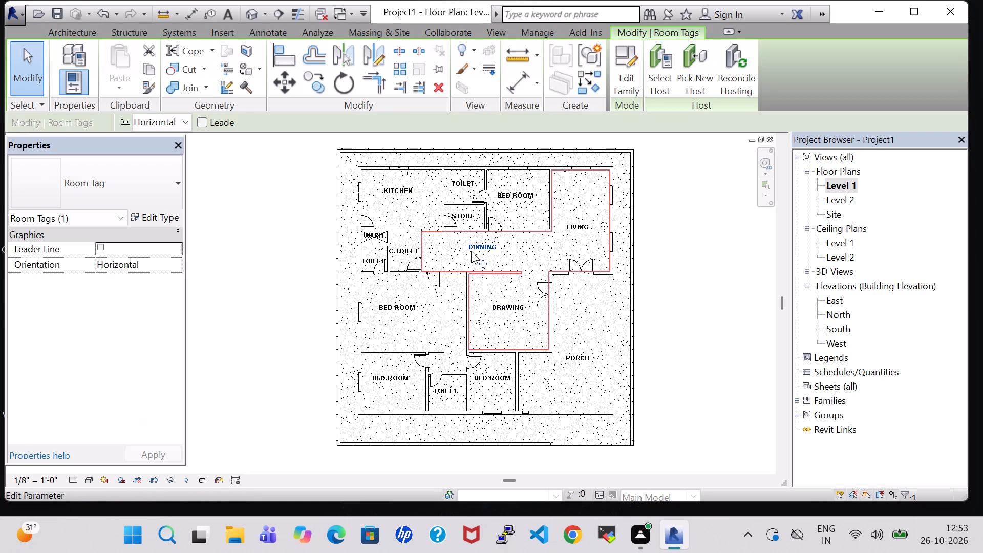
pyautogui.press('Down')
pyautogui.press('Down')
pyautogui.press('Up')
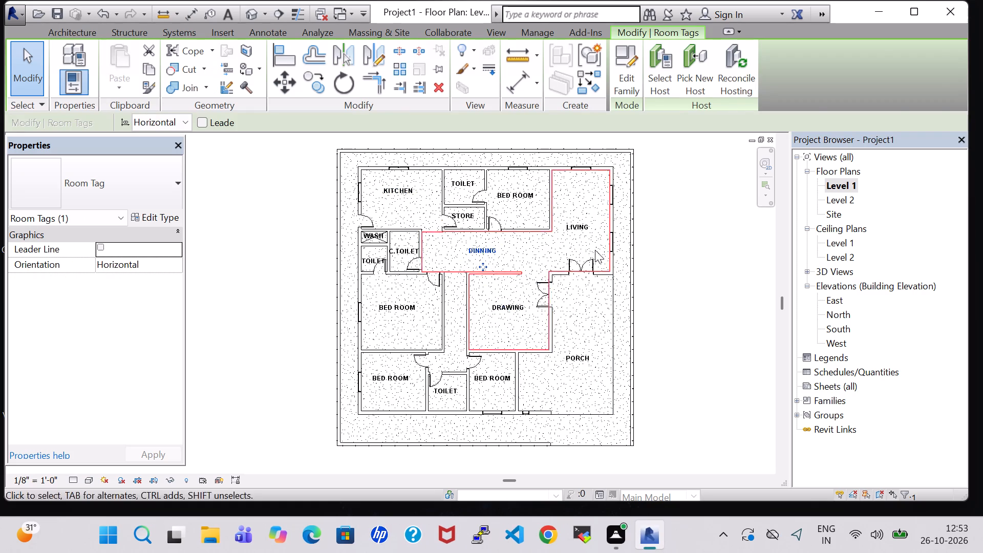
pyautogui.click(700, 272)
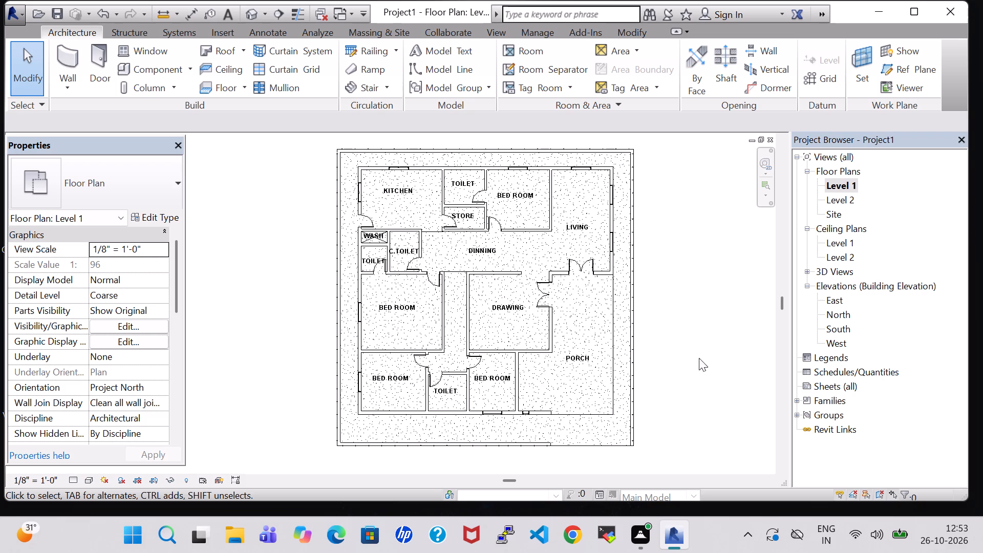
# Examine the porch front and the south-wall windows in the 3D view from above and from the front.
pyautogui.click(250, 12)
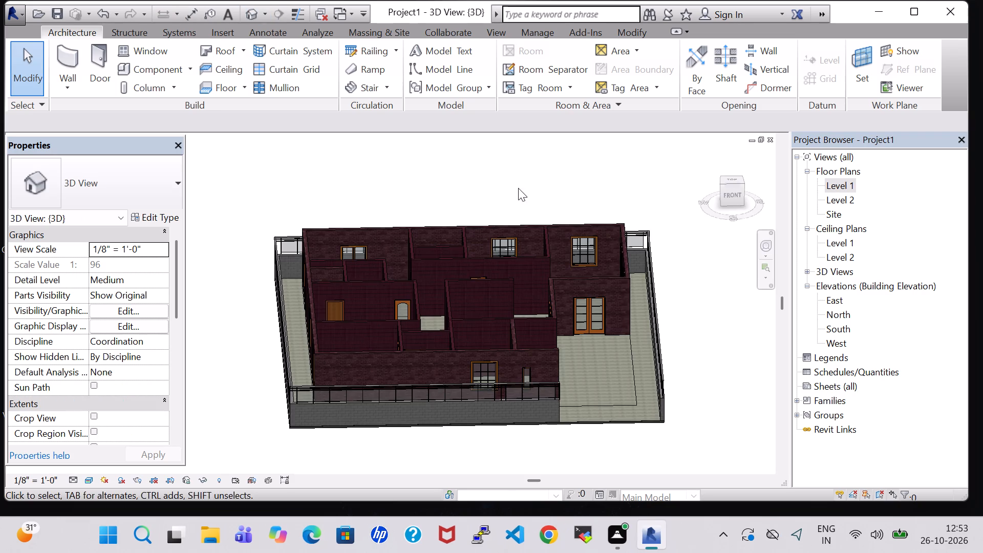
pyautogui.keyDown('shift'); pyautogui.moveTo(725, 352); pyautogui.dragTo(719, 352, button='middle'); pyautogui.keyUp('shift')
pyautogui.keyDown('shift'); pyautogui.scroll(1, 718, 351); pyautogui.keyUp('shift')
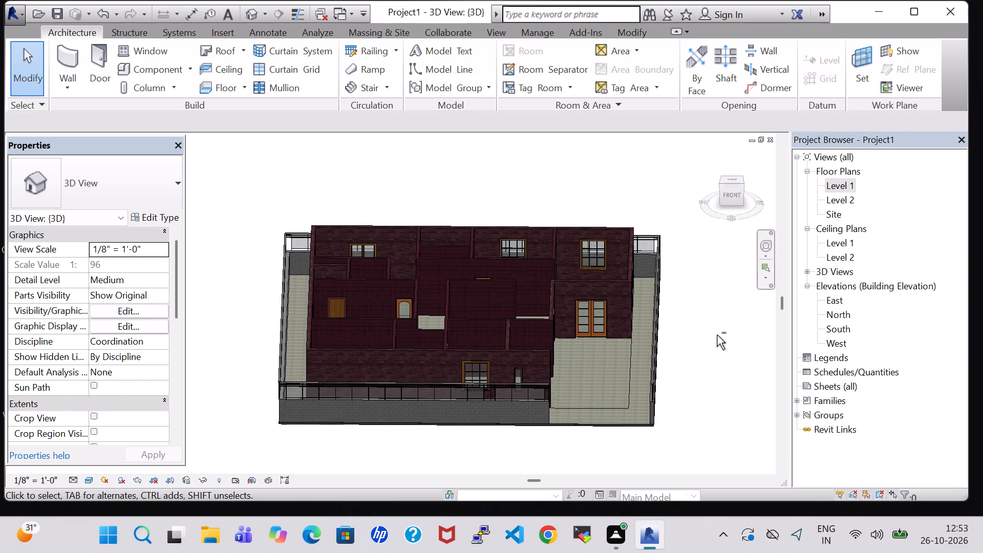
pyautogui.keyDown('shift'); pyautogui.moveTo(717, 324); pyautogui.dragTo(711, 295, button='middle'); pyautogui.keyUp('shift')
pyautogui.moveTo(688, 350); pyautogui.dragTo(682, 302, button='middle')
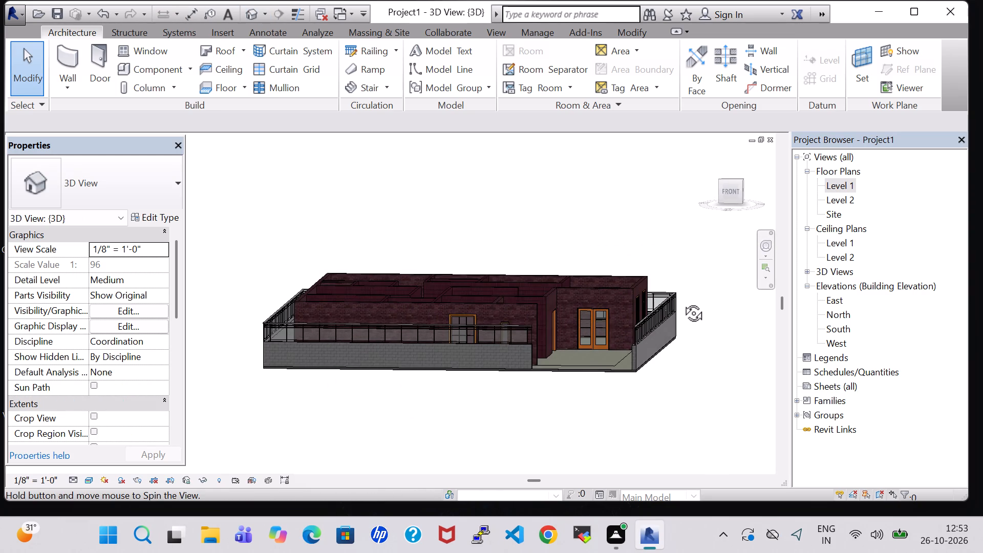
pyautogui.moveTo(682, 302); pyautogui.dragTo(687, 303, button='middle')
pyautogui.scroll(3, 667, 356)
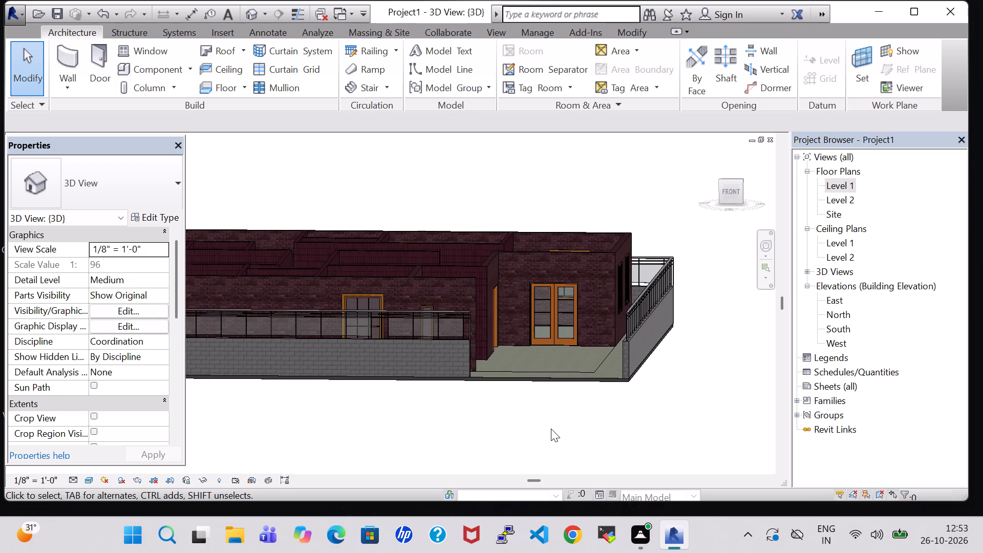
pyautogui.moveTo(548, 429); pyautogui.dragTo(559, 429, button='middle')
pyautogui.scroll(-2, 559, 427)
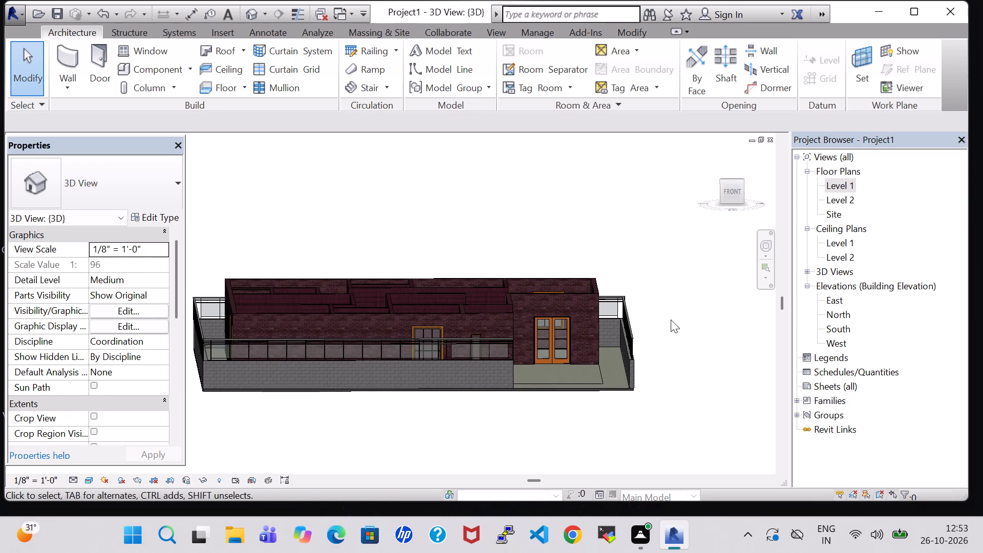
pyautogui.moveTo(662, 309); pyautogui.dragTo(657, 309, button='middle')
# Return to the Level 1 floor plan and load the Transom with Trim window family from the Windows library folder.
pyautogui.doubleClick(834, 182)
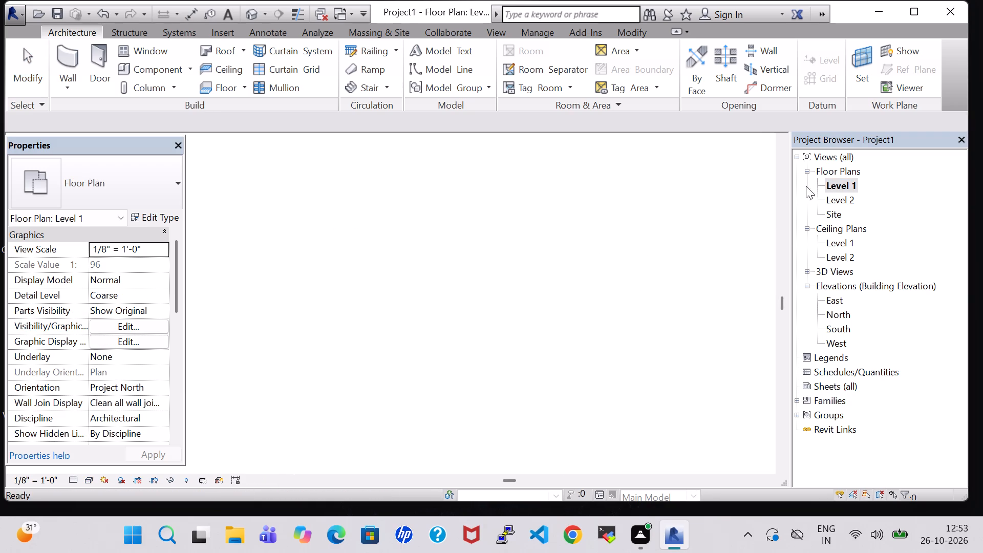
pyautogui.scroll(-2, 541, 221)
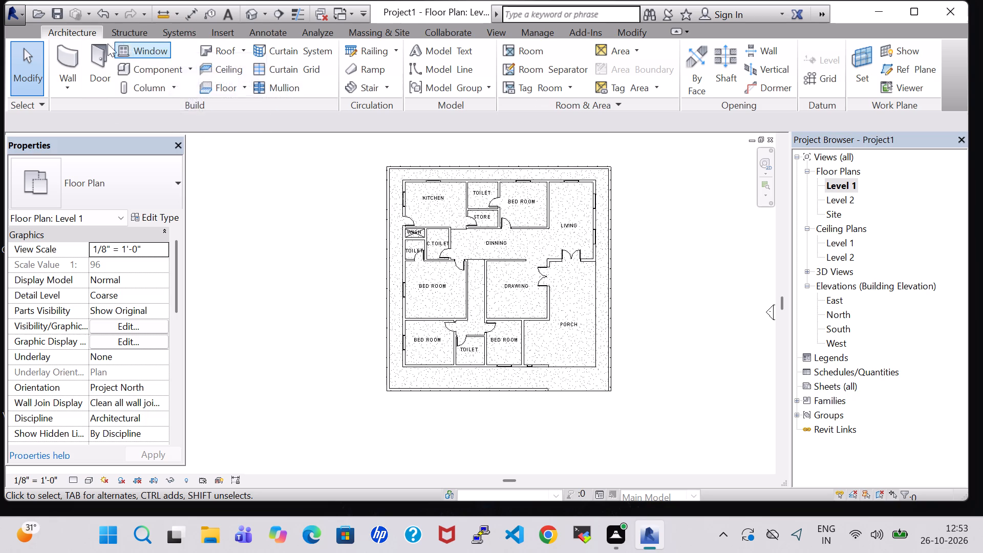
pyautogui.click(148, 53)
pyautogui.click(623, 75)
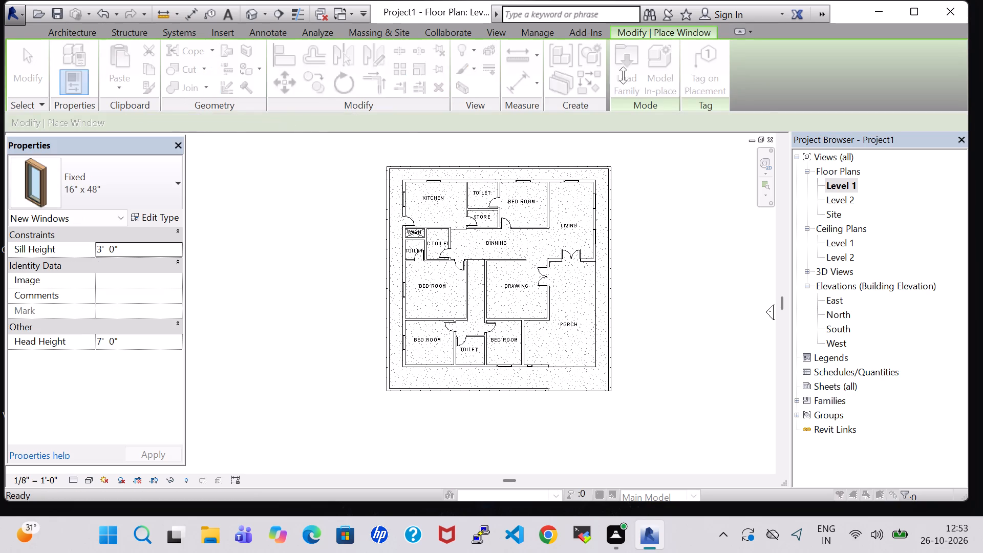
pyautogui.scroll(-7, 585, 227)
pyautogui.doubleClick(463, 320)
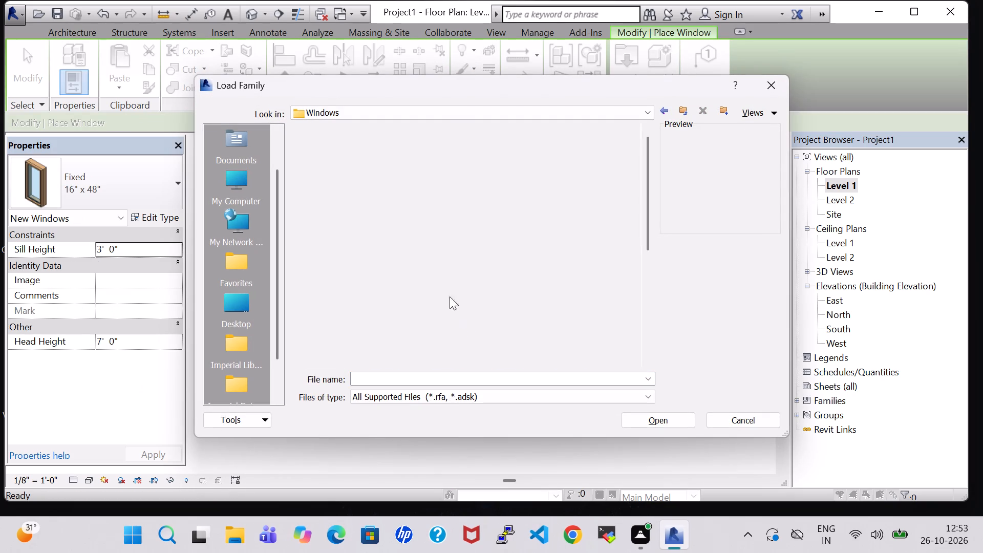
pyautogui.scroll(-4, 409, 243)
pyautogui.click(503, 227)
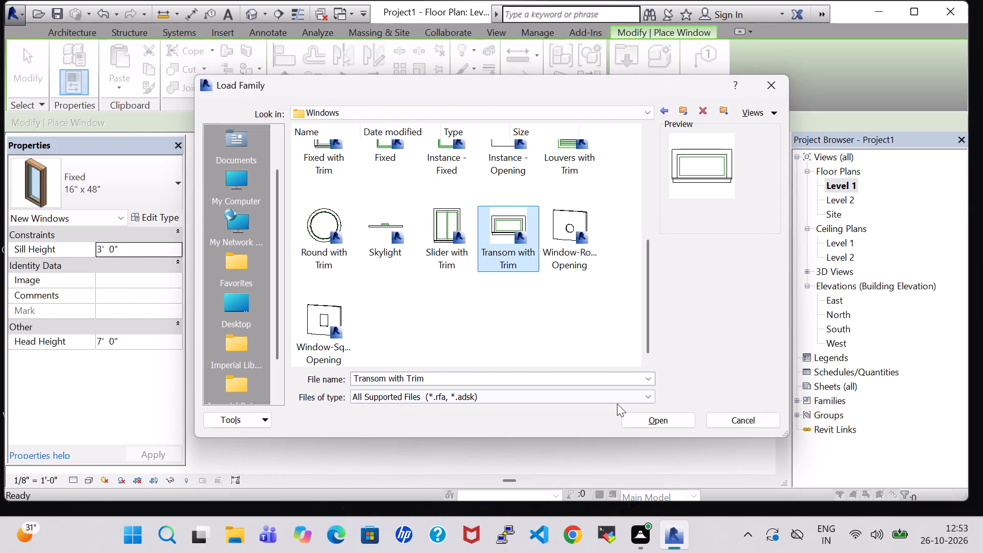
pyautogui.click(656, 414)
# Place a Transom with Trim 24" x 24" window in the south wall of the southern toilet, centred at 4'-2" from each side.
pyautogui.scroll(9, 448, 381)
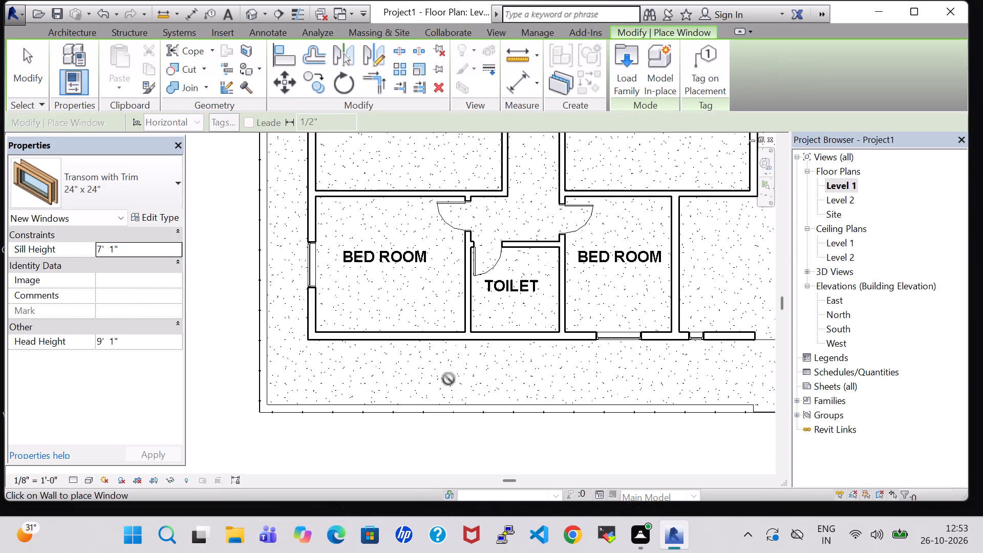
pyautogui.scroll(-6, 493, 366)
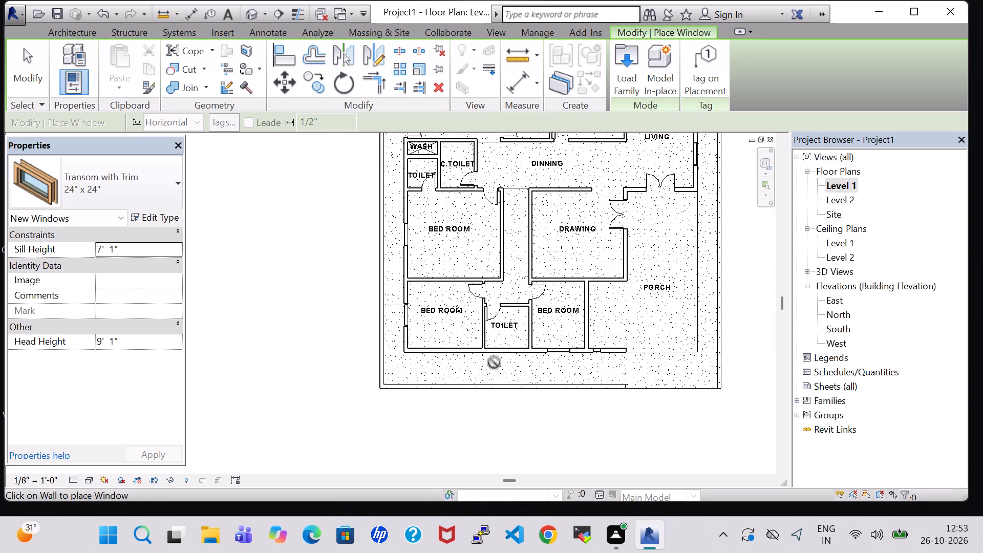
pyautogui.scroll(5, 474, 334)
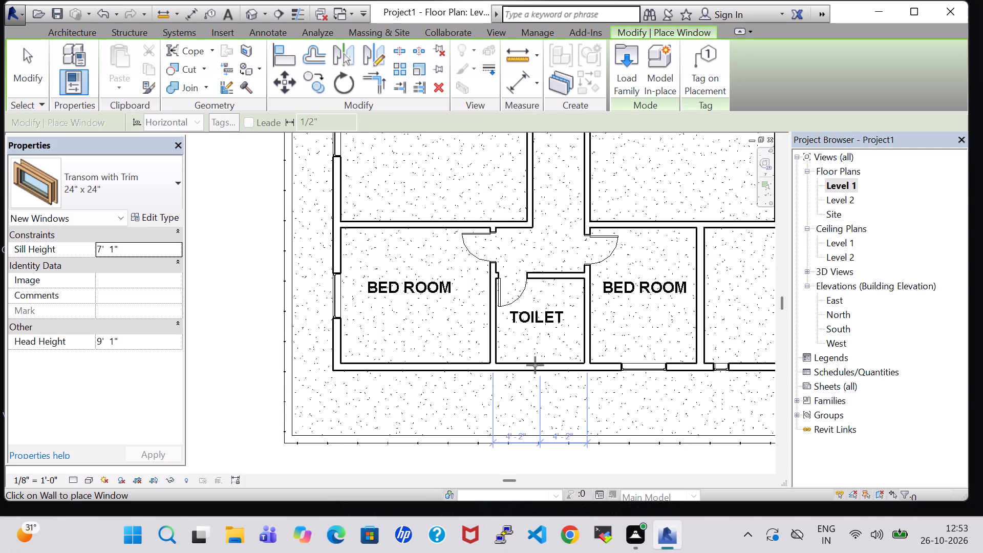
pyautogui.click(538, 368)
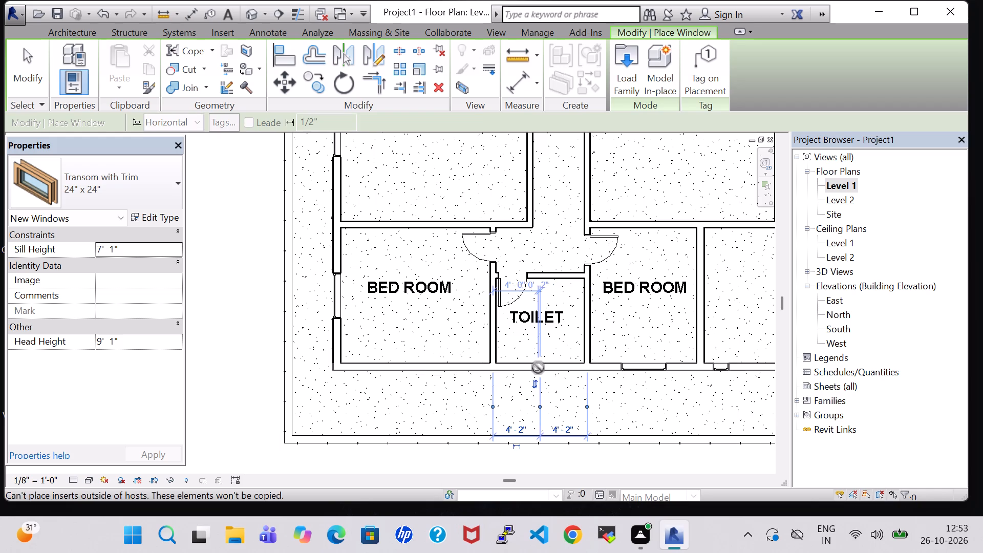
# Place 24" x 24" transom windows in the west outer wall, one at the small toilet and one at the WASH.
pyautogui.scroll(-4, 418, 314)
pyautogui.moveTo(413, 215); pyautogui.dragTo(428, 330, button='middle')
pyautogui.scroll(6, 428, 344)
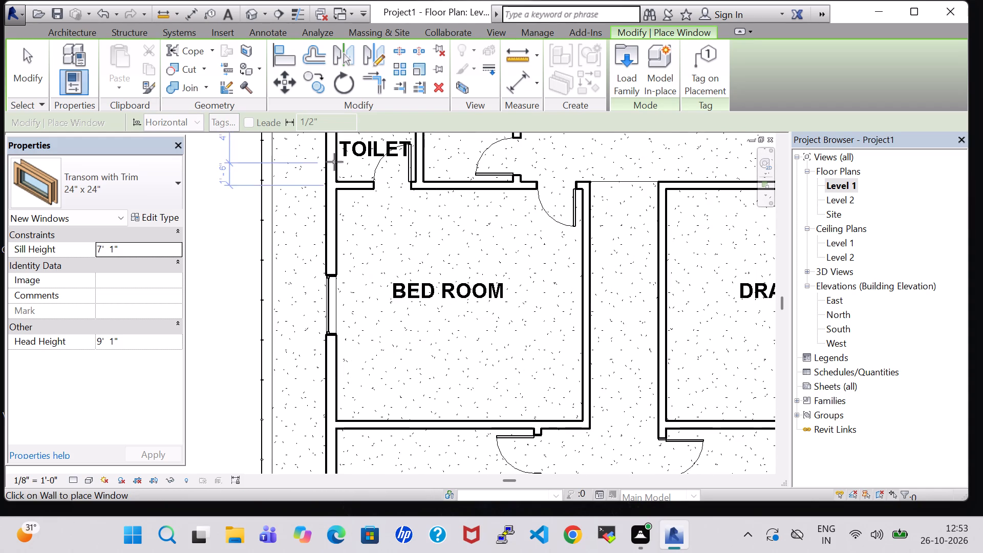
pyautogui.click(330, 156)
pyautogui.moveTo(334, 160); pyautogui.dragTo(344, 332, button='middle')
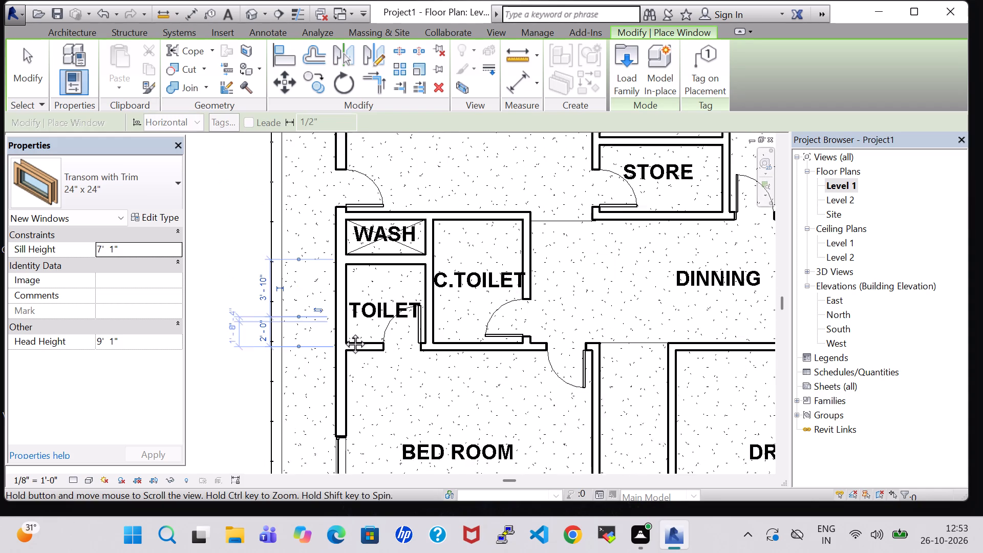
pyautogui.moveTo(344, 332); pyautogui.dragTo(344, 335, button='middle')
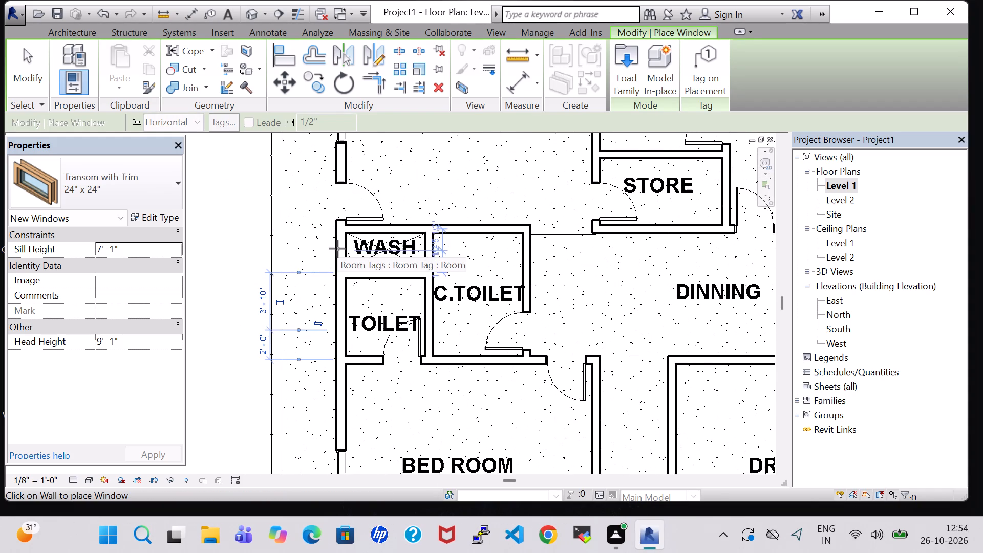
pyautogui.click(341, 249)
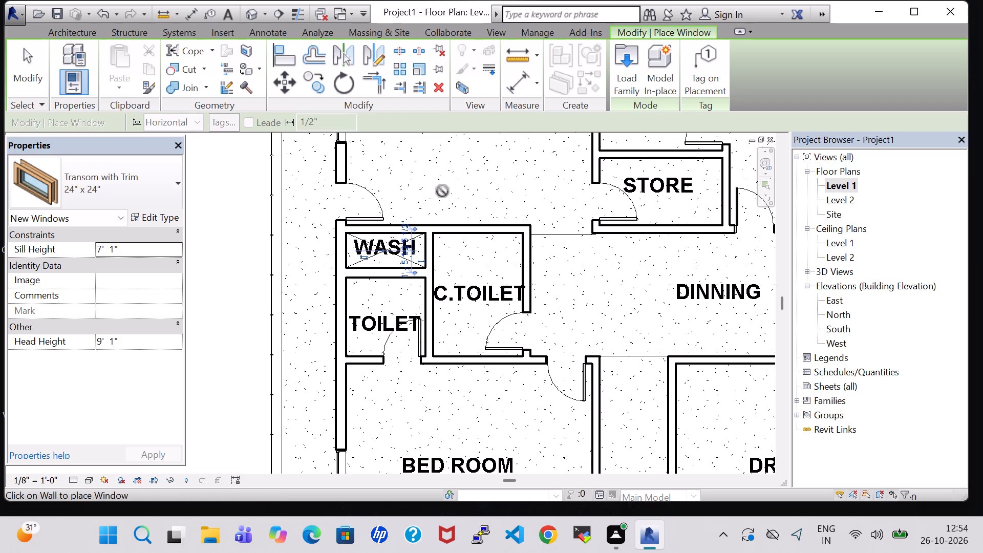
# Place a 24" x 24" transom window centred in the north wall of the toilet between the kitchen and the bedroom.
pyautogui.moveTo(442, 191); pyautogui.dragTo(439, 236, button='middle')
pyautogui.moveTo(428, 274); pyautogui.dragTo(416, 313, button='middle')
pyautogui.scroll(-2, 416, 313)
pyautogui.moveTo(463, 267); pyautogui.dragTo(388, 342, button='middle')
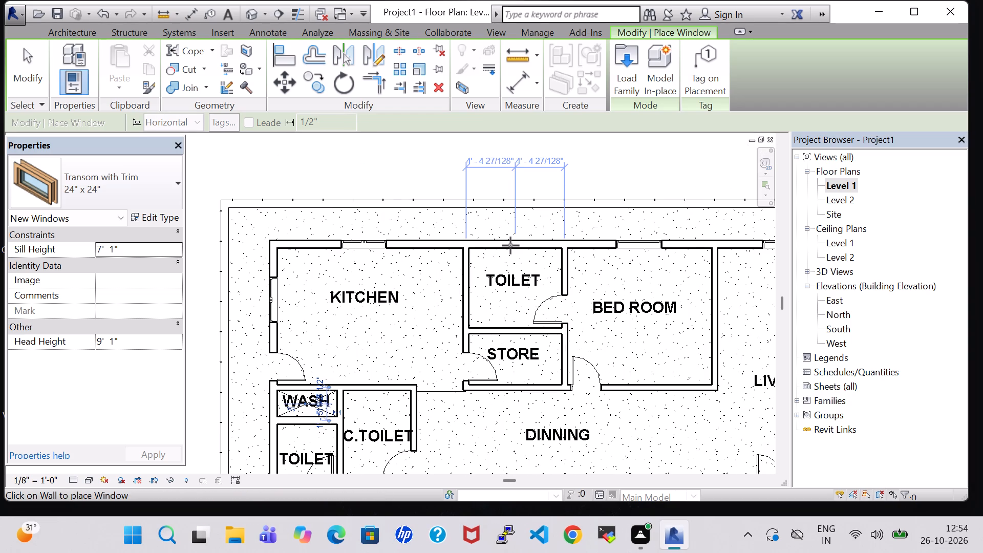
pyautogui.click(515, 245)
# End window placement and review the windows across the whole floor plan and in the 3D view from above.
pyautogui.scroll(-2, 597, 292)
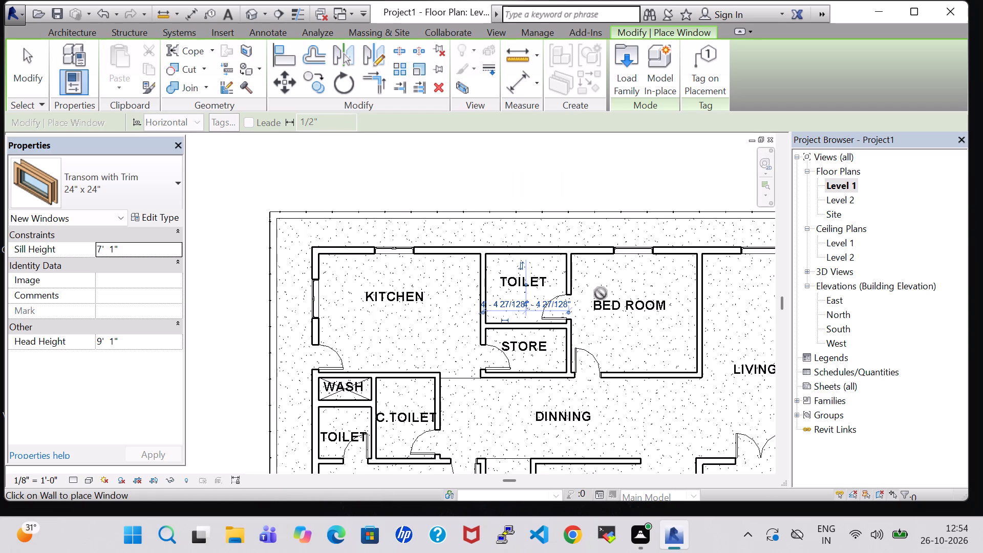
pyautogui.middleClick(601, 293)
pyautogui.middleClick(601, 293)
pyautogui.middleClick(601, 293)
pyautogui.moveTo(596, 293); pyautogui.dragTo(584, 292, button='middle')
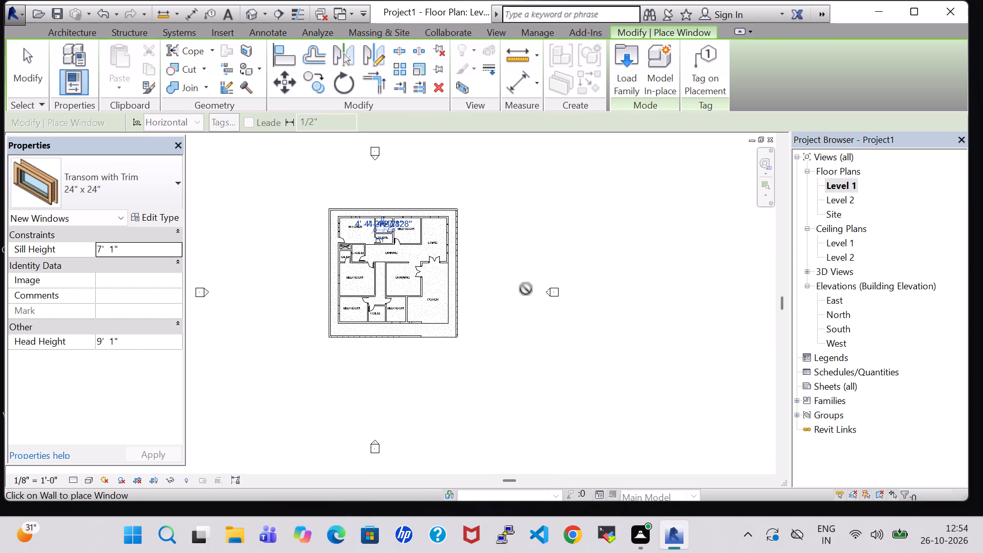
pyautogui.scroll(-3, 526, 289)
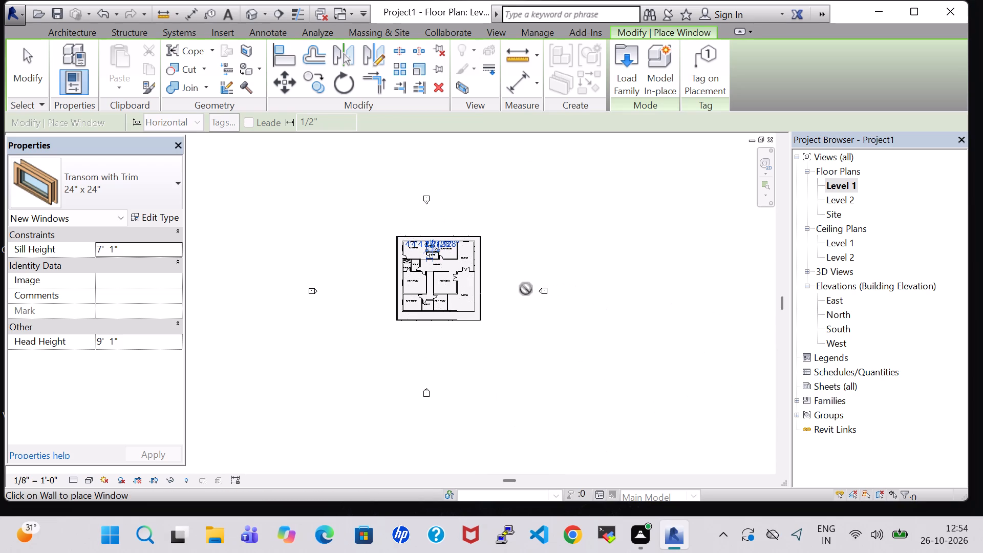
pyautogui.scroll(8, 431, 260)
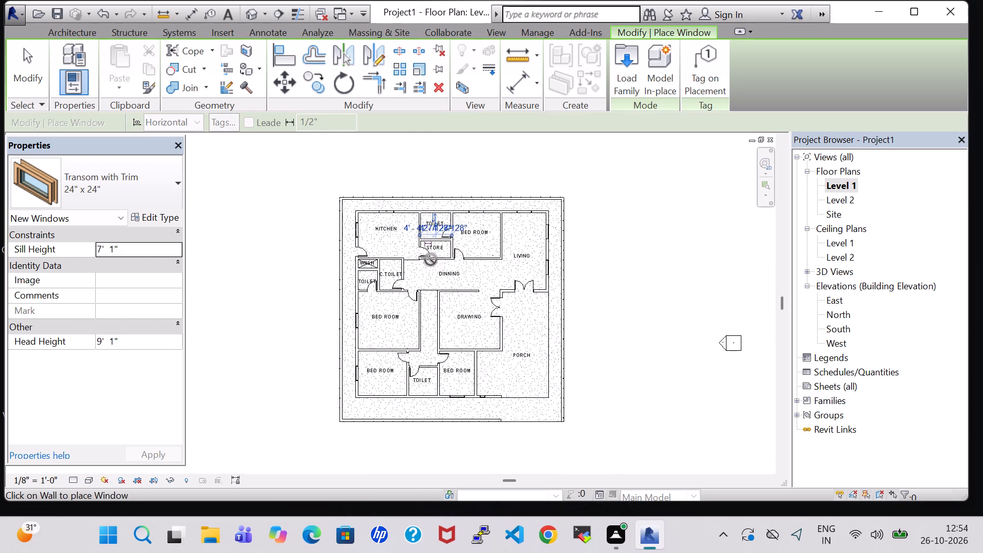
pyautogui.scroll(8, 431, 260)
pyautogui.moveTo(379, 303); pyautogui.dragTo(420, 308, button='middle')
pyautogui.press('Escape')
pyautogui.press('Escape')
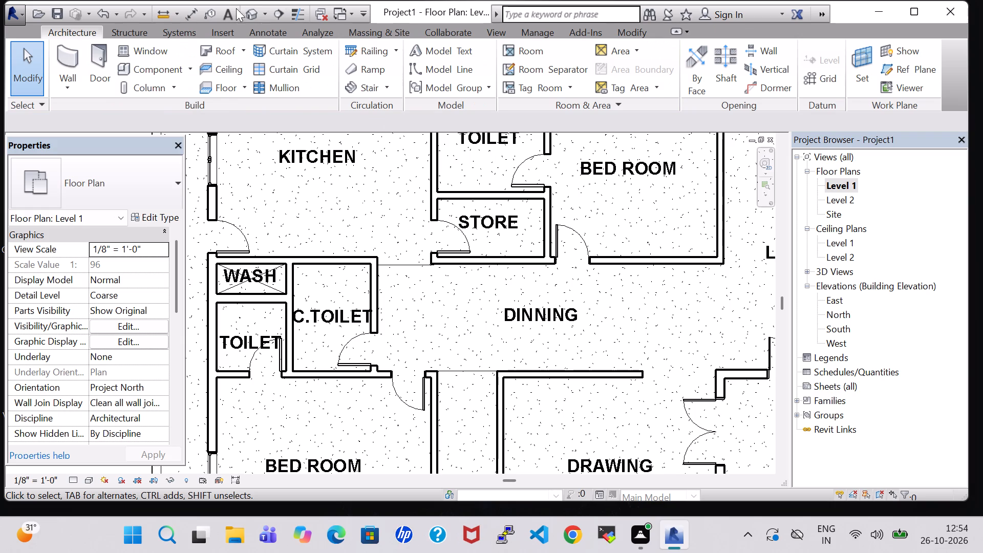
pyautogui.click(244, 11)
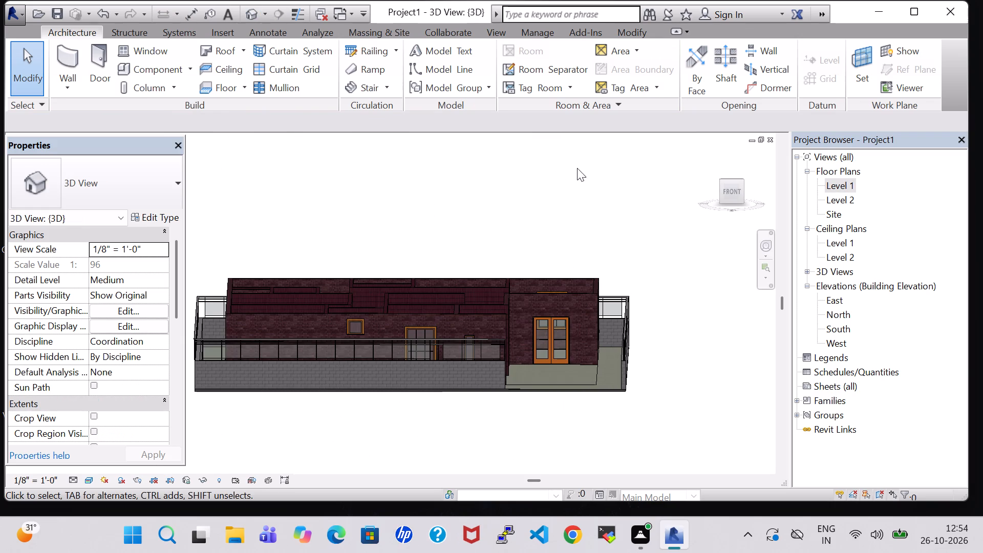
pyautogui.keyDown('shift'); pyautogui.moveTo(578, 168); pyautogui.dragTo(587, 348, button='middle'); pyautogui.keyUp('shift')
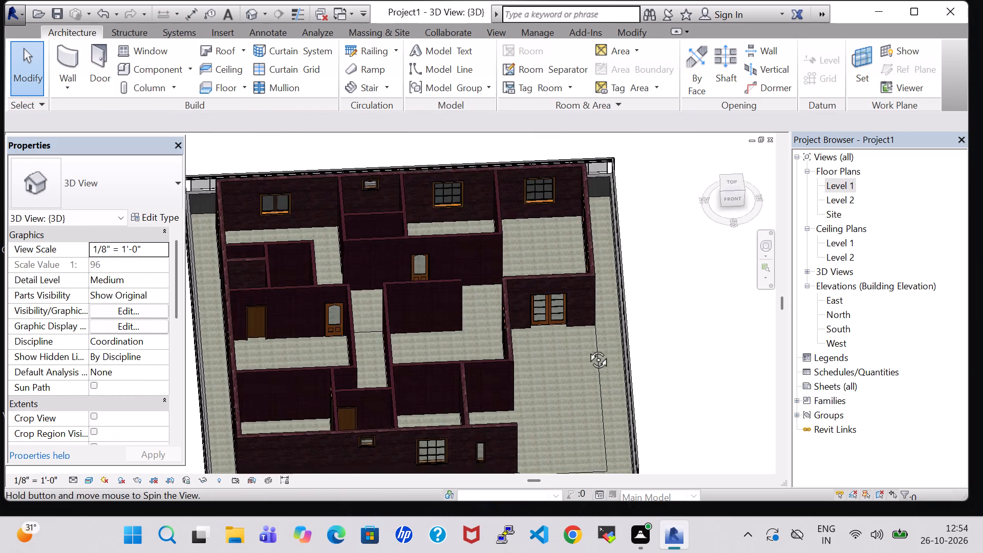
pyautogui.keyDown('shift'); pyautogui.moveTo(587, 348); pyautogui.dragTo(587, 350, button='middle'); pyautogui.keyUp('shift')
pyautogui.middleClick(675, 260)
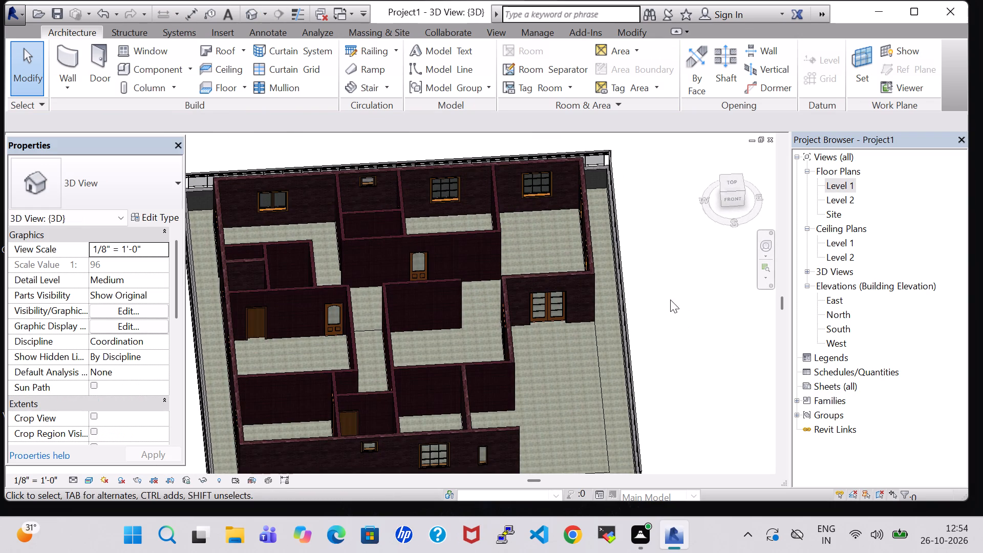
pyautogui.keyDown('shift'); pyautogui.moveTo(670, 300); pyautogui.dragTo(665, 302, button='middle'); pyautogui.keyUp('shift')
pyautogui.keyDown('shift'); pyautogui.middleClick(666, 303); pyautogui.keyUp('shift')
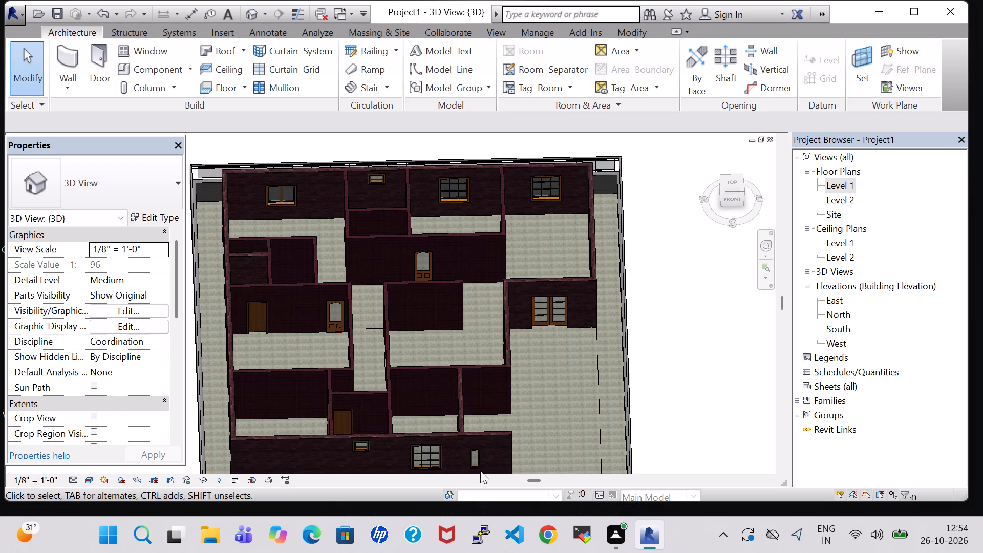
# Delete the narrow fixed window from the porch's short south wall.
pyautogui.click(473, 467)
pyautogui.press('Delete')
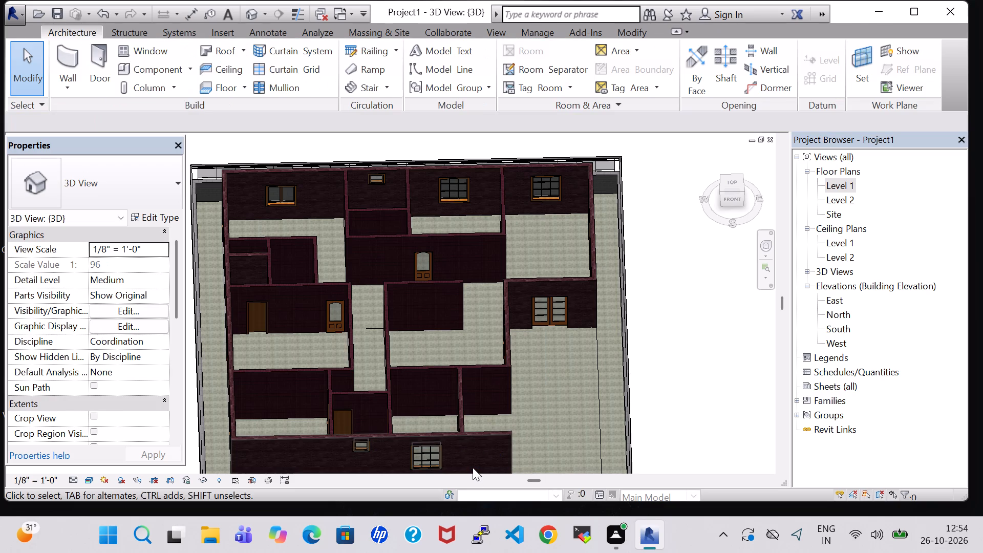
# Return to the Level 1 floor plan and load the Casement with Trim window family from the Windows library folder.
pyautogui.doubleClick(840, 186)
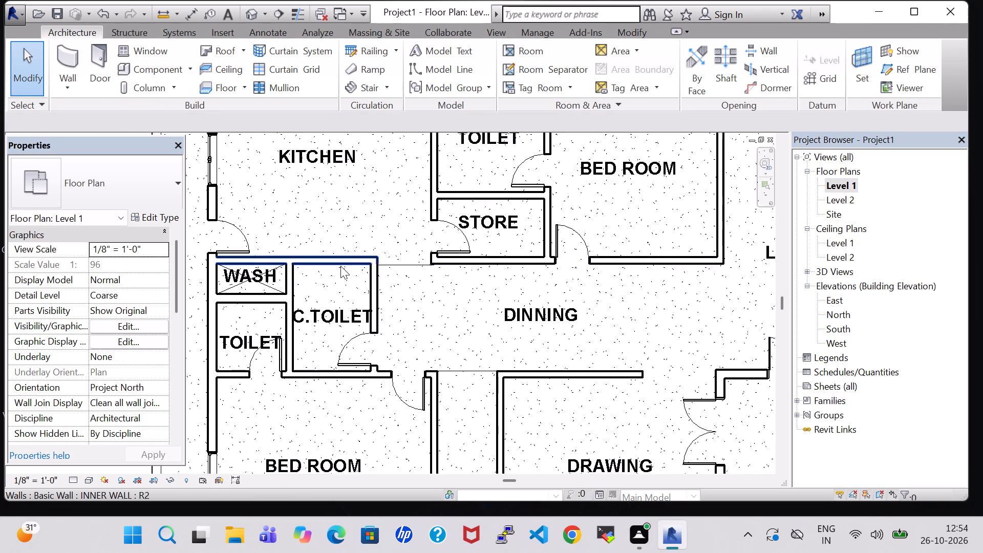
pyautogui.scroll(-5, 340, 268)
pyautogui.click(145, 41)
pyautogui.click(145, 46)
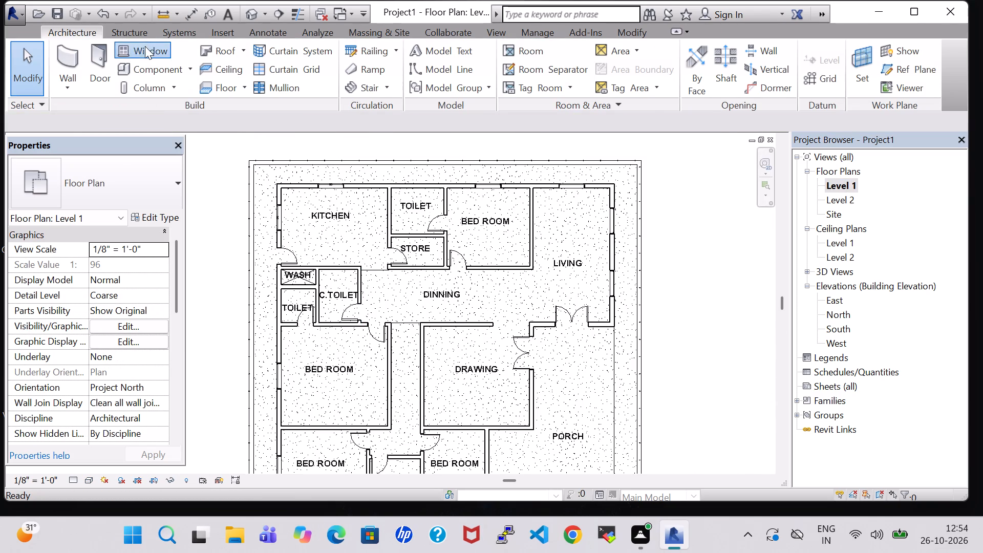
pyautogui.click(618, 58)
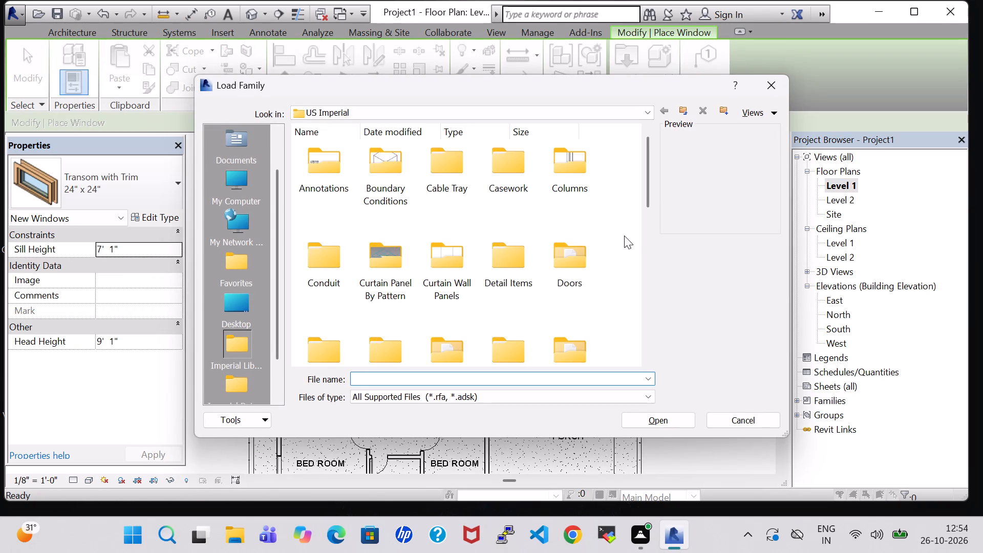
pyautogui.scroll(-6, 624, 236)
pyautogui.doubleClick(466, 312)
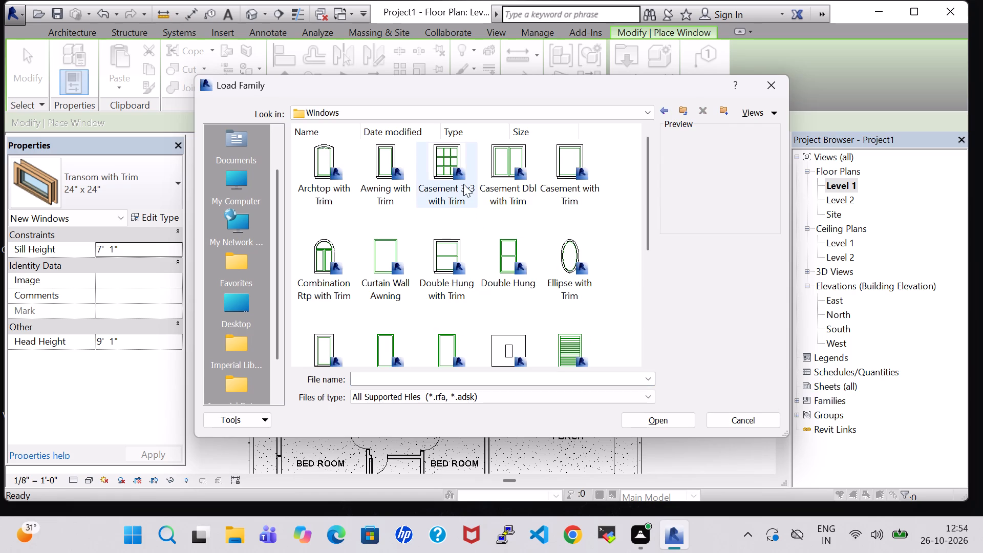
pyautogui.click(573, 169)
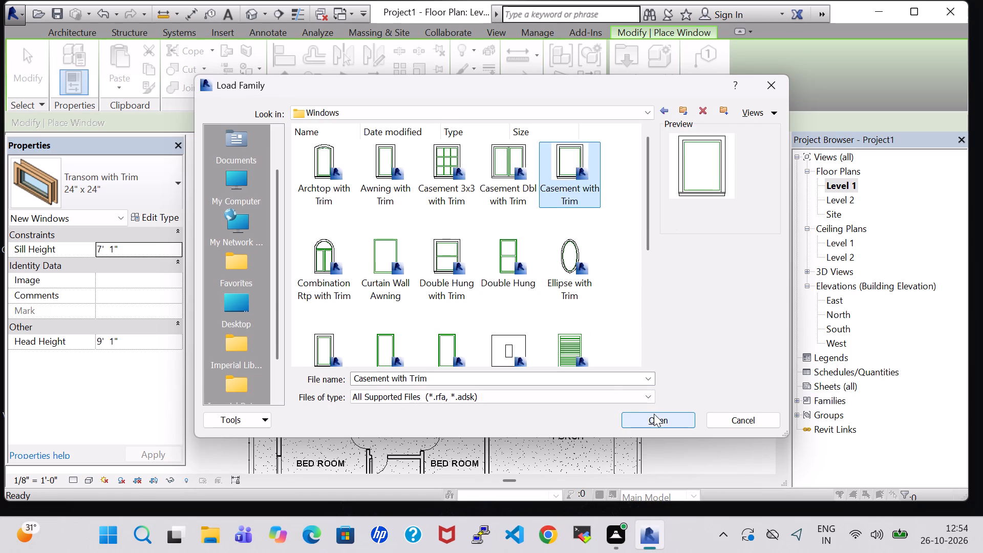
pyautogui.click(654, 414)
# Place a 36" x 48" Casement with Trim window centred in the porch's short south wall.
pyautogui.moveTo(669, 385); pyautogui.dragTo(662, 372, button='middle')
pyautogui.moveTo(652, 322); pyautogui.dragTo(651, 311, button='middle')
pyautogui.moveTo(649, 294); pyautogui.dragTo(649, 208, button='middle')
pyautogui.scroll(6, 527, 357)
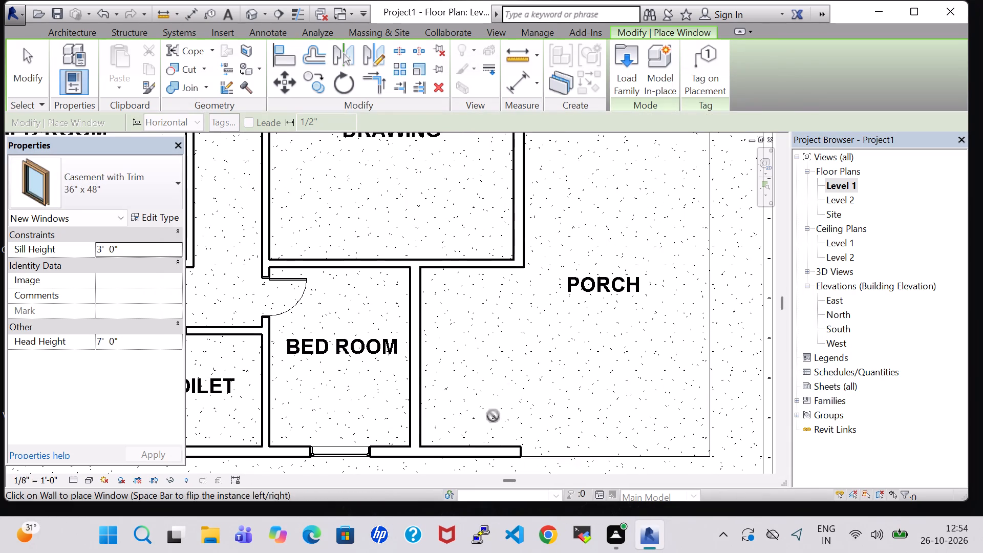
pyautogui.click(462, 453)
# End window placement and examine the building's windows in the 3D view from above, from the corner and from the front.
pyautogui.click(250, 11)
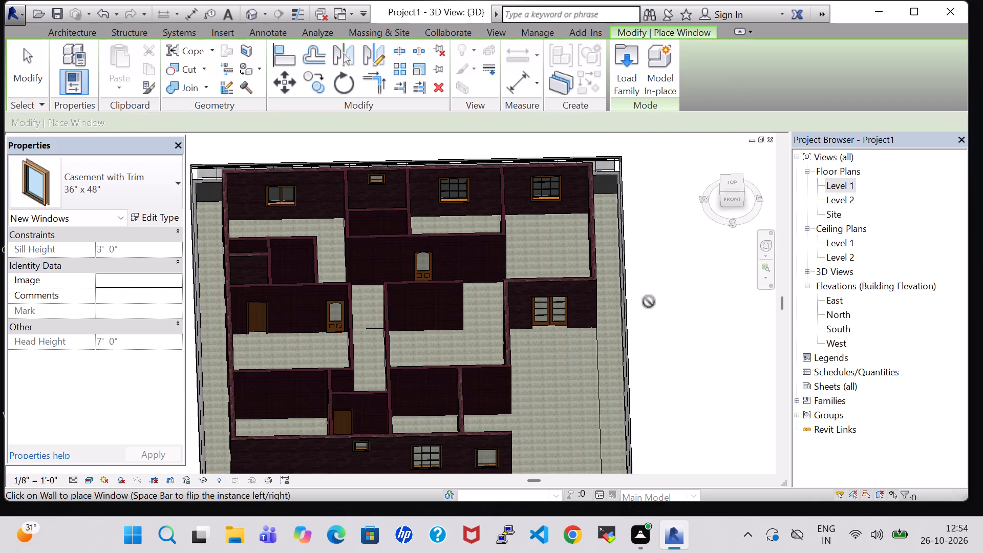
pyautogui.press('Escape')
pyautogui.press('Escape')
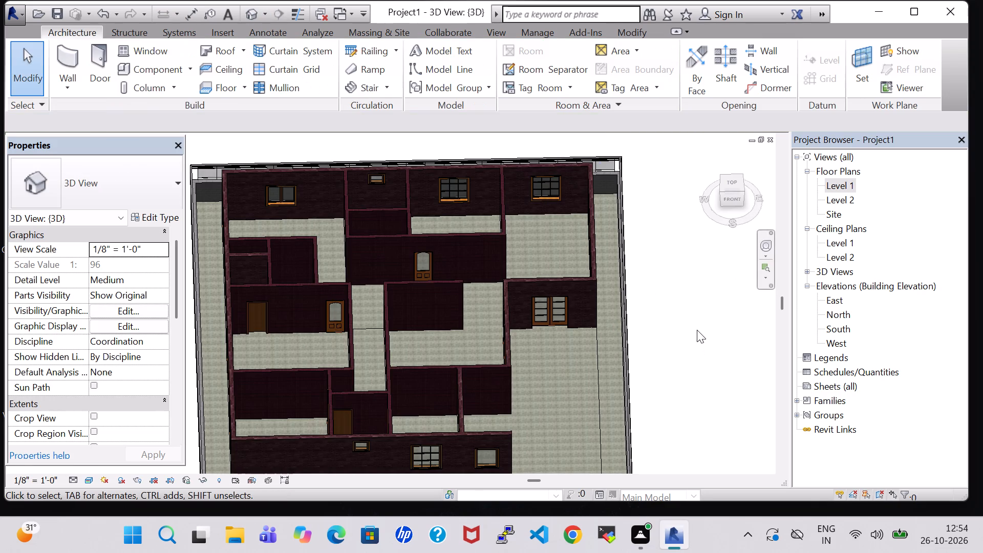
pyautogui.keyDown('shift'); pyautogui.moveTo(697, 331); pyautogui.dragTo(694, 373, button='middle'); pyautogui.keyUp('shift')
pyautogui.middleClick(690, 373)
pyautogui.middleClick(690, 372)
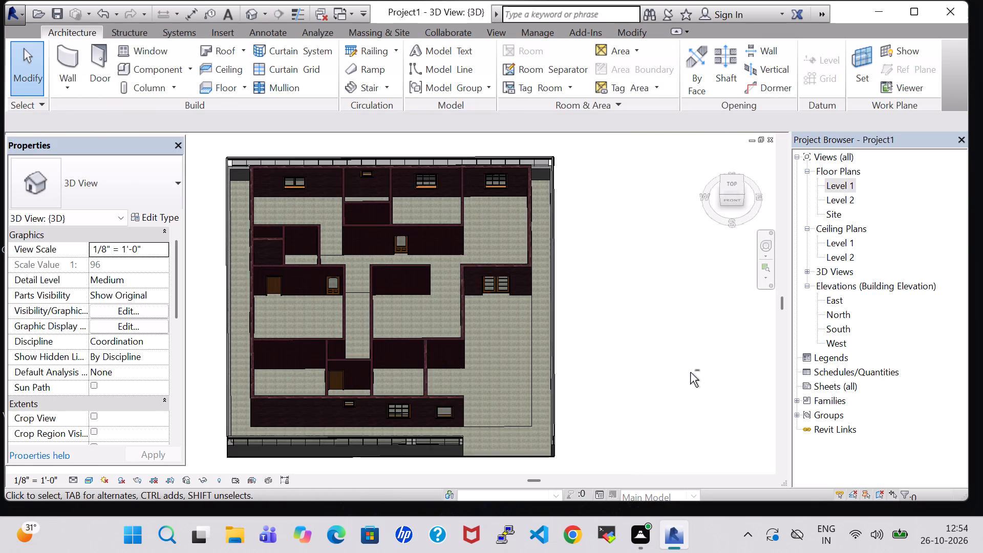
pyautogui.keyDown('shift'); pyautogui.moveTo(689, 372); pyautogui.dragTo(681, 372, button='middle'); pyautogui.keyUp('shift')
pyautogui.keyDown('shift'); pyautogui.moveTo(650, 354); pyautogui.dragTo(566, 337, button='middle'); pyautogui.keyUp('shift')
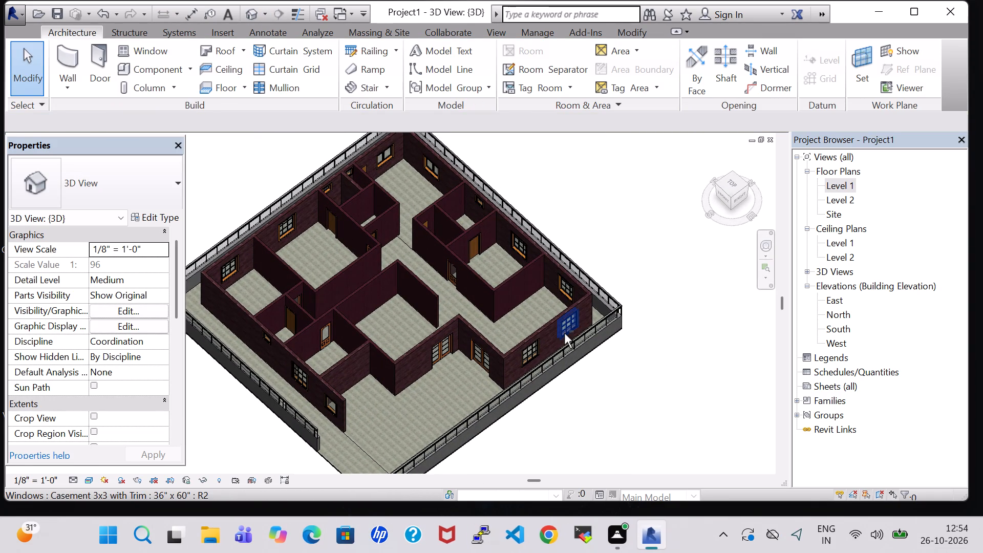
pyautogui.keyDown('shift'); pyautogui.moveTo(625, 387); pyautogui.dragTo(622, 388, button='middle'); pyautogui.keyUp('shift')
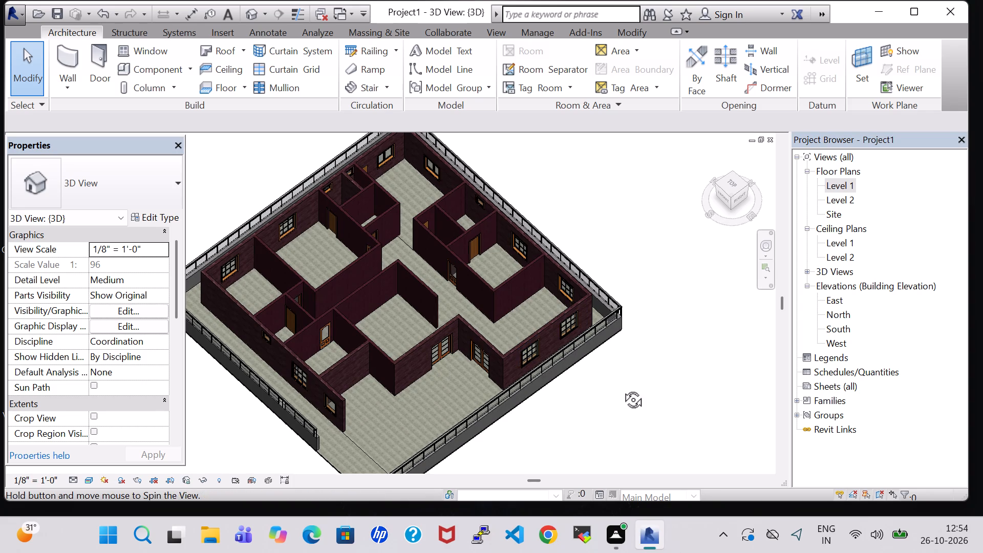
pyautogui.keyDown('shift'); pyautogui.moveTo(622, 388); pyautogui.dragTo(663, 323, button='middle'); pyautogui.keyUp('shift')
pyautogui.keyDown('shift'); pyautogui.scroll(-1, 663, 323); pyautogui.keyUp('shift')
pyautogui.keyDown('shift'); pyautogui.moveTo(625, 334); pyautogui.dragTo(637, 334, button='middle'); pyautogui.keyUp('shift')
pyautogui.keyDown('shift'); pyautogui.moveTo(625, 338); pyautogui.dragTo(639, 275, button='middle'); pyautogui.keyUp('shift')
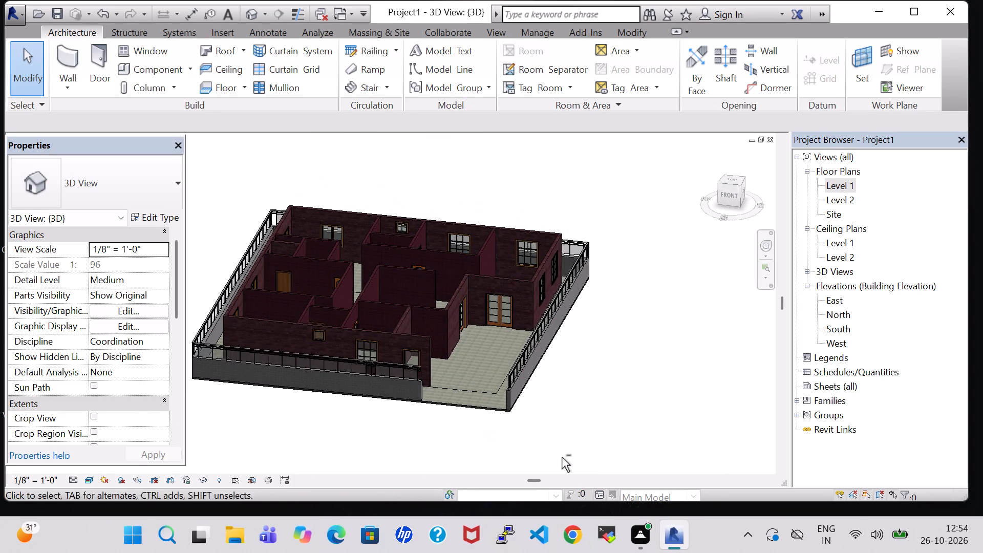
pyautogui.keyDown('shift'); pyautogui.moveTo(562, 457); pyautogui.dragTo(581, 420, button='middle'); pyautogui.keyUp('shift')
pyautogui.moveTo(590, 392); pyautogui.dragTo(636, 382, button='middle')
pyautogui.moveTo(636, 382); pyautogui.dragTo(643, 372, button='middle')
# Return to the Level 1 floor plan and start an Assembled Stair, 7" max riser 11" tread, from Level 1 to Level 2.
pyautogui.doubleClick(836, 190)
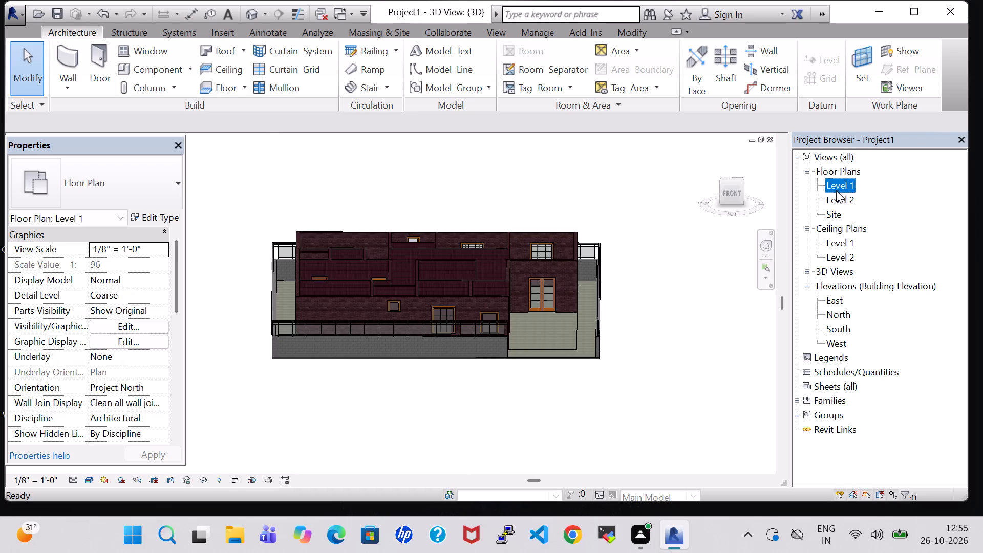
pyautogui.scroll(-9, 615, 245)
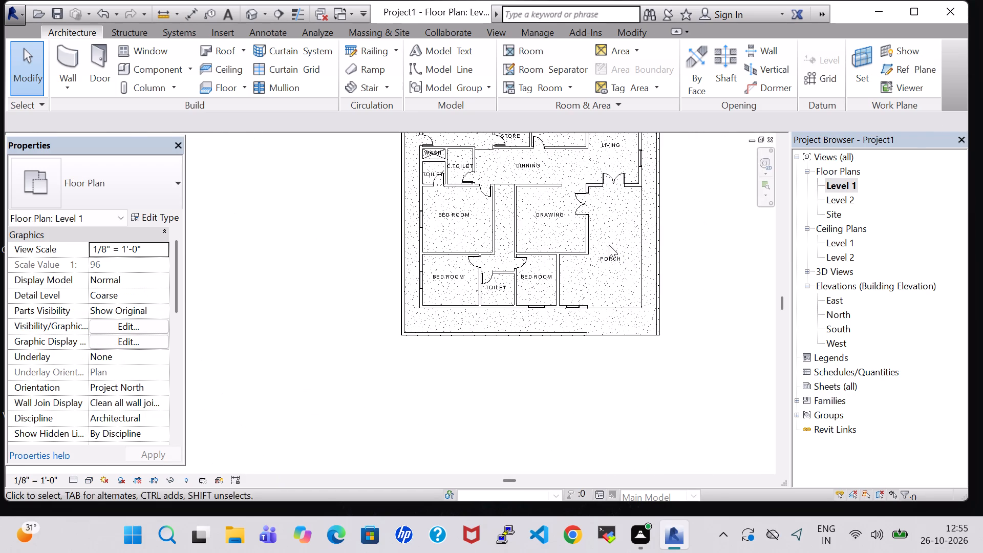
pyautogui.moveTo(609, 245); pyautogui.dragTo(585, 311, button='middle')
pyautogui.moveTo(584, 316); pyautogui.dragTo(581, 325, button='middle')
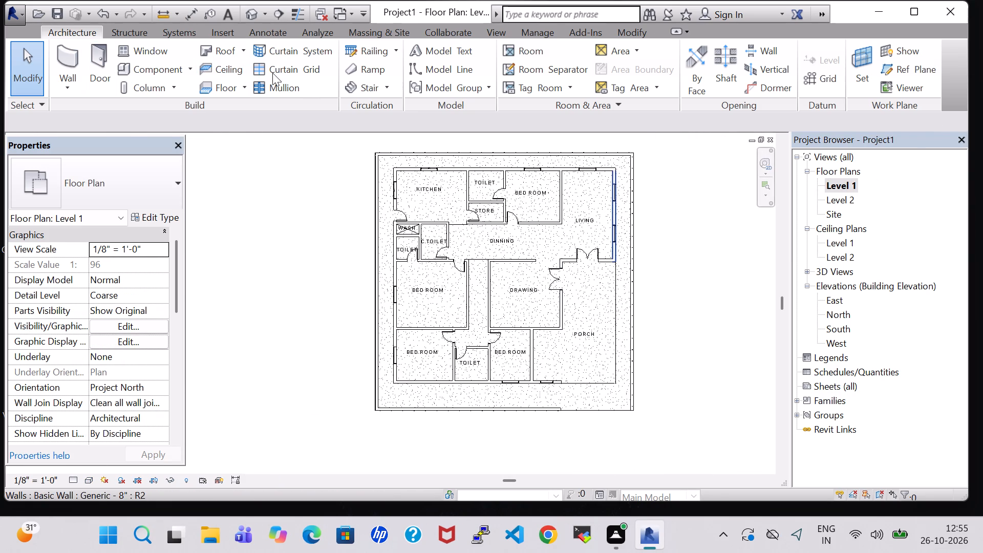
pyautogui.click(361, 91)
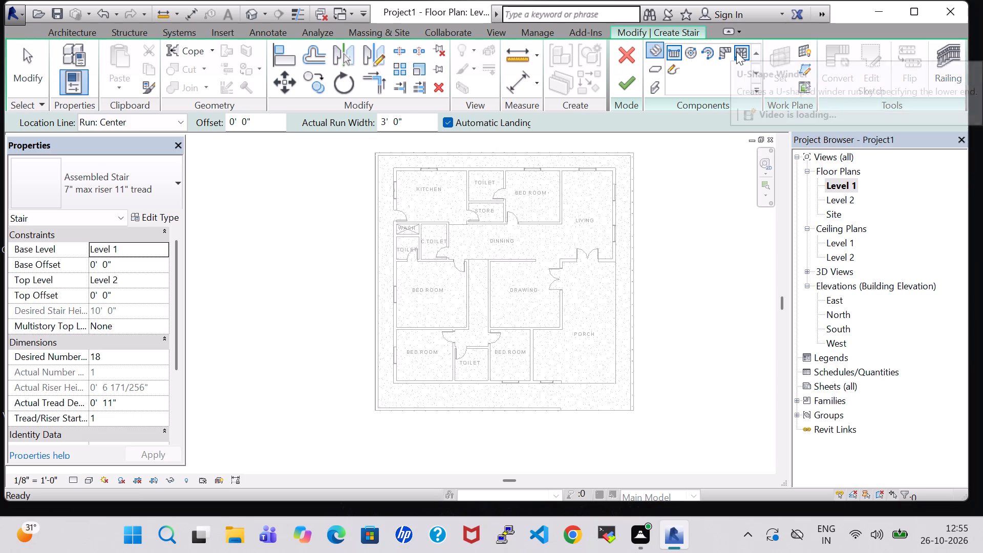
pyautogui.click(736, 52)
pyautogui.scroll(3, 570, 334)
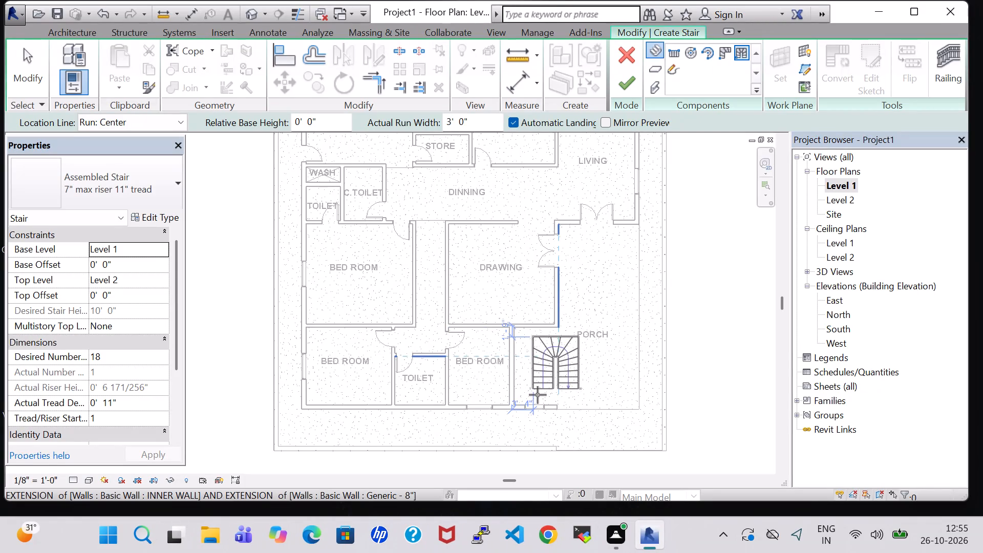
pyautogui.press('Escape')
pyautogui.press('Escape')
# Draw three straight 3' 0" wide runs around the porch recess: 6 risers westward, 7 northward and 5 eastward, with automatic landings.
pyautogui.click(657, 51)
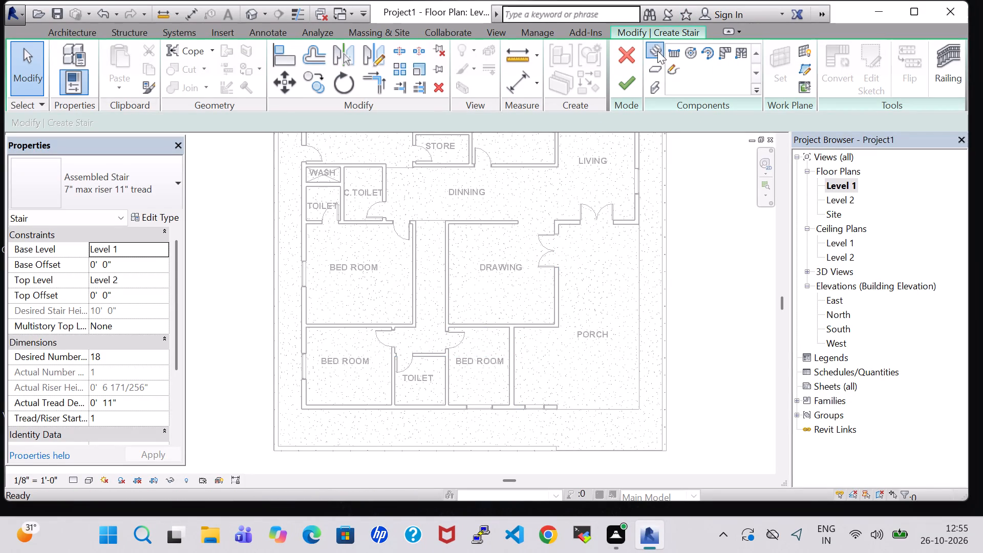
pyautogui.scroll(5, 549, 346)
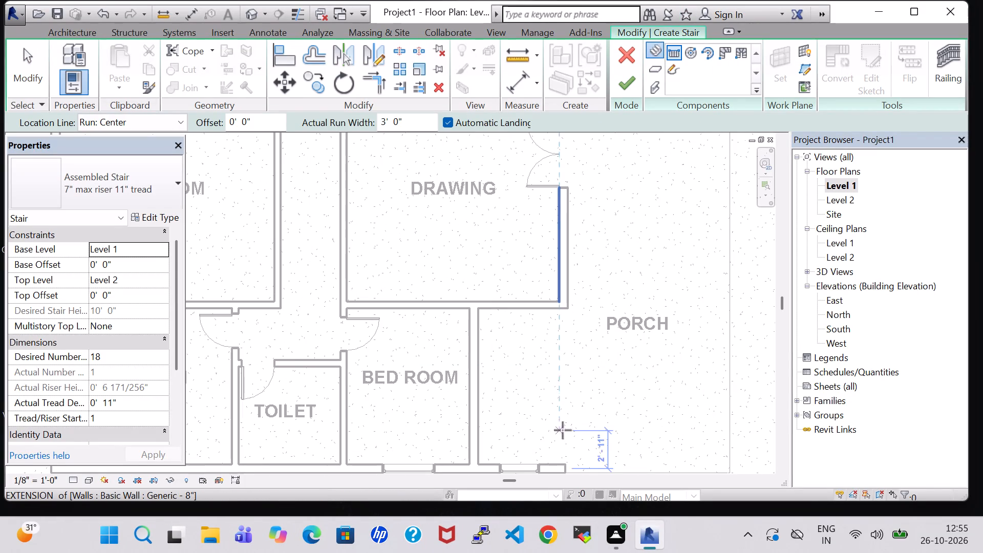
pyautogui.click(567, 444)
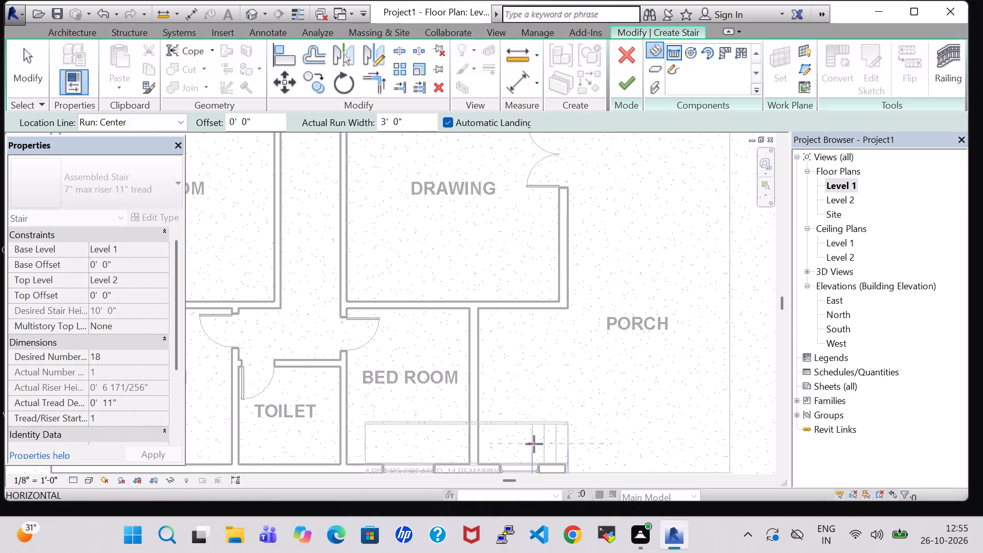
pyautogui.click(503, 445)
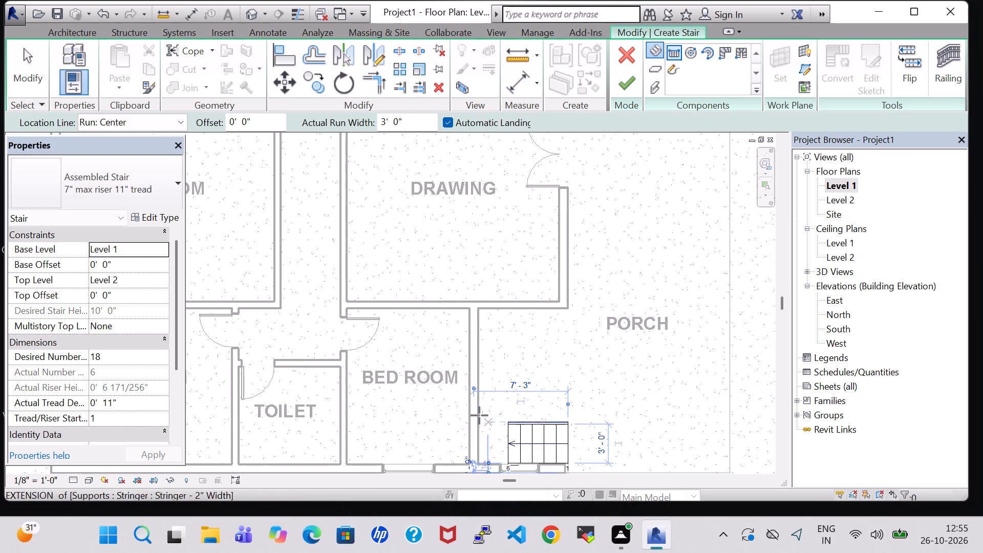
pyautogui.click(492, 419)
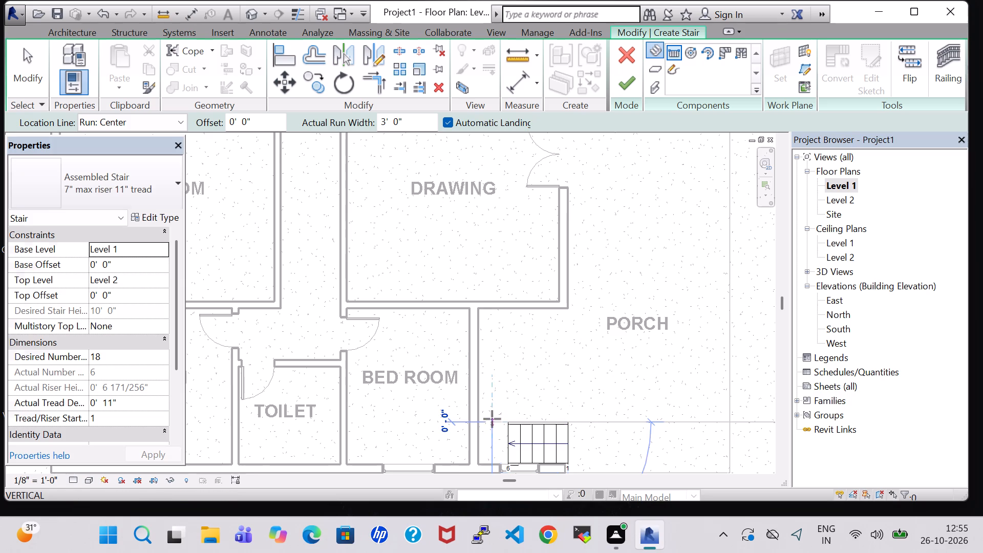
pyautogui.click(497, 350)
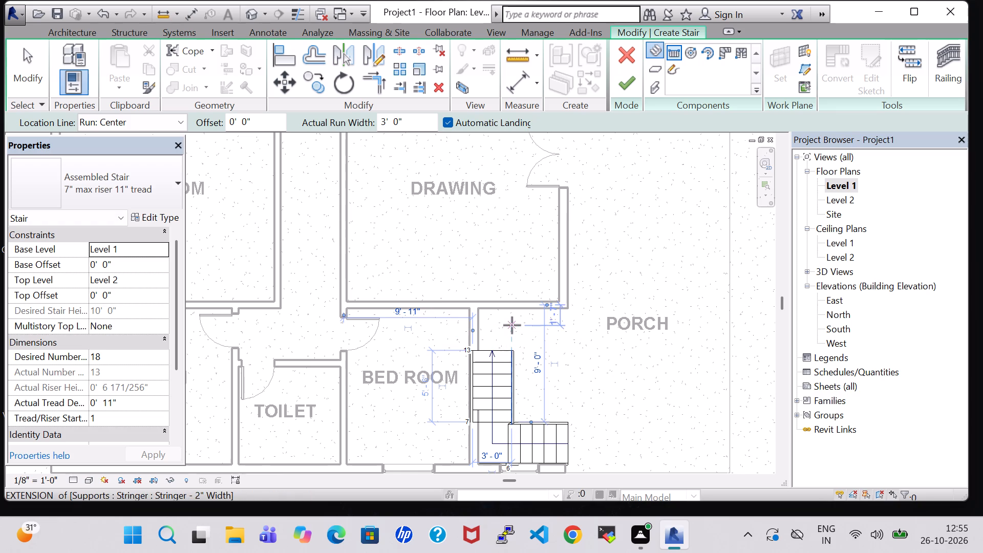
pyautogui.click(511, 325)
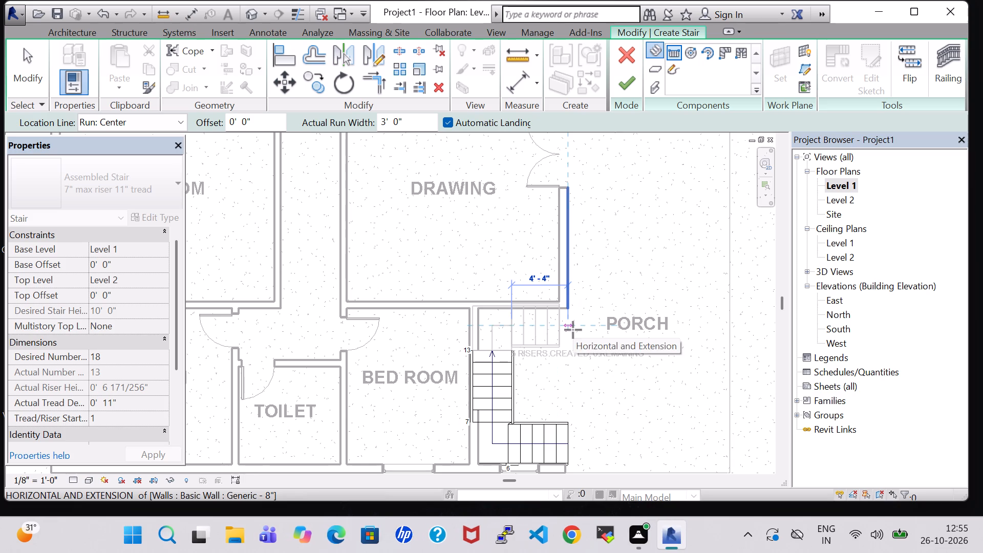
pyautogui.click(573, 330)
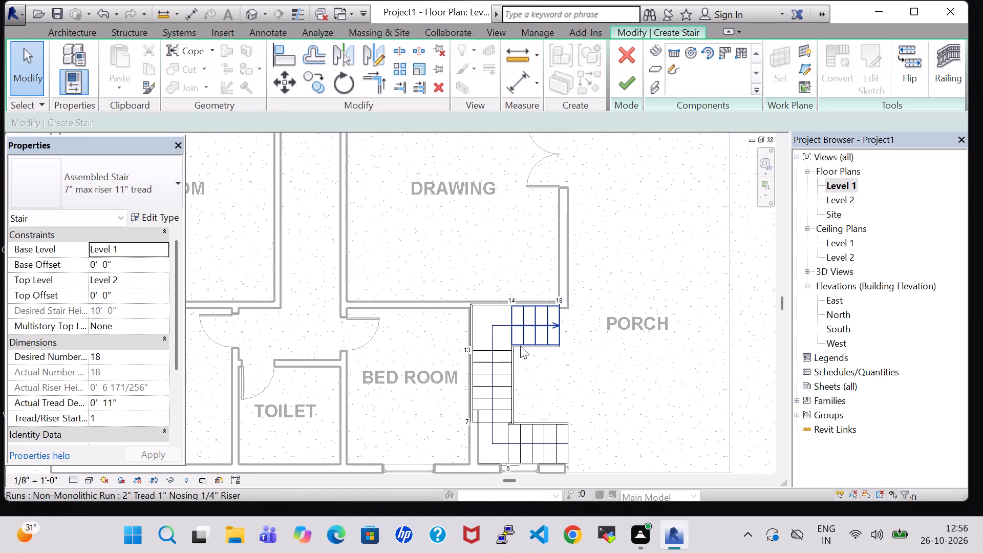
# Pull the north edges of the upper landing and top run to the drawing room wall face, making the run 2' 10" wide.
pyautogui.doubleClick(492, 305)
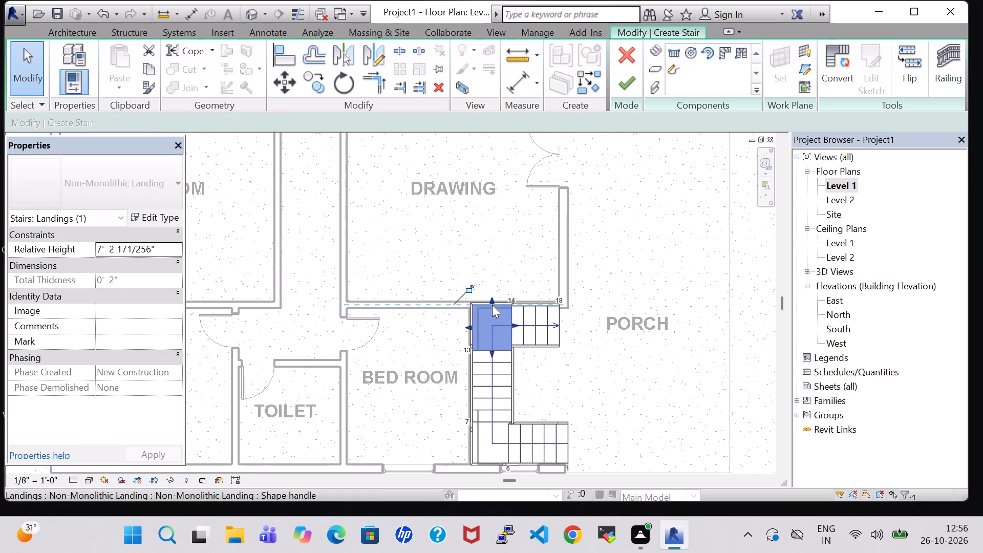
pyautogui.moveTo(491, 297); pyautogui.dragTo(490, 318)
pyautogui.click(537, 312)
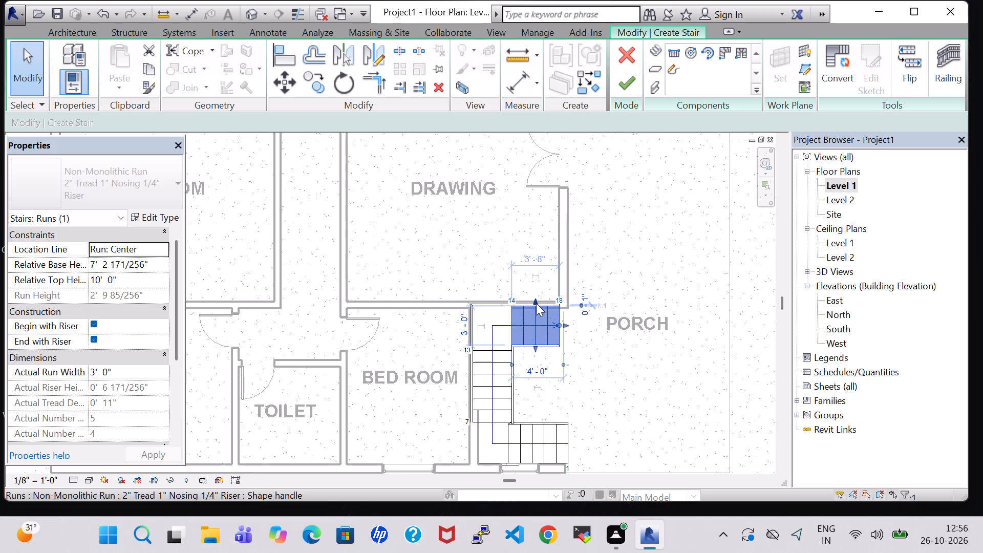
pyautogui.moveTo(535, 303); pyautogui.dragTo(535, 313)
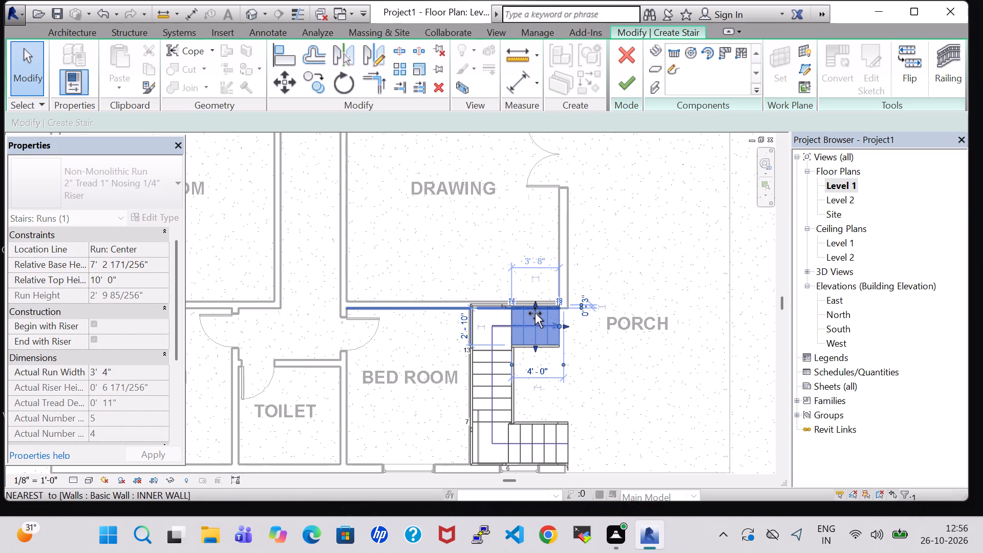
pyautogui.moveTo(535, 313); pyautogui.dragTo(535, 313)
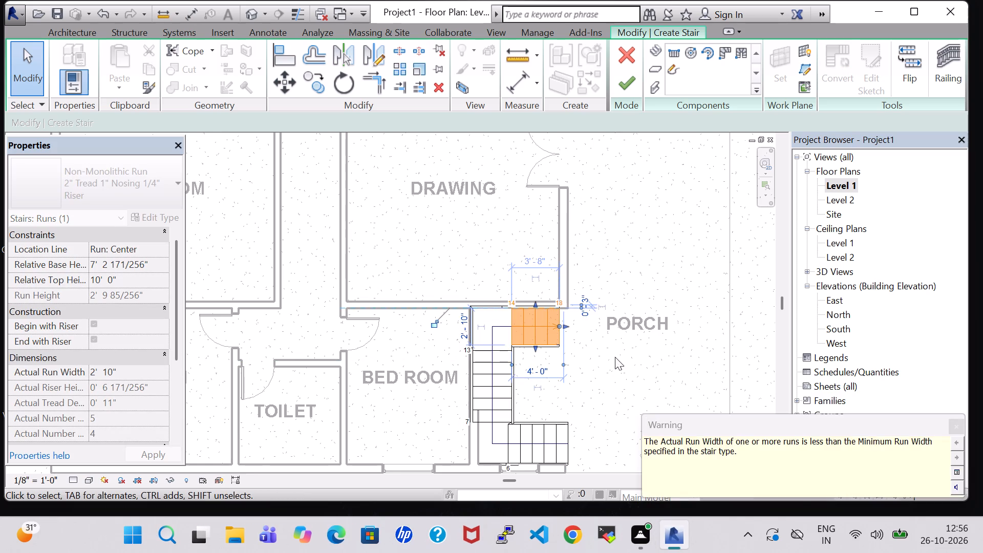
pyautogui.click(615, 363)
pyautogui.click(510, 325)
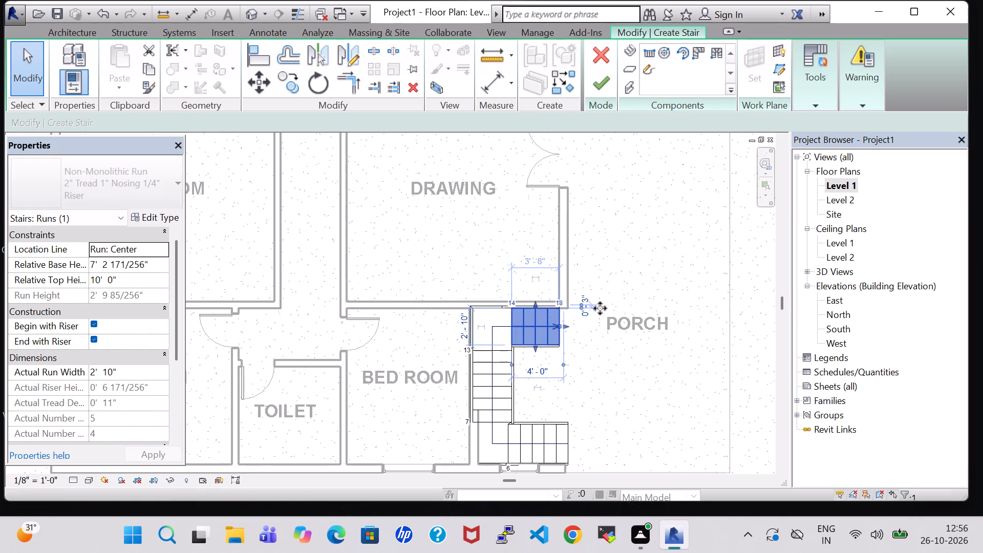
pyautogui.click(616, 351)
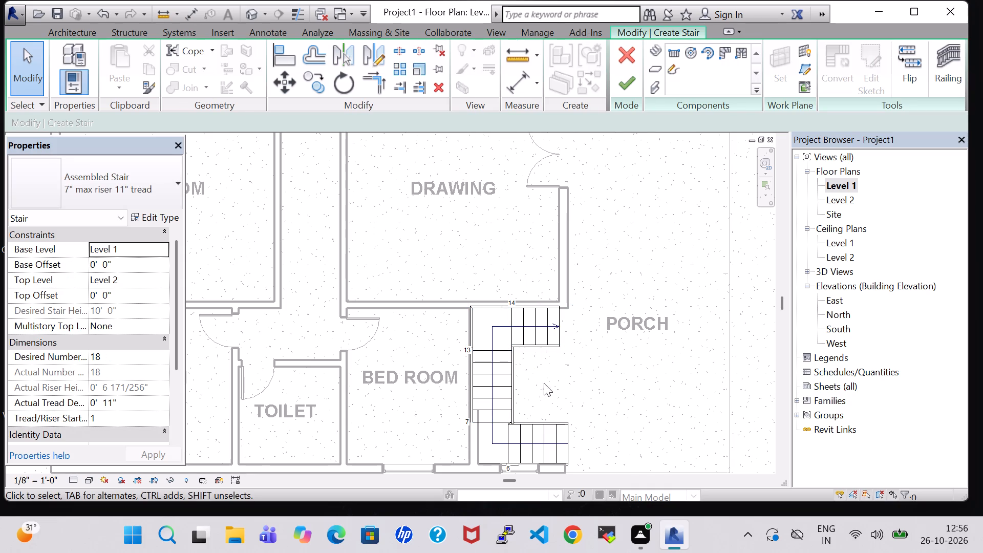
# Check the lowest run and finish the stair.
pyautogui.click(549, 455)
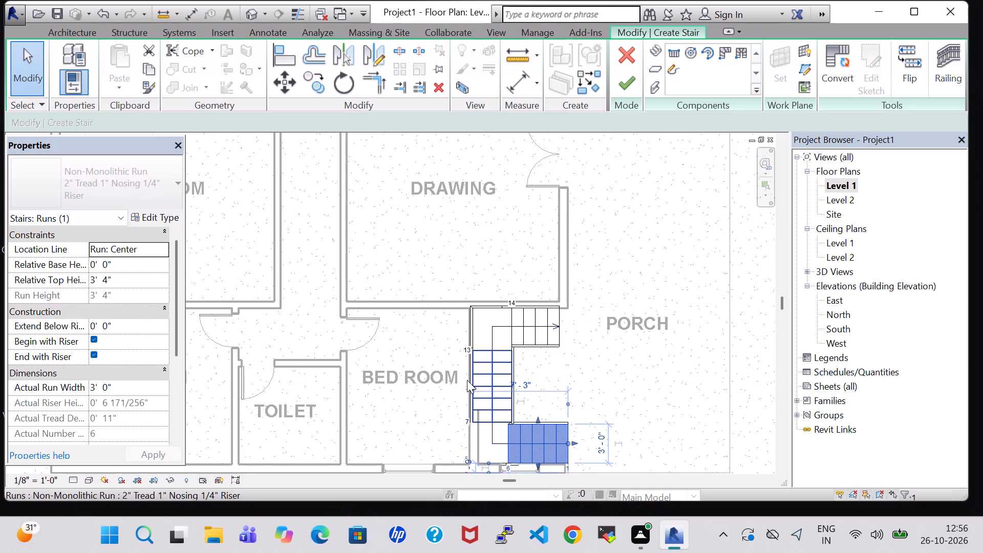
pyautogui.click(589, 382)
pyautogui.click(638, 86)
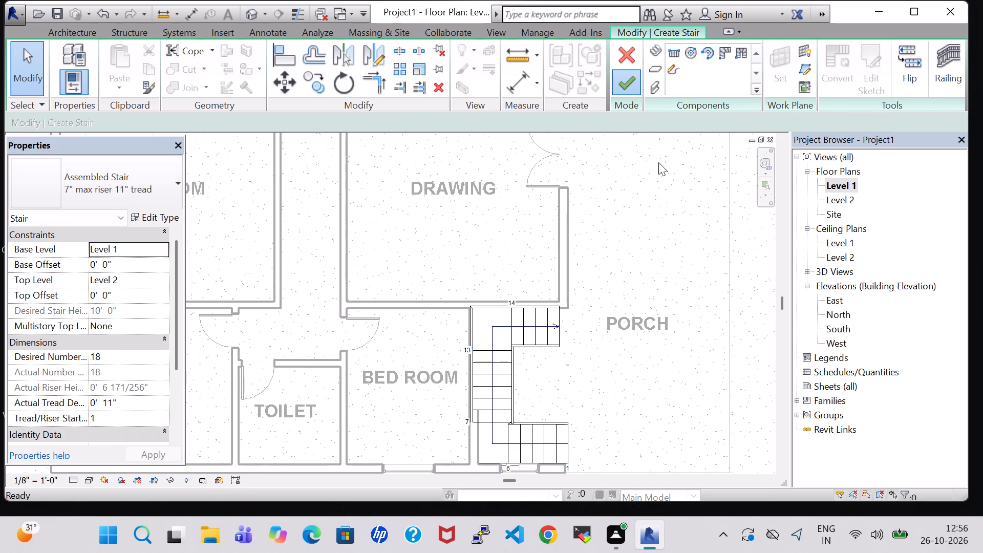
pyautogui.click(956, 428)
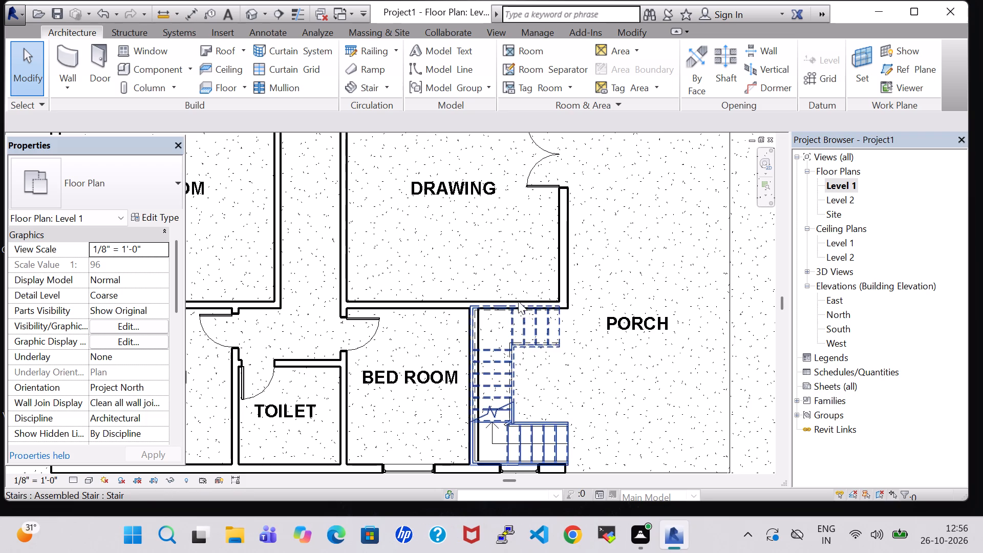
# Nudge the whole stair three increments east, away from the bedroom's east wall.
pyautogui.click(494, 388)
pyautogui.press('Right')
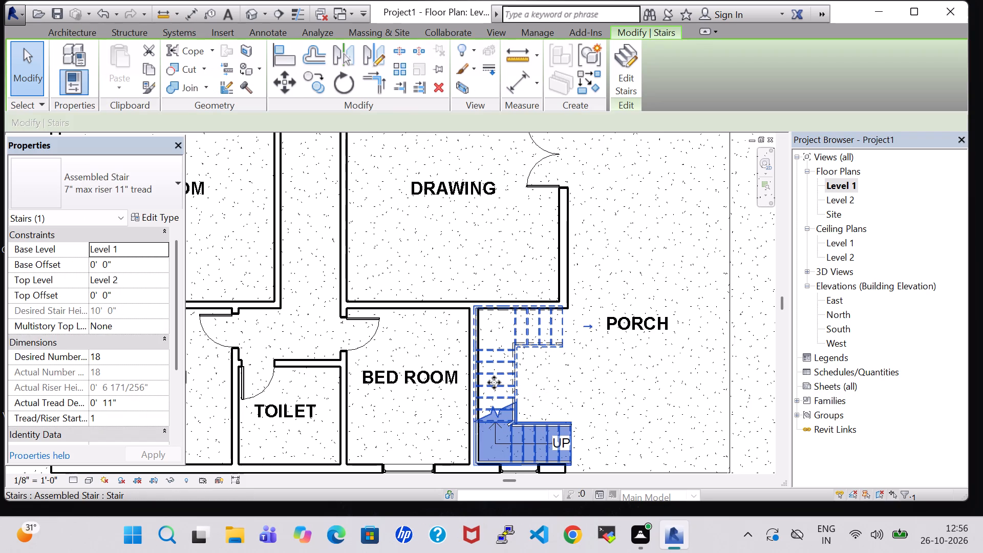
pyautogui.press('Right')
pyautogui.press('Right')
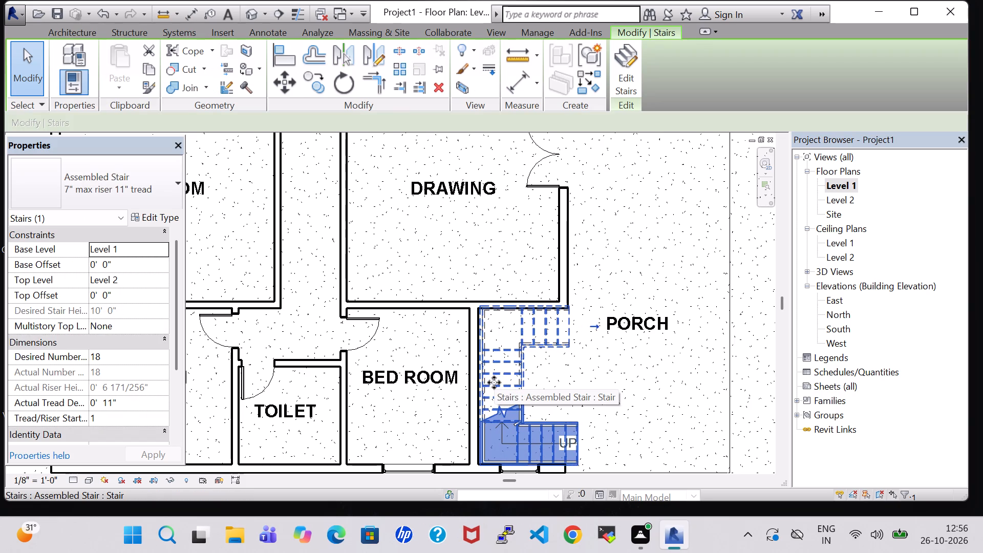
# Reopen the stair for editing and snap the upper landing's north edge to the porch-side face of the drawing room wall.
pyautogui.doubleClick(515, 382)
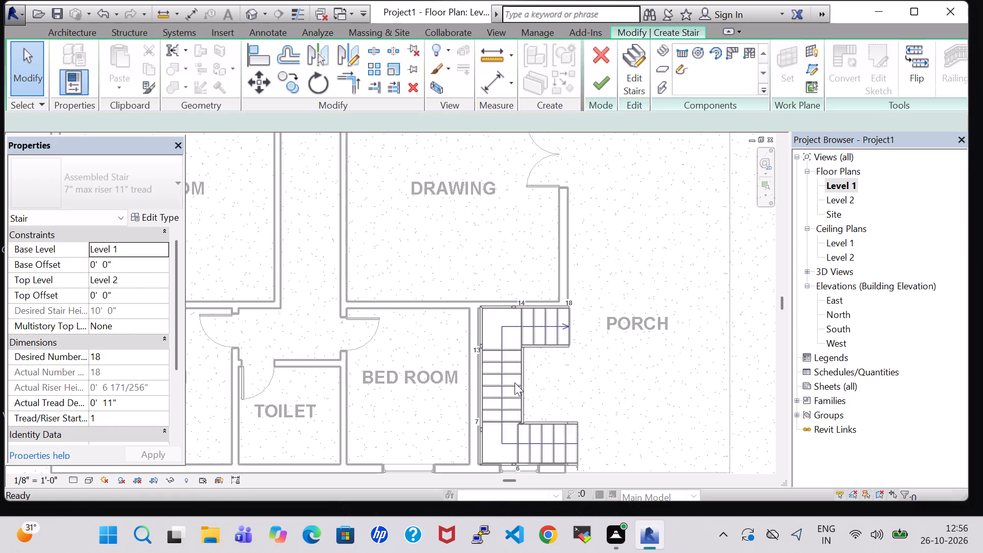
pyautogui.click(502, 306)
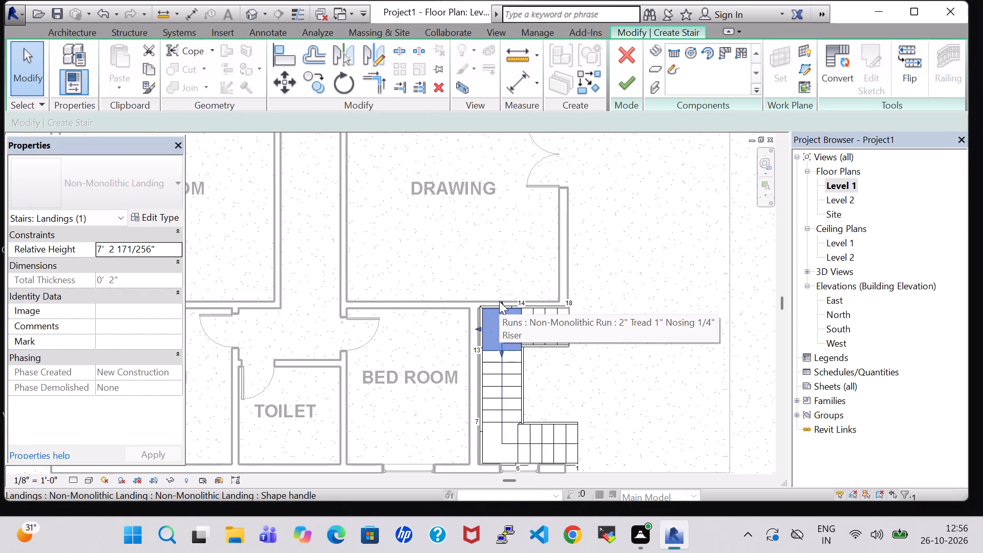
pyautogui.moveTo(501, 303); pyautogui.dragTo(501, 310)
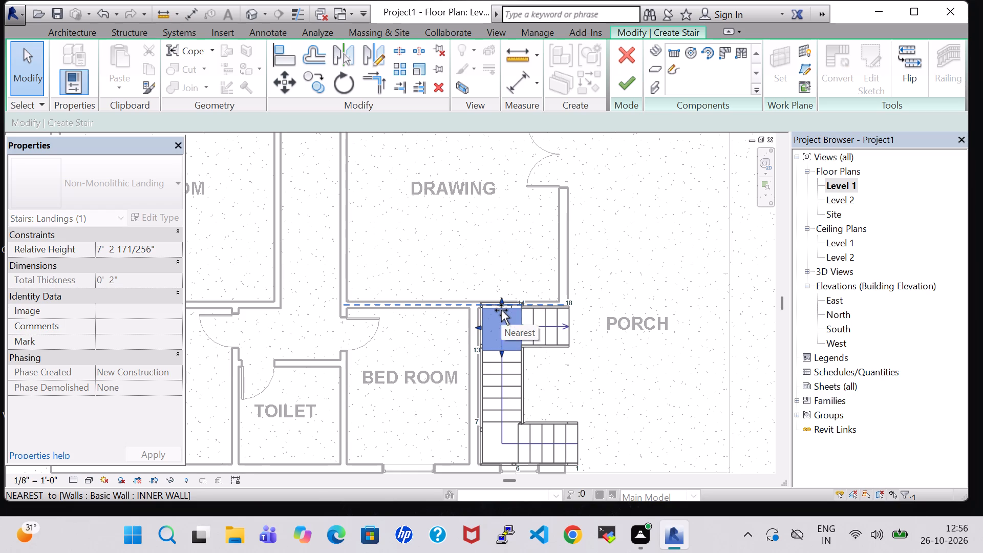
pyautogui.moveTo(501, 310); pyautogui.dragTo(501, 314)
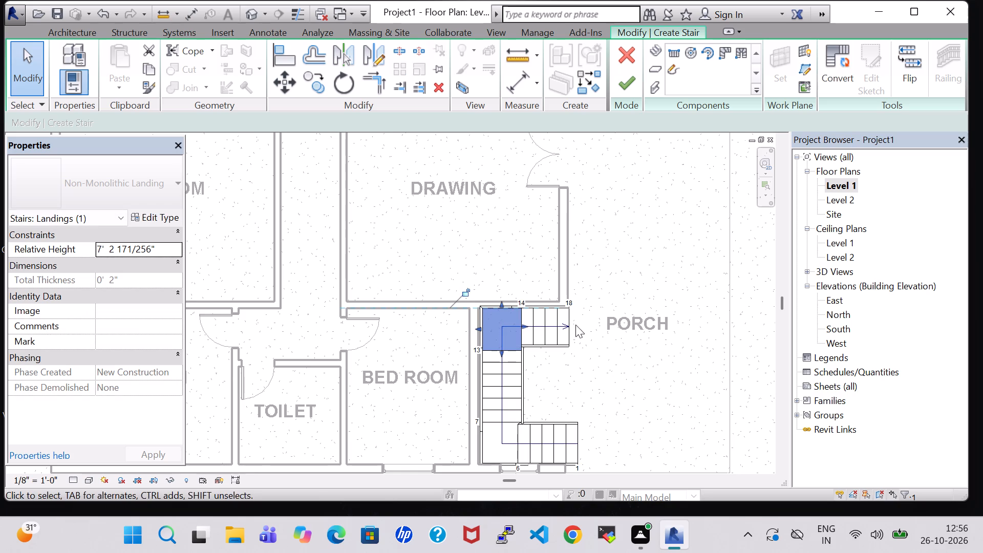
# Try to pull the upper landing's north edge south and finish the stair edit.
pyautogui.moveTo(501, 304); pyautogui.dragTo(501, 324)
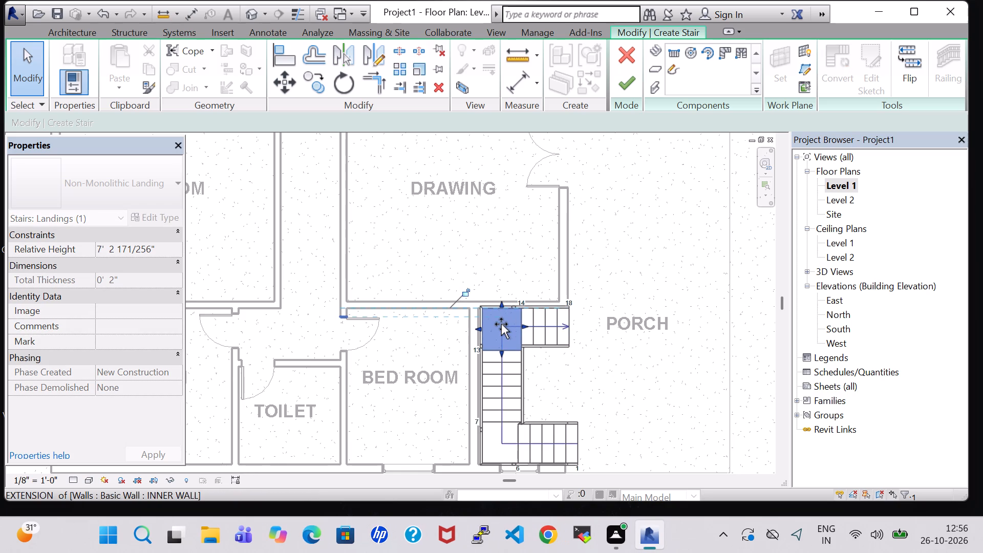
pyautogui.moveTo(501, 324); pyautogui.dragTo(501, 328)
pyautogui.click(576, 361)
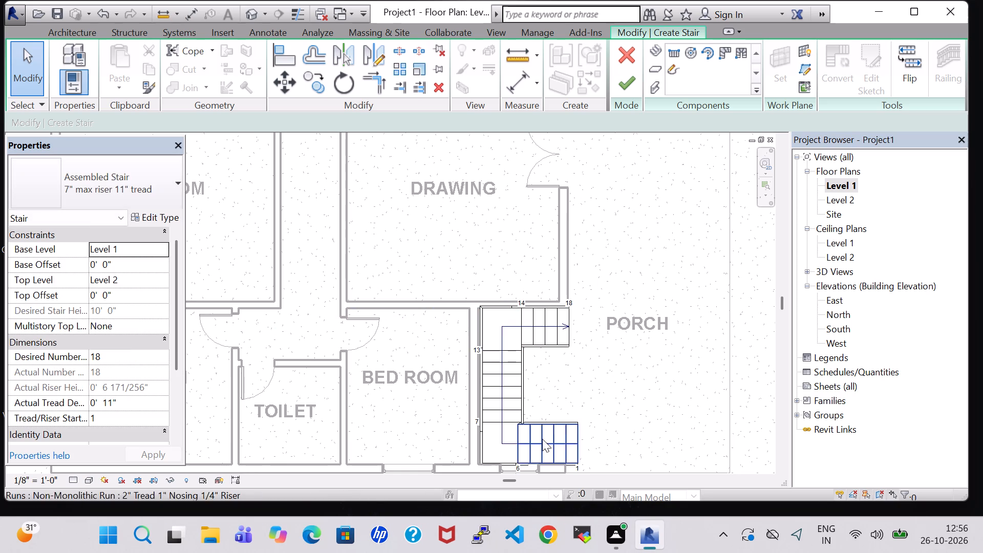
pyautogui.click(632, 86)
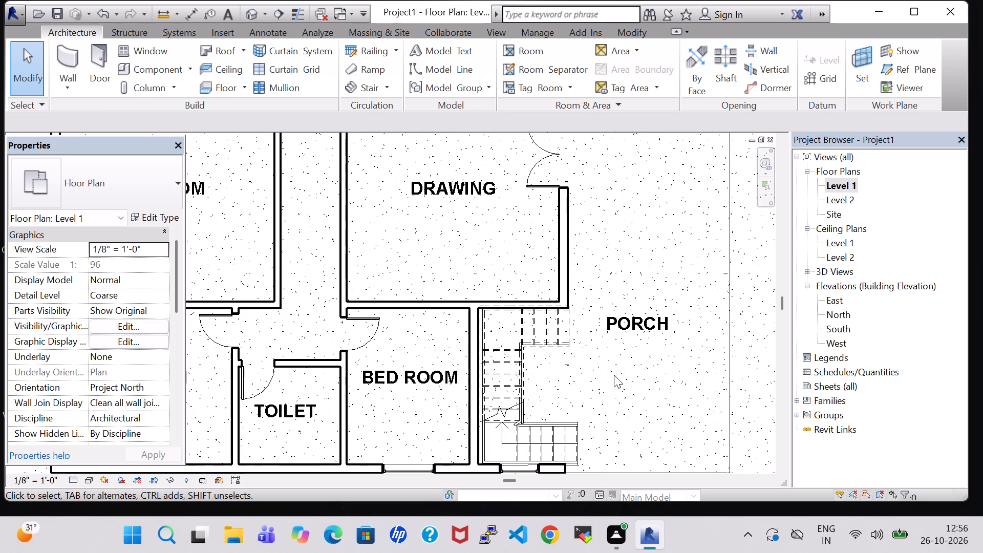
# Nudge the stair's wall-side handrail two increments west and one increment back east.
pyautogui.click(606, 389)
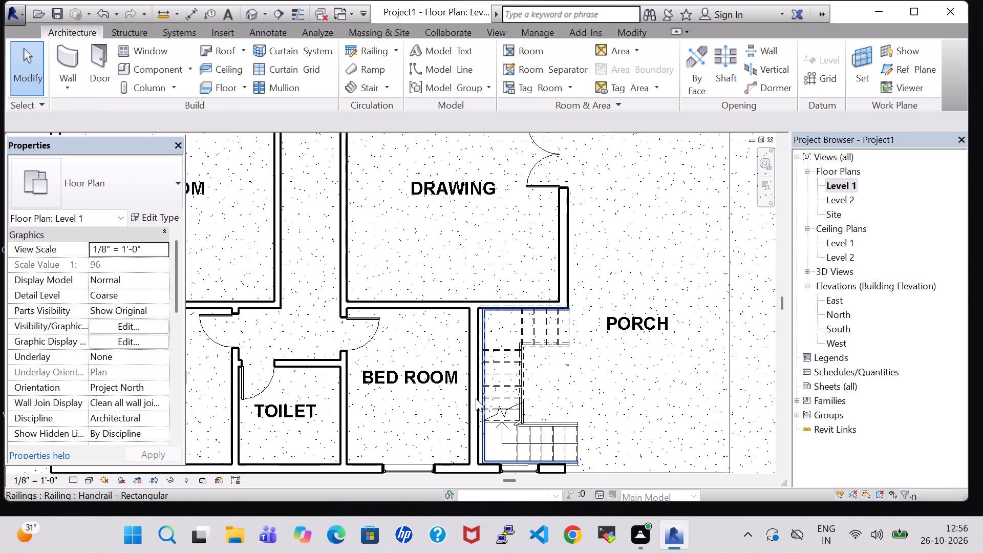
pyautogui.click(480, 399)
pyautogui.press('Left')
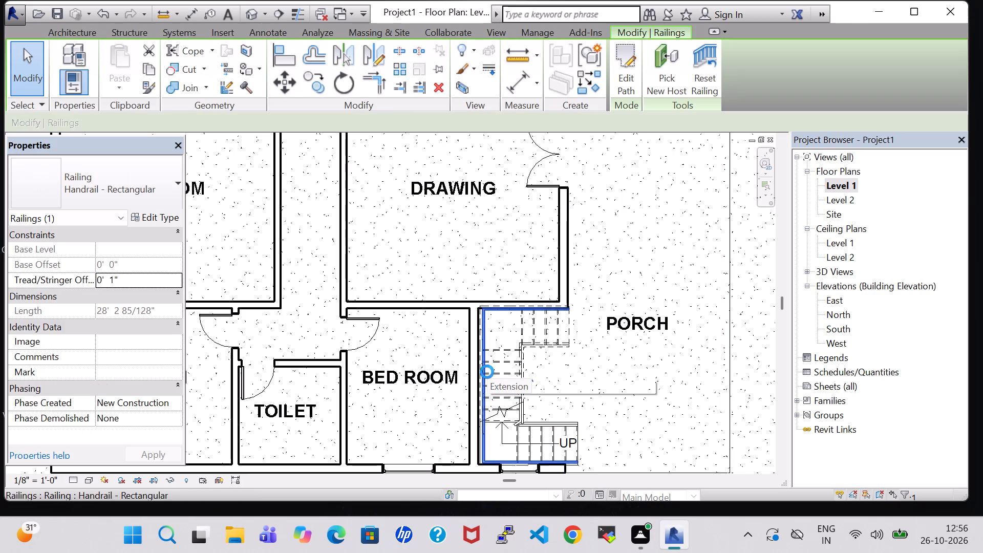
pyautogui.press('Left')
pyautogui.press('Right')
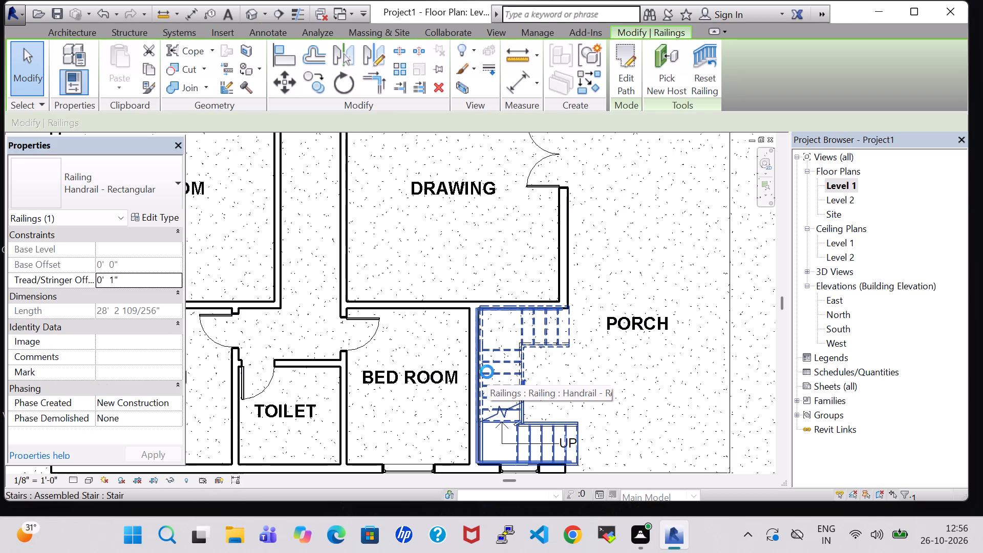
pyautogui.click(594, 405)
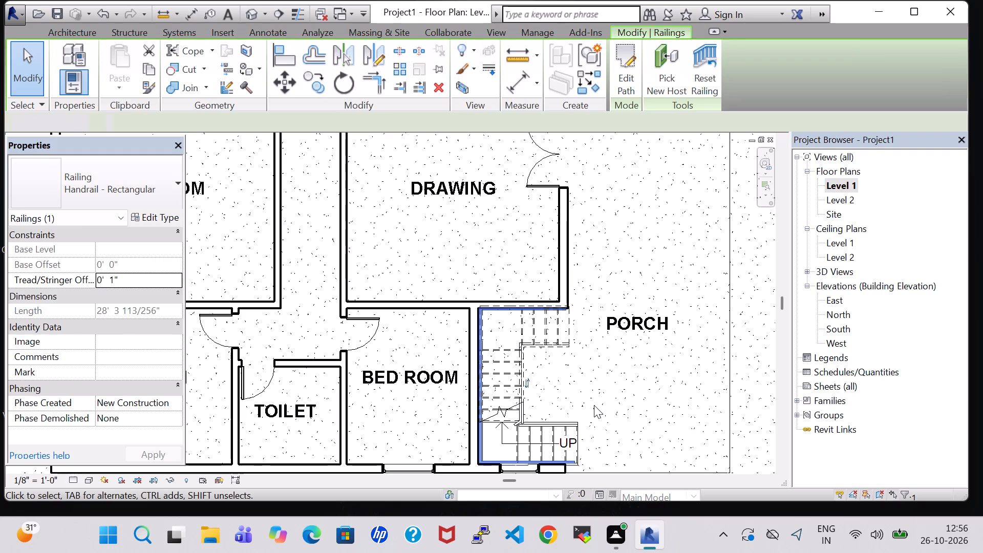
# Reopen the stair, shorten the lowest run by one tread at its east end, and finish the stair.
pyautogui.doubleClick(566, 323)
pyautogui.click(568, 324)
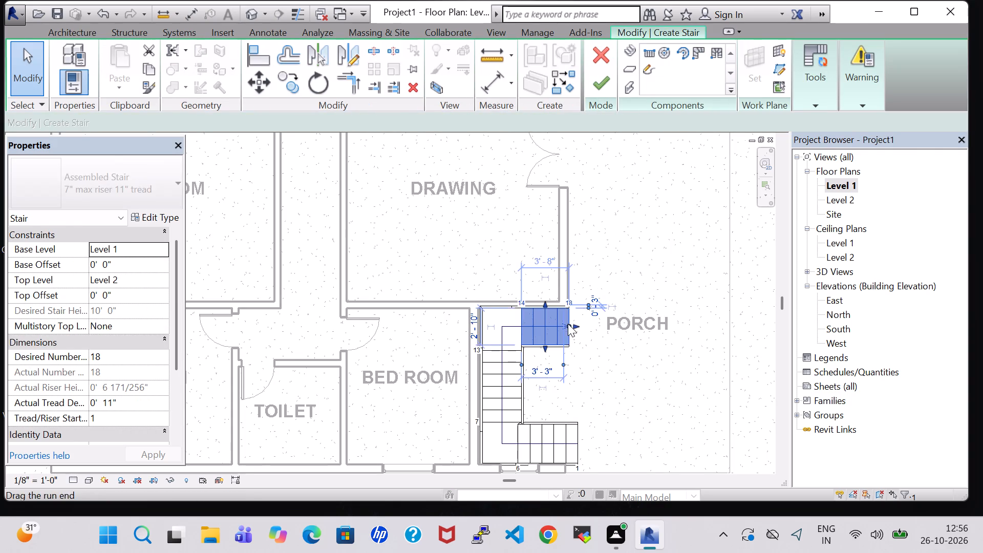
pyautogui.doubleClick(576, 451)
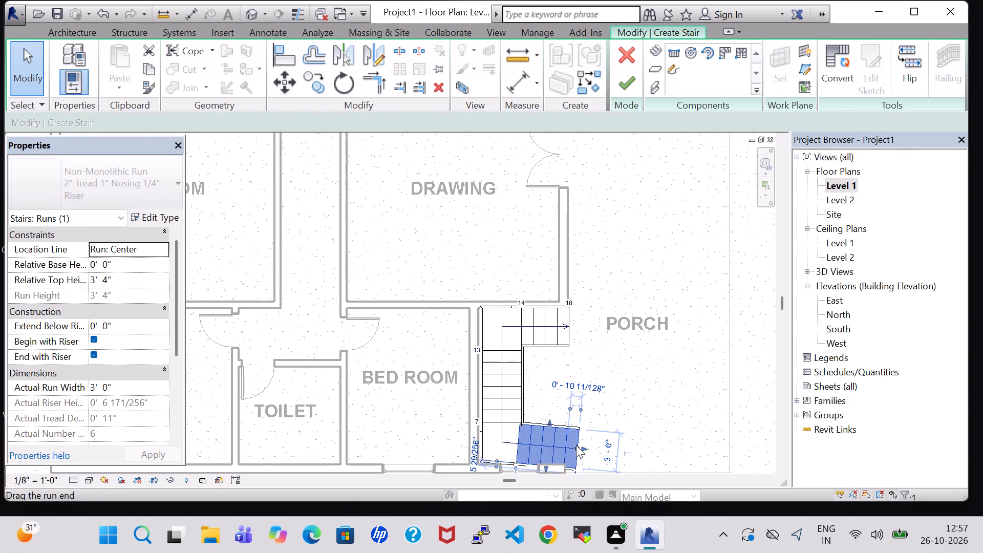
pyautogui.hotkey('ctrl', 'z')
pyautogui.doubleClick(575, 440)
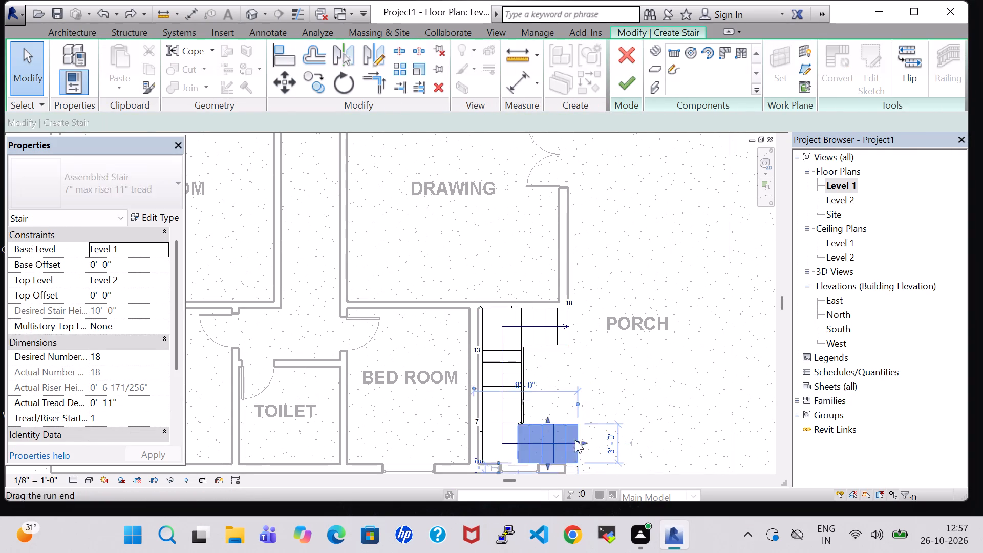
pyautogui.moveTo(576, 441); pyautogui.dragTo(569, 441)
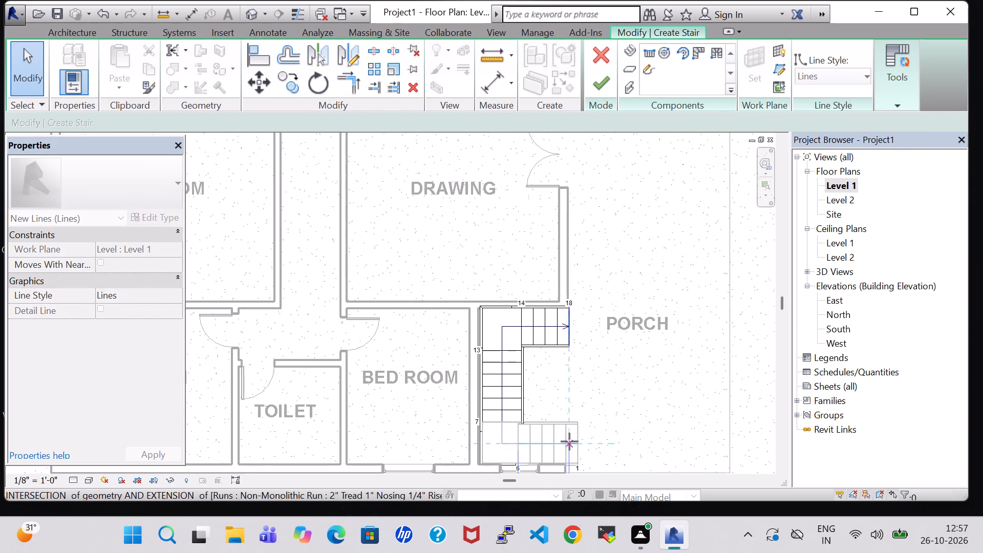
pyautogui.moveTo(569, 441); pyautogui.dragTo(566, 441)
pyautogui.click(606, 380)
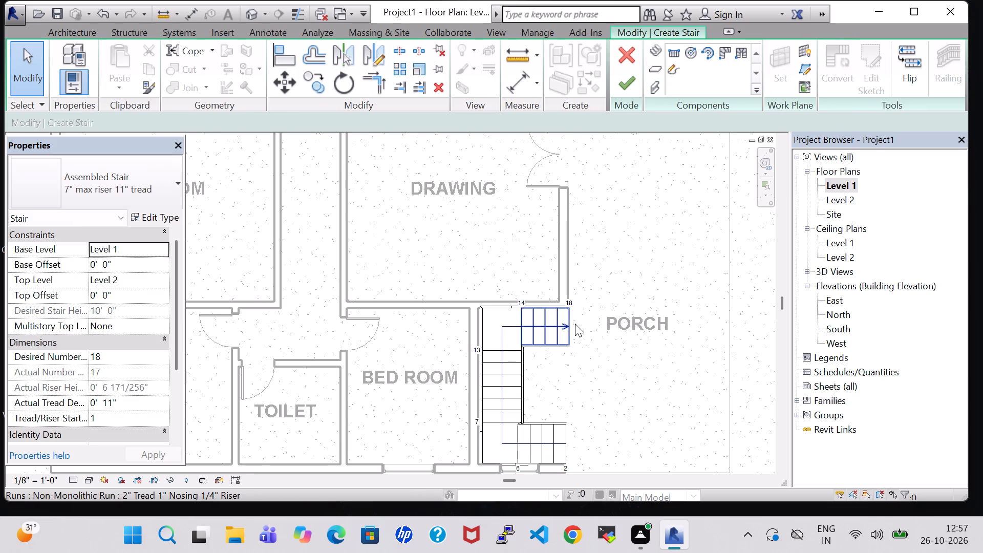
pyautogui.scroll(-2, 595, 344)
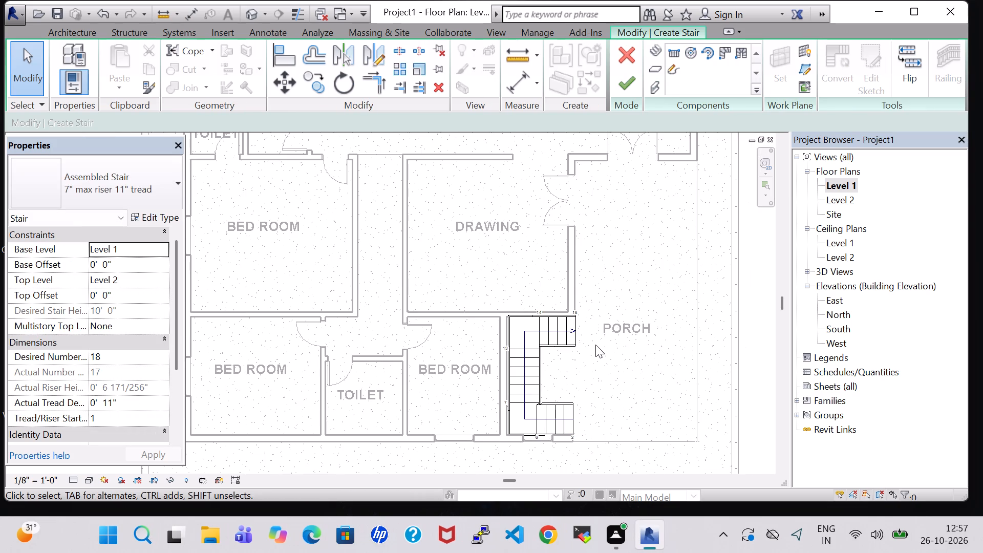
pyautogui.click(624, 92)
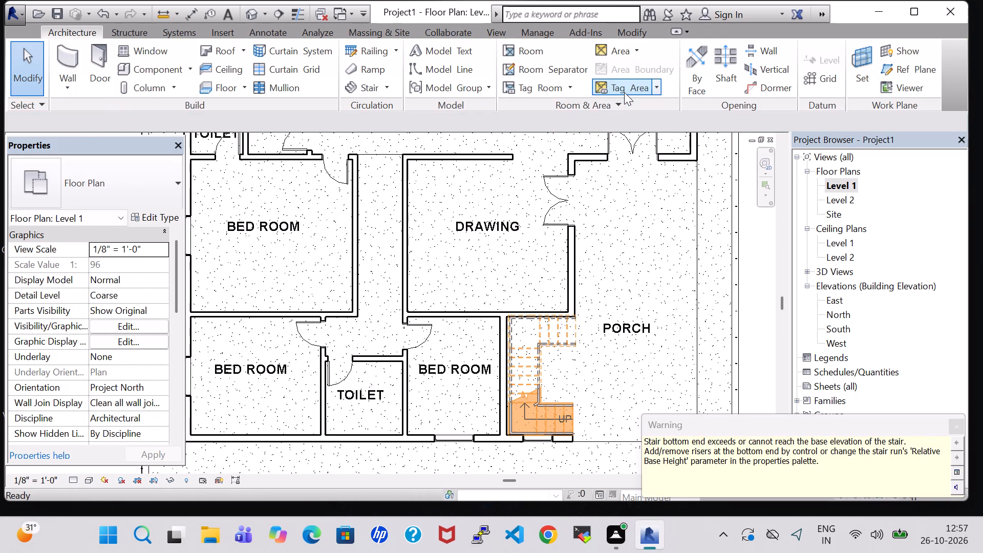
pyautogui.click(957, 421)
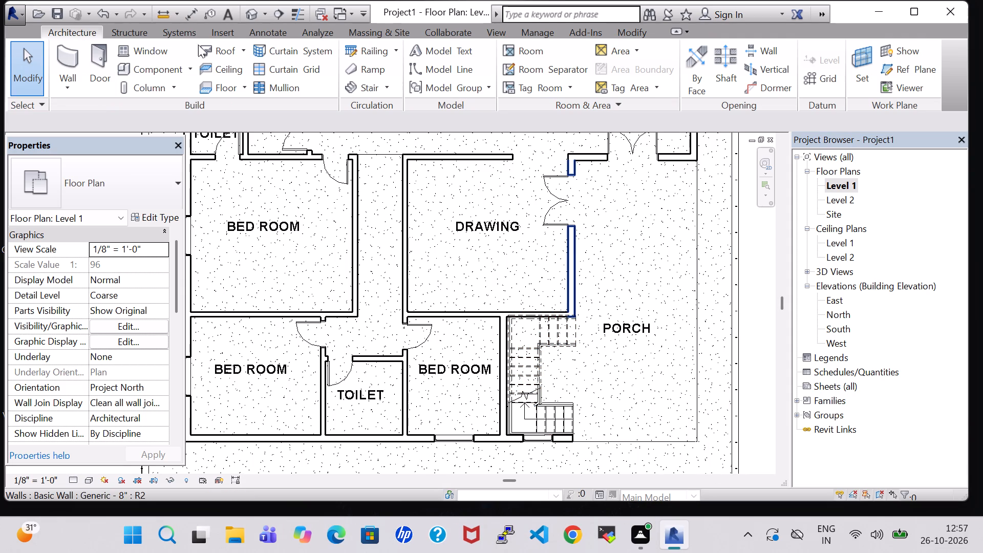
# Examine the porch stair and its railings from several sides in the 3D view.
pyautogui.click(252, 16)
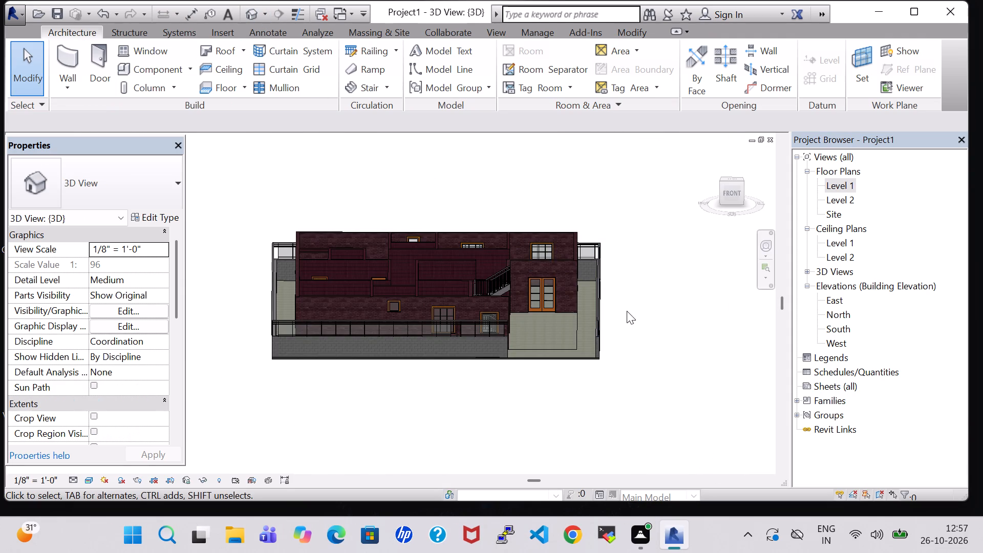
pyautogui.keyDown('shift'); pyautogui.moveTo(629, 279); pyautogui.dragTo(578, 352, button='middle'); pyautogui.keyUp('shift')
pyautogui.keyDown('shift'); pyautogui.moveTo(578, 352); pyautogui.dragTo(584, 352, button='middle'); pyautogui.keyUp('shift')
pyautogui.keyDown('shift'); pyautogui.moveTo(605, 372); pyautogui.dragTo(490, 428, button='middle'); pyautogui.keyUp('shift')
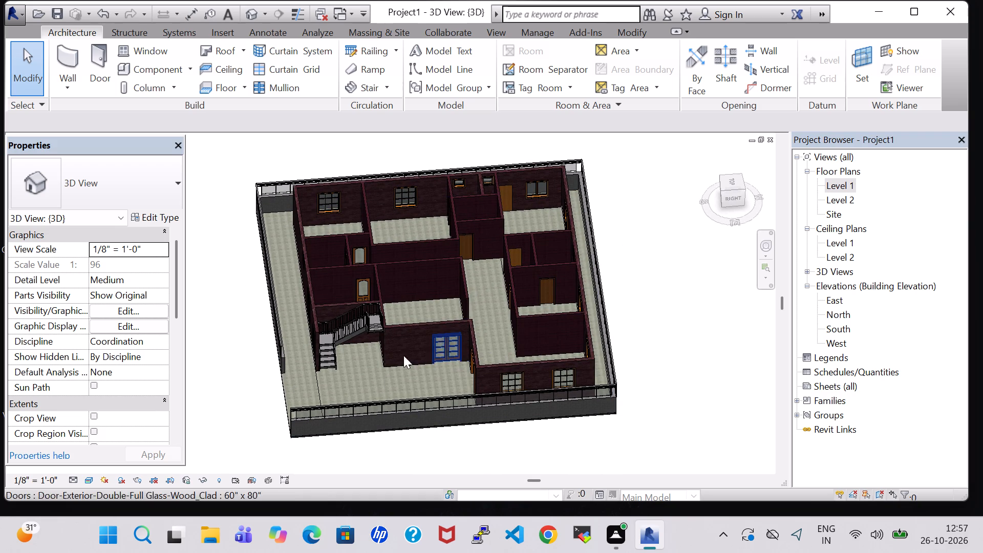
pyautogui.keyDown('shift'); pyautogui.moveTo(389, 440); pyautogui.dragTo(556, 398, button='middle'); pyautogui.keyUp('shift')
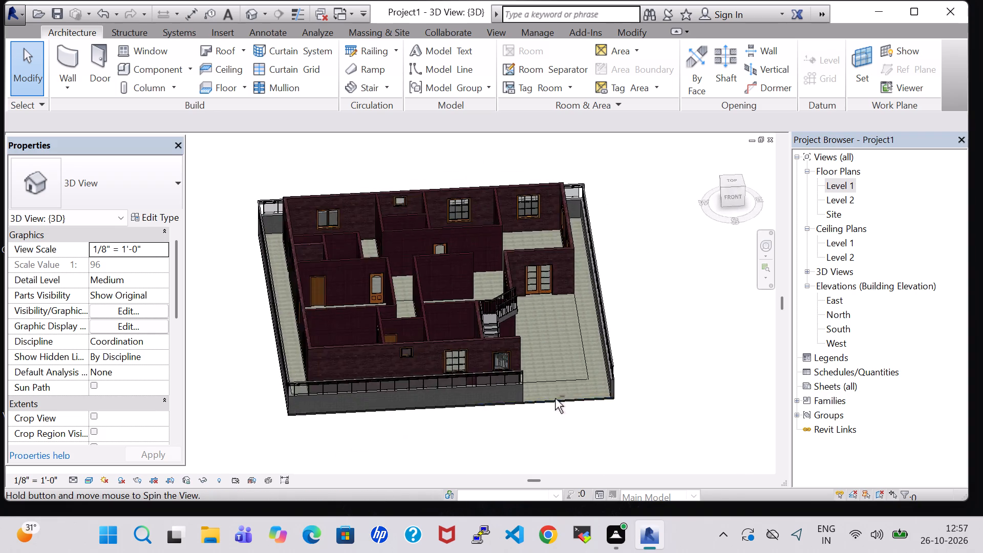
pyautogui.keyDown('shift'); pyautogui.moveTo(553, 398); pyautogui.dragTo(543, 401, button='middle'); pyautogui.keyUp('shift')
# On the Level 1 plan, start a Generic - 12" footprint roof based on Level 2, without slope, and draw its north boundary along the outer wall.
pyautogui.doubleClick(848, 184)
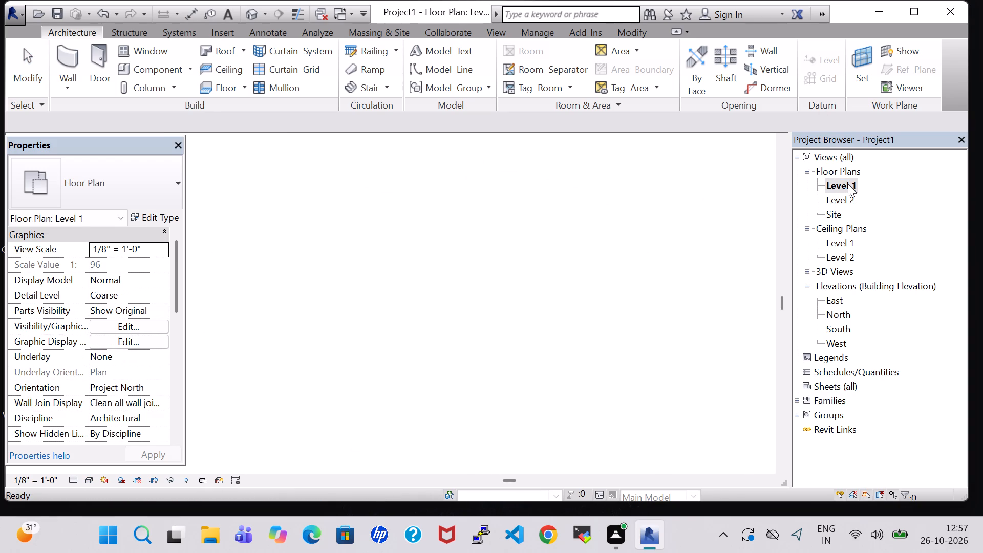
pyautogui.scroll(-4, 648, 240)
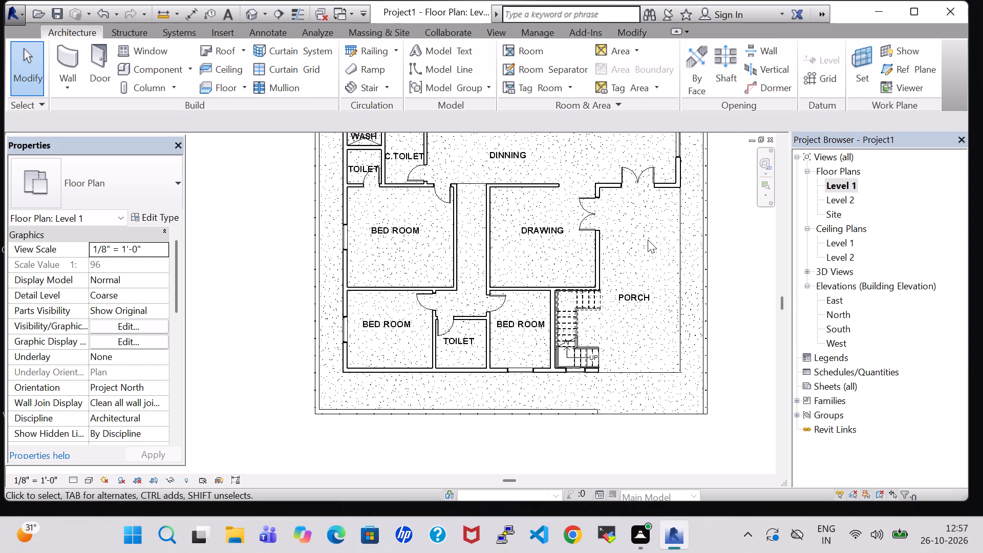
pyautogui.moveTo(648, 239); pyautogui.dragTo(621, 265, button='middle')
pyautogui.scroll(-1, 467, 195)
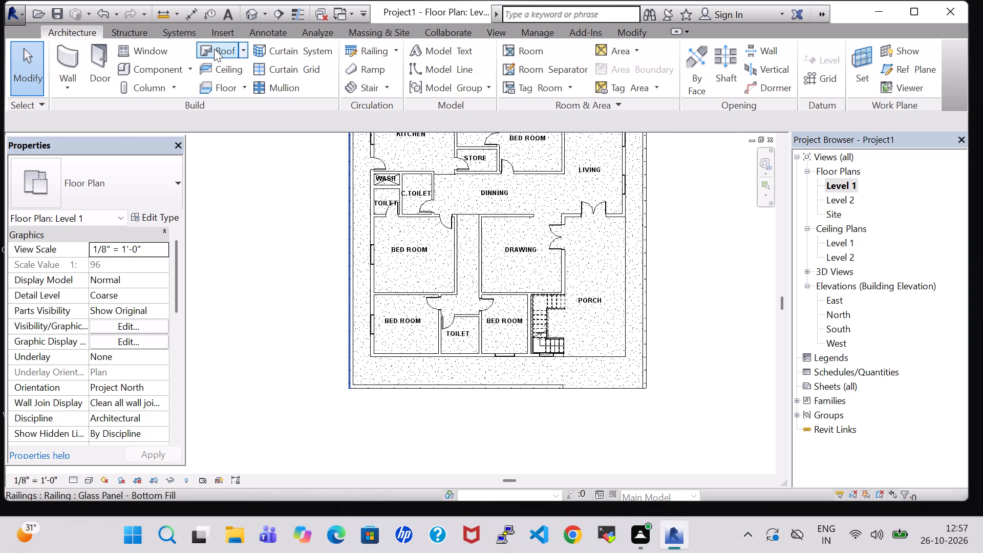
pyautogui.click(214, 49)
pyautogui.click(484, 288)
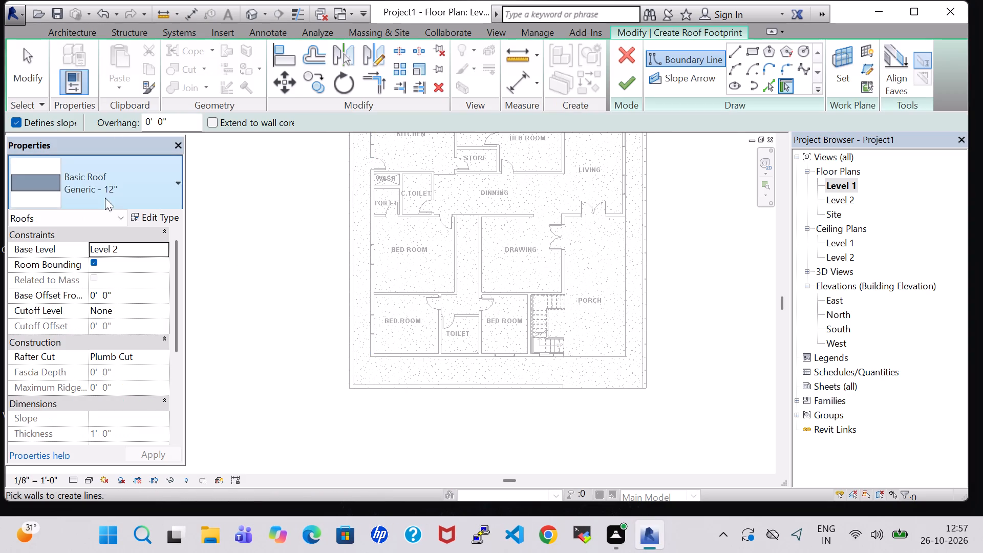
pyautogui.click(15, 120)
pyautogui.moveTo(345, 160); pyautogui.dragTo(257, 285, button='middle')
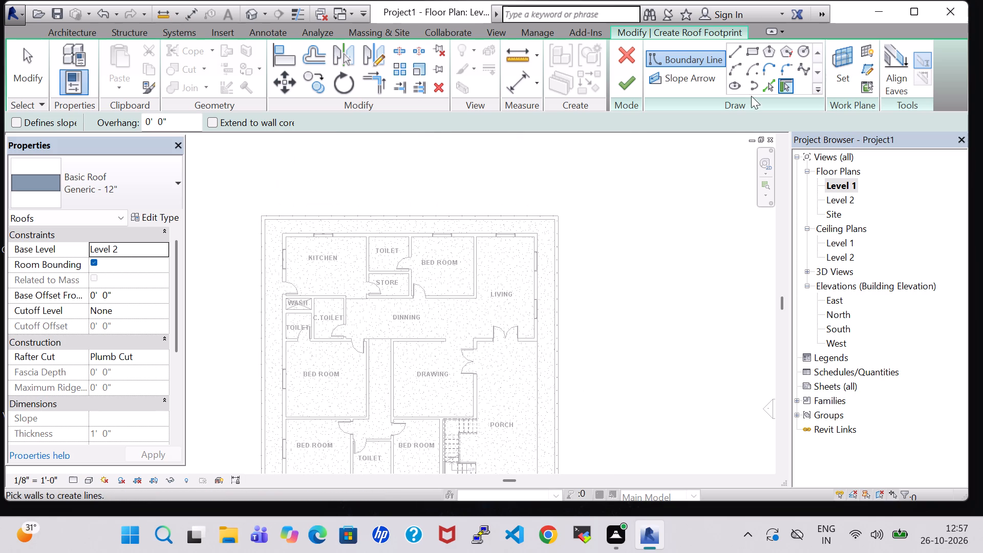
pyautogui.click(734, 50)
pyautogui.scroll(3, 272, 206)
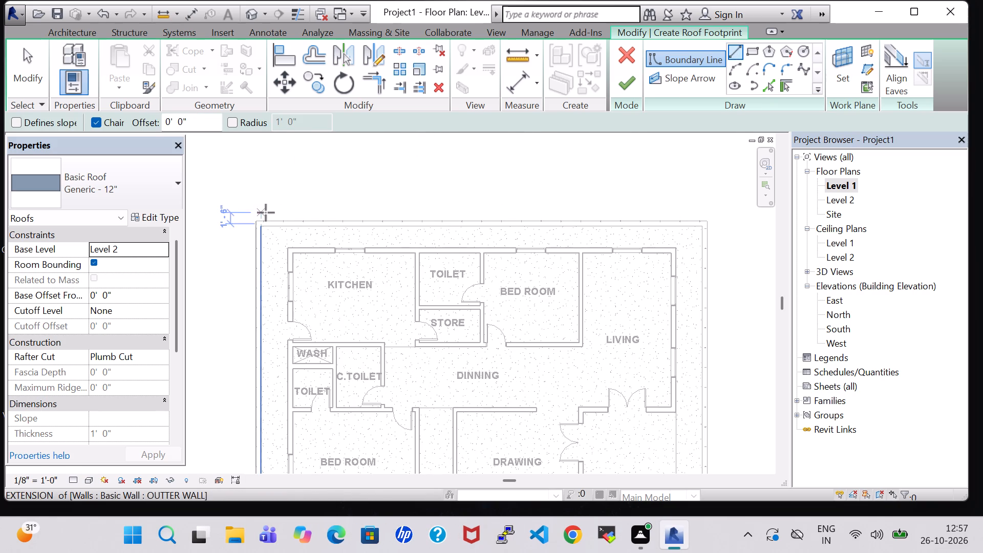
pyautogui.click(254, 219)
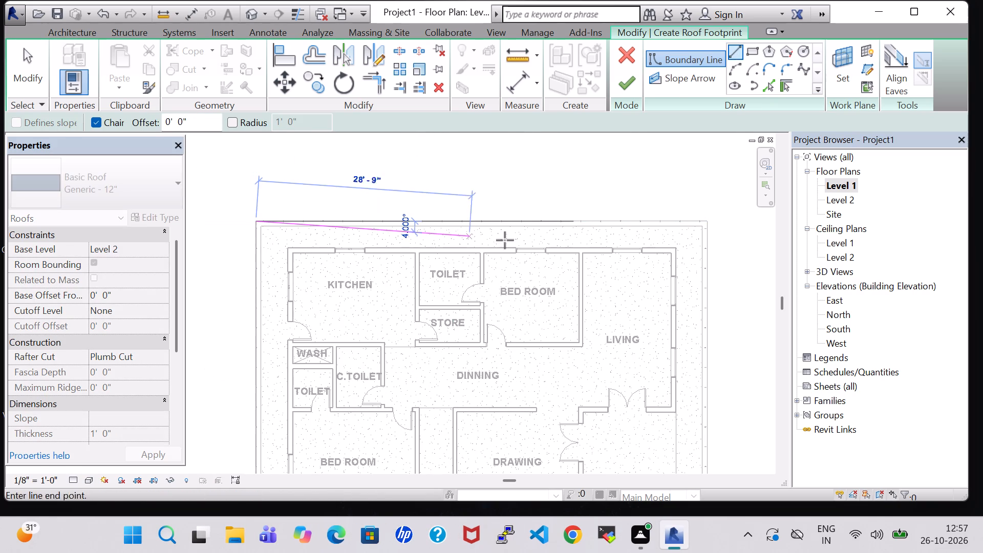
pyautogui.click(706, 222)
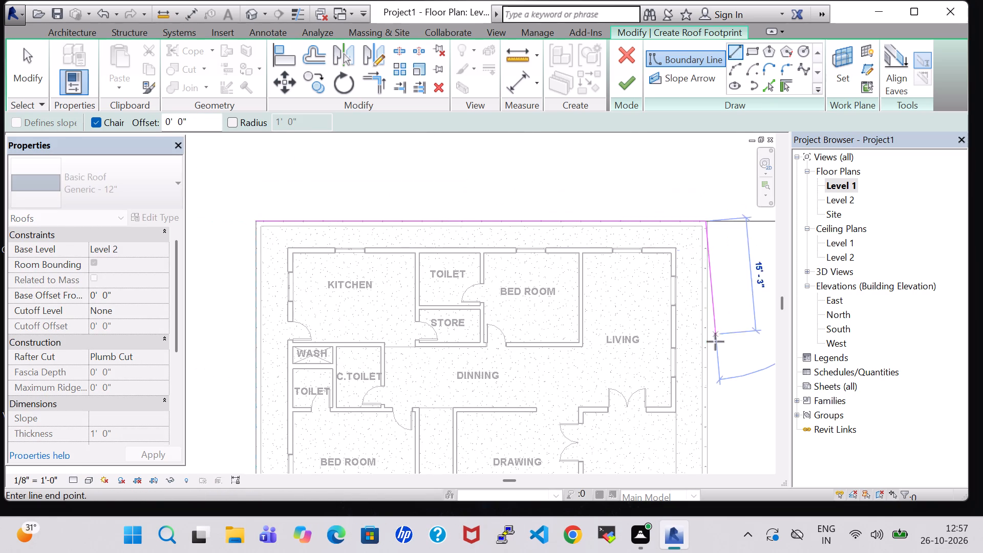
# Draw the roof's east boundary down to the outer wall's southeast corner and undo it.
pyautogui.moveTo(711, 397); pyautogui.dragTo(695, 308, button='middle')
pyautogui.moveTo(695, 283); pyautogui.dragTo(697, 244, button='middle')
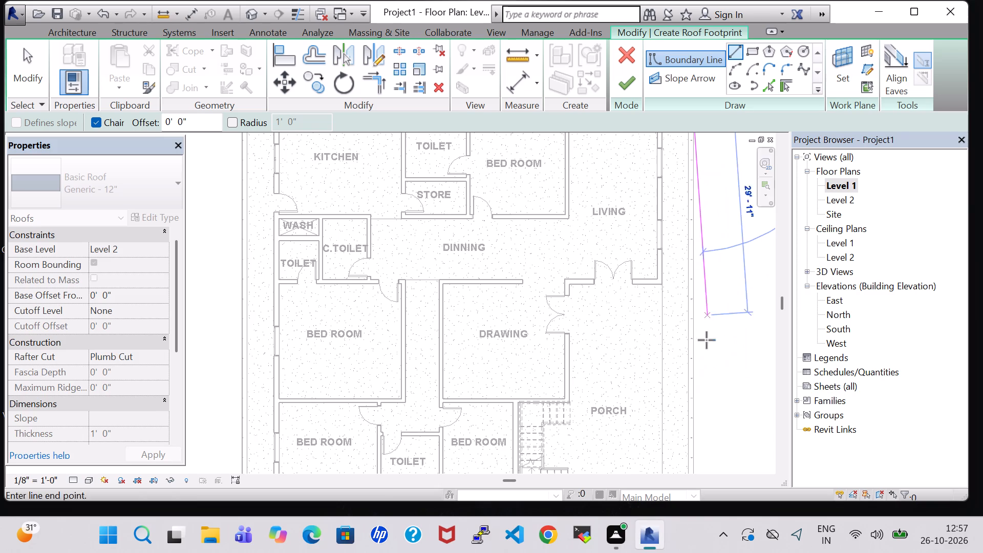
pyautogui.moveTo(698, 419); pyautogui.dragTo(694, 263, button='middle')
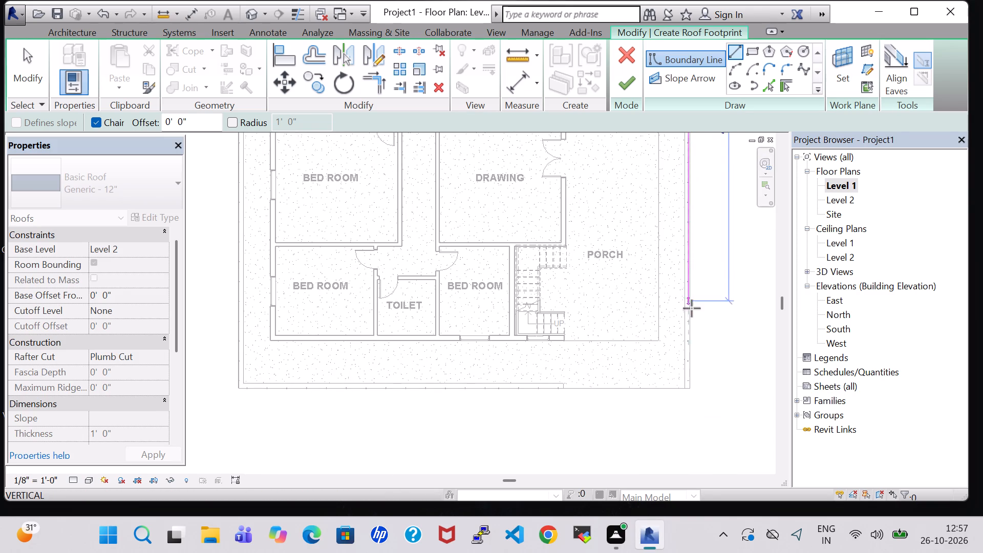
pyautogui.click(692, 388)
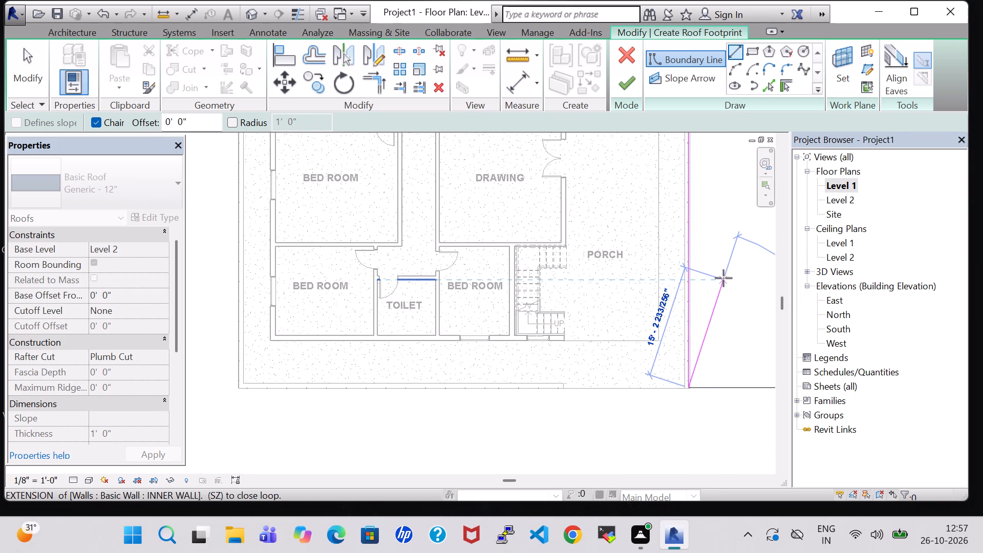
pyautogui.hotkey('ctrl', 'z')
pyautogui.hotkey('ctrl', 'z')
# Extend the roof's north boundary with a segment about 2 1/4" long to the exact northeast corner of the outer wall.
pyautogui.scroll(4, 718, 236)
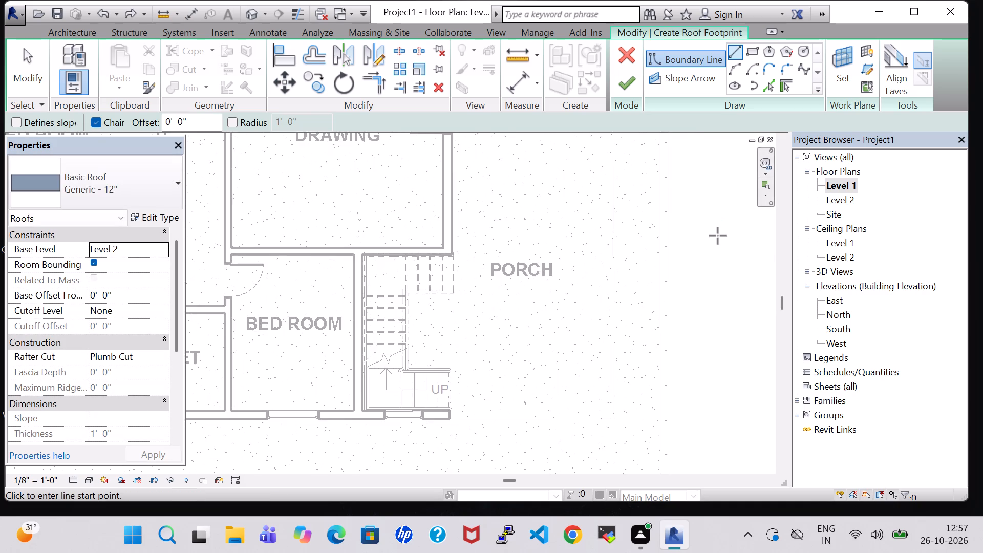
pyautogui.moveTo(718, 246); pyautogui.dragTo(712, 311, button='middle')
pyautogui.scroll(-7, 717, 301)
pyautogui.middleClick(707, 227)
pyautogui.moveTo(707, 227); pyautogui.dragTo(705, 372, button='middle')
pyautogui.scroll(1, 705, 371)
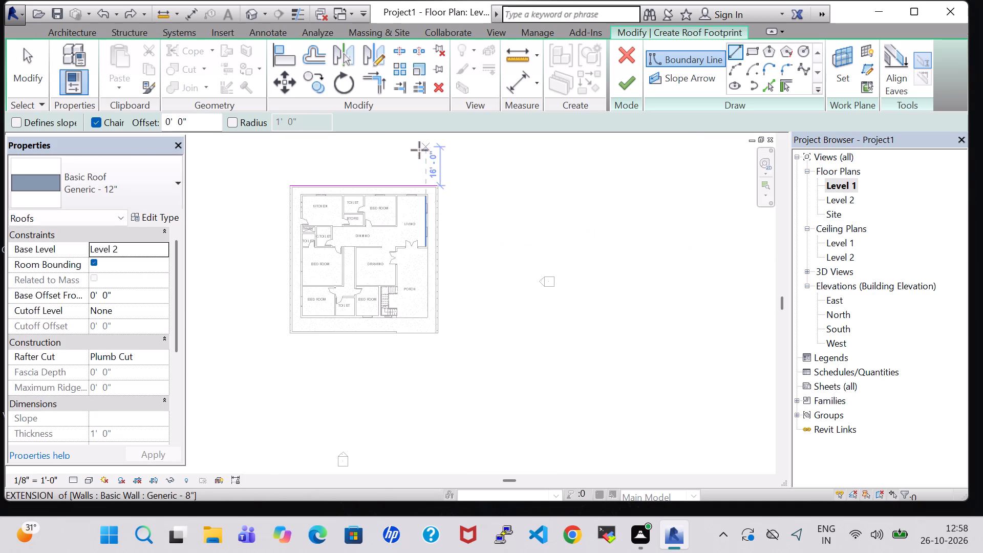
pyautogui.scroll(11, 451, 214)
pyautogui.moveTo(449, 211); pyautogui.dragTo(570, 473, button='middle')
pyautogui.scroll(6, 567, 418)
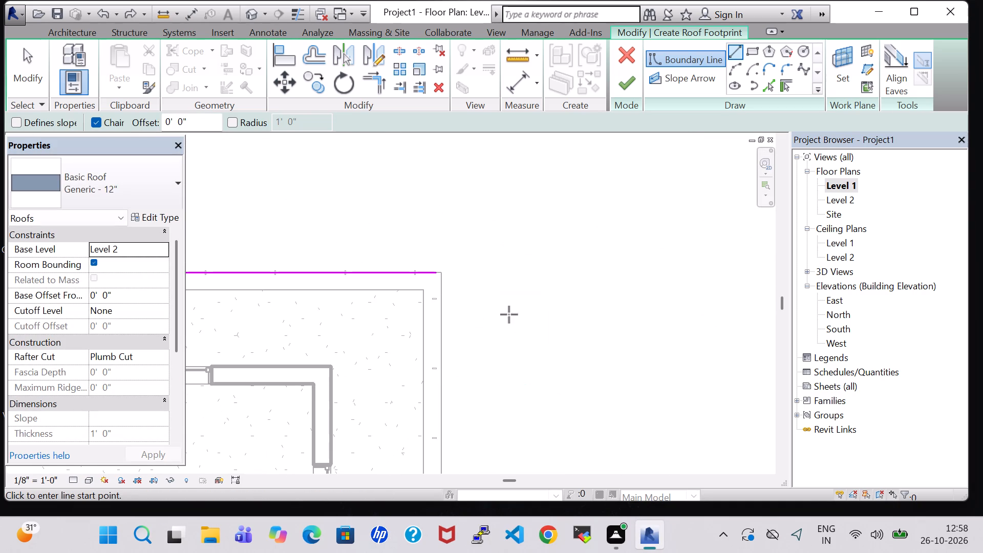
pyautogui.click(437, 273)
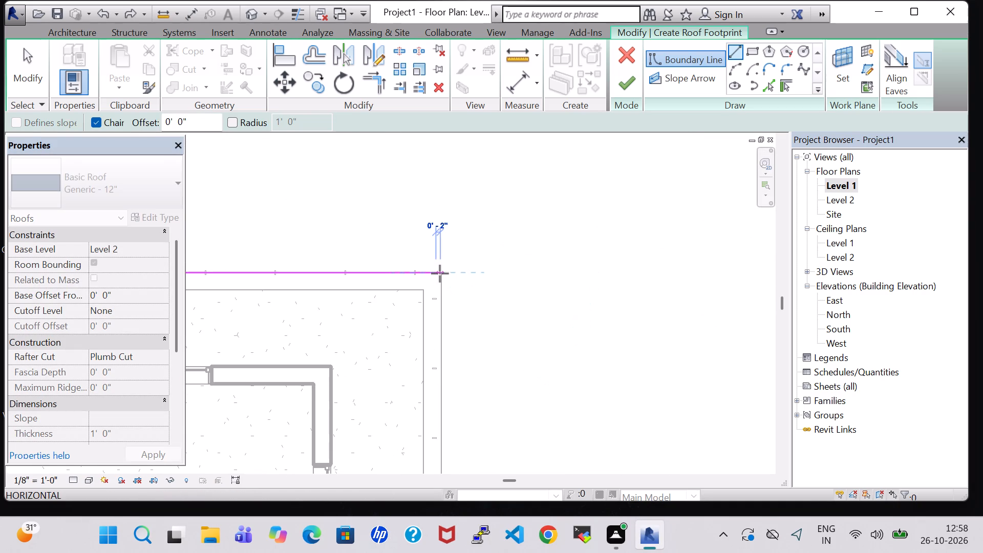
pyautogui.scroll(5, 447, 275)
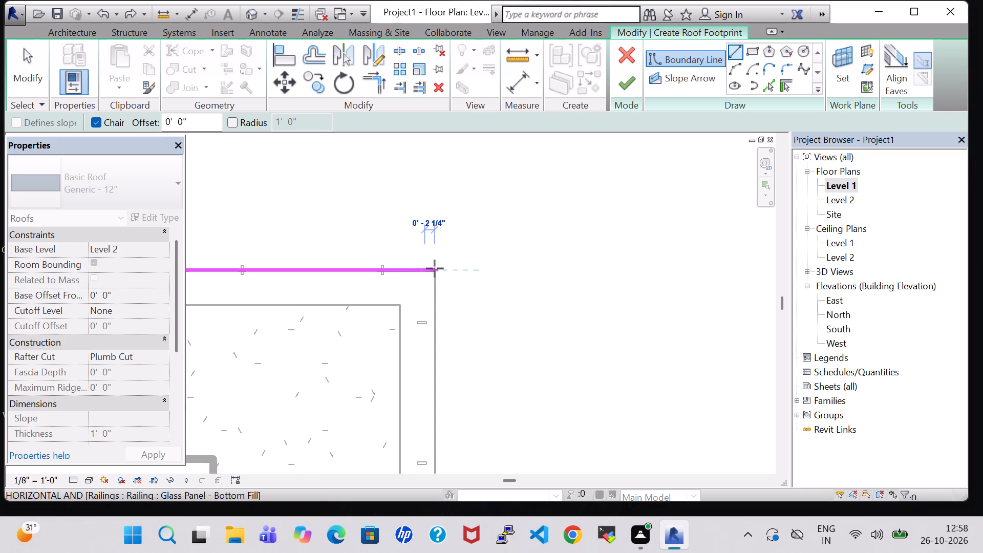
pyautogui.click(436, 270)
pyautogui.scroll(-4, 440, 413)
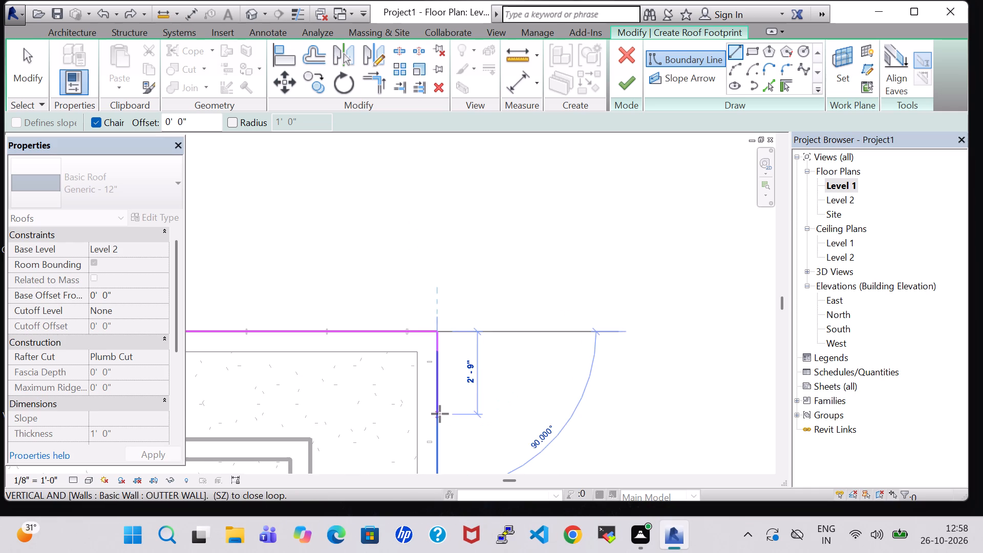
# Draw the roof's east boundary down to the outer wall's southeast corner and its south boundary across to the southwest corner.
pyautogui.moveTo(440, 414); pyautogui.dragTo(465, 322, button='middle')
pyautogui.scroll(-4, 475, 306)
pyautogui.moveTo(472, 436); pyautogui.dragTo(488, 279, button='middle')
pyautogui.scroll(-2, 497, 229)
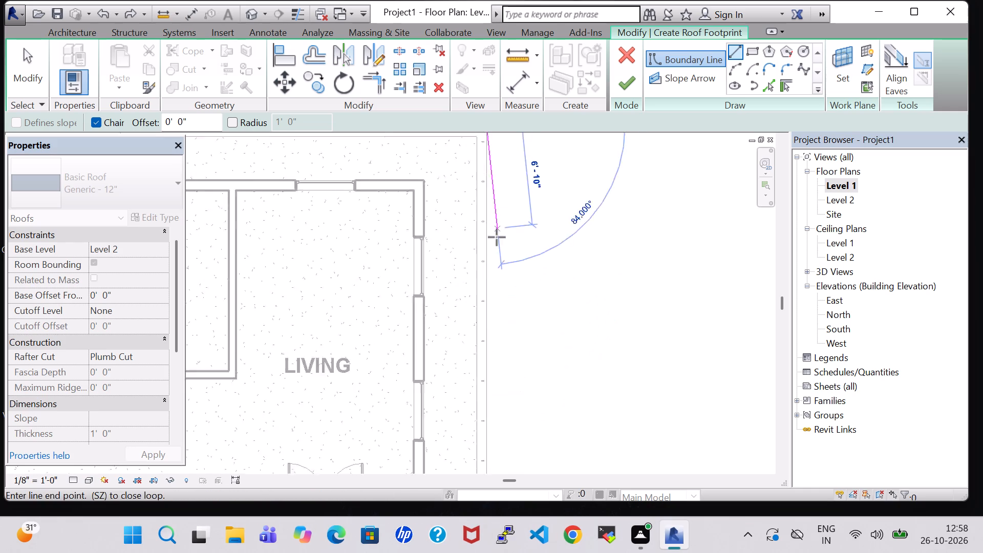
pyautogui.scroll(-2, 497, 237)
pyautogui.moveTo(493, 427); pyautogui.dragTo(534, 295, button='middle')
pyautogui.scroll(-6, 534, 295)
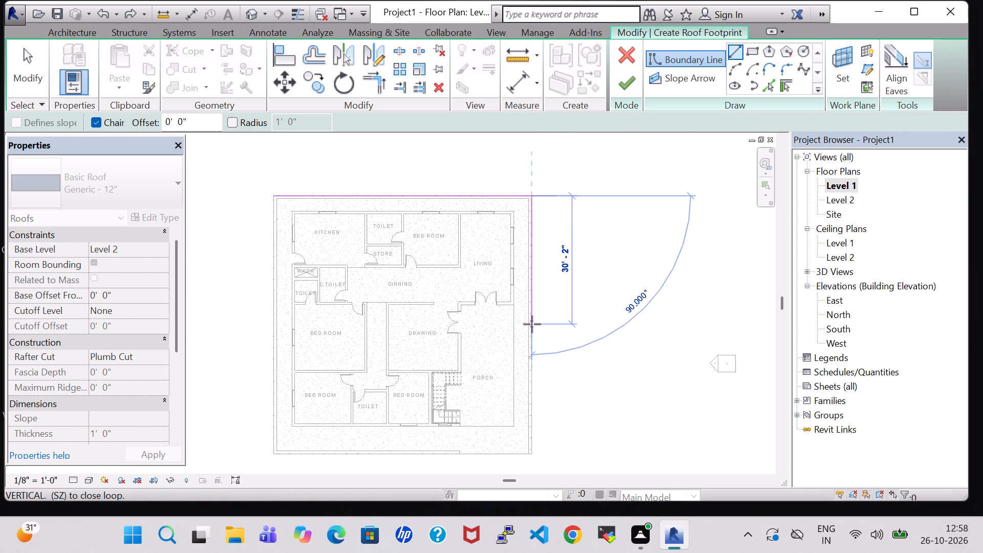
pyautogui.scroll(5, 528, 448)
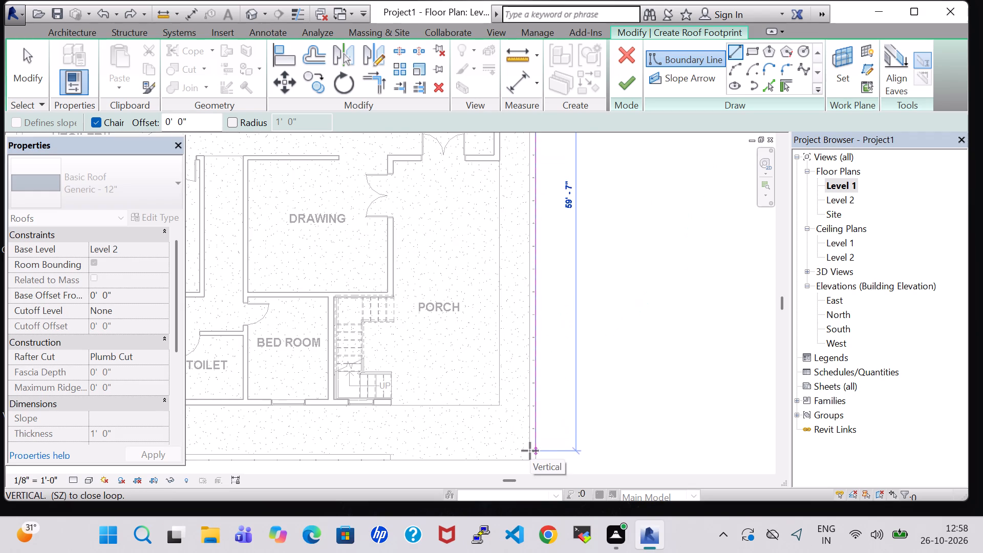
pyautogui.click(536, 461)
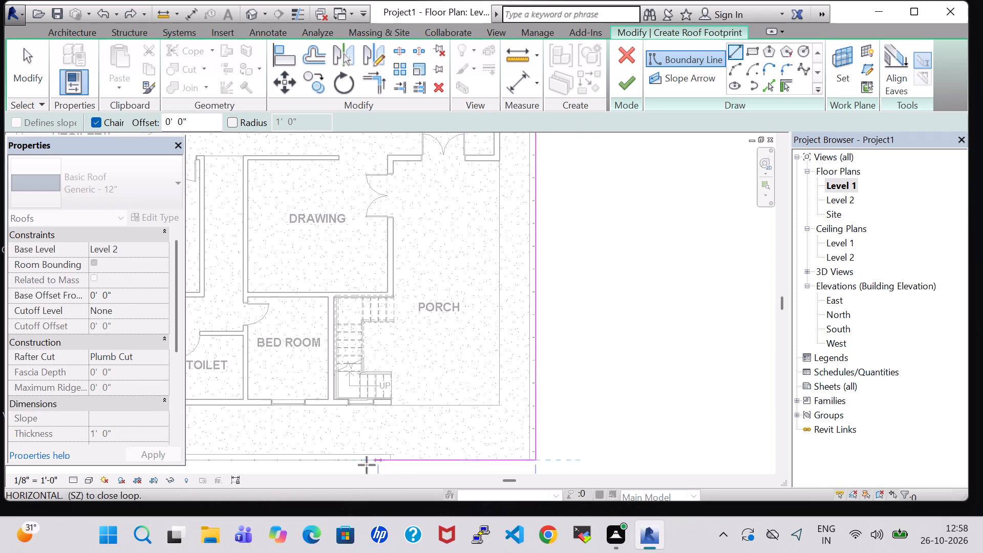
pyautogui.moveTo(361, 463); pyautogui.dragTo(636, 456, button='middle')
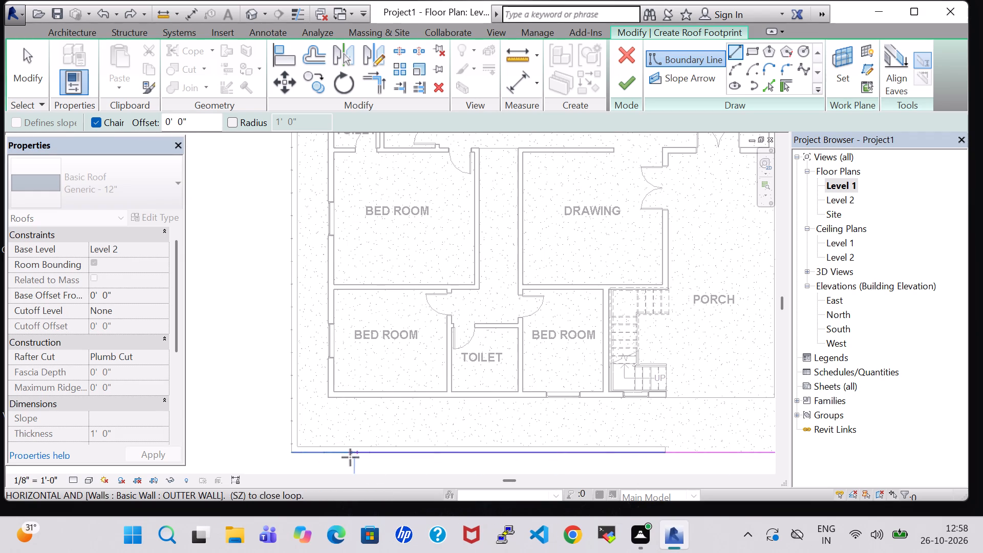
pyautogui.click(294, 452)
# Draw the roof's west boundary up to the northwest corner to close the loop, and finish the Level 2 footprint roof.
pyautogui.moveTo(289, 197); pyautogui.dragTo(289, 198, button='middle')
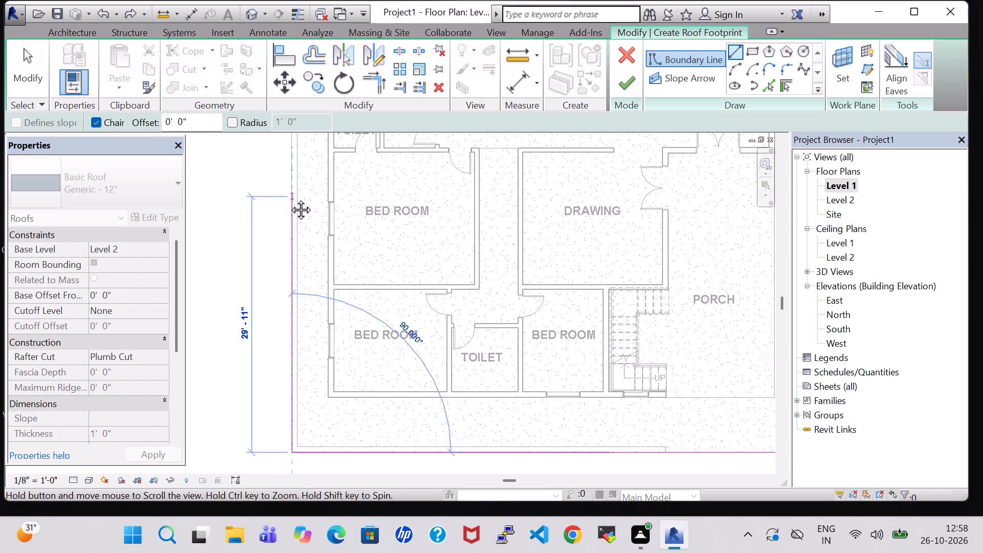
pyautogui.moveTo(289, 198); pyautogui.dragTo(339, 349, button='middle')
pyautogui.scroll(-2, 339, 349)
pyautogui.moveTo(347, 188); pyautogui.dragTo(347, 278, button='middle')
pyautogui.scroll(3, 347, 276)
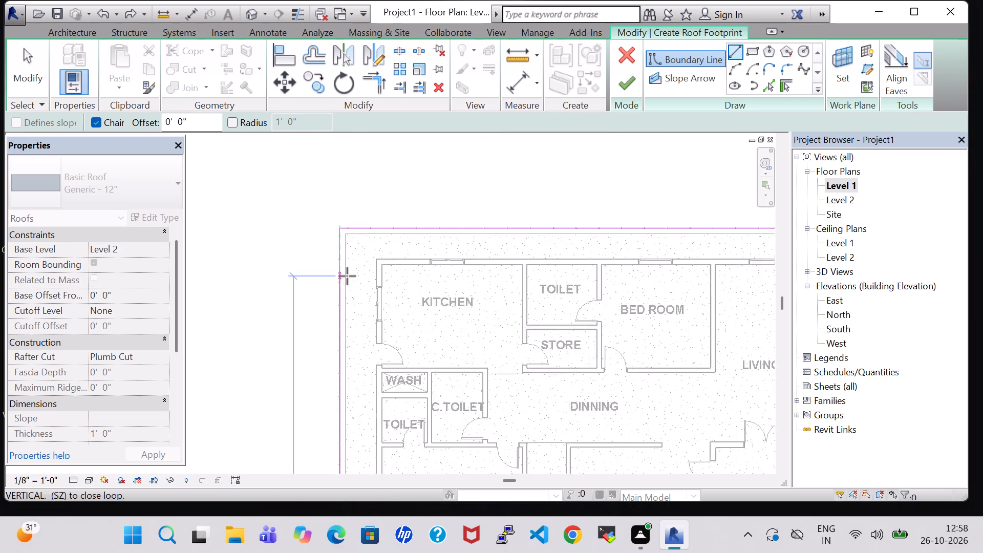
pyautogui.scroll(5, 347, 276)
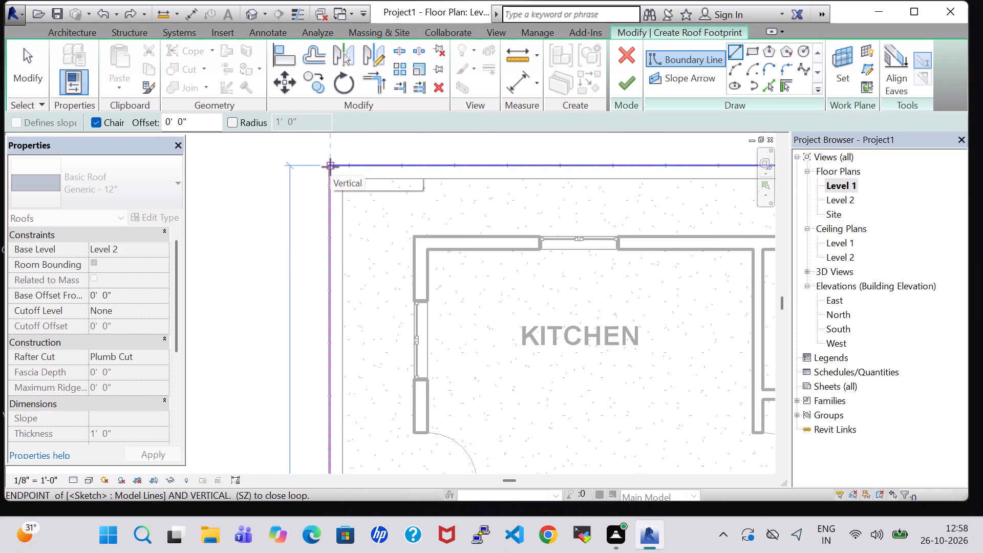
pyautogui.click(330, 167)
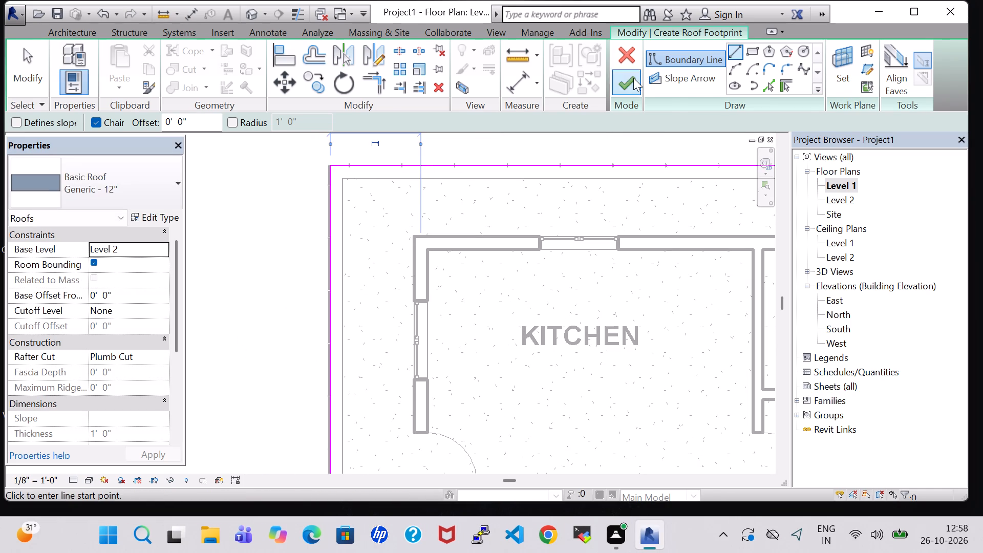
pyautogui.click(633, 78)
pyautogui.click(532, 273)
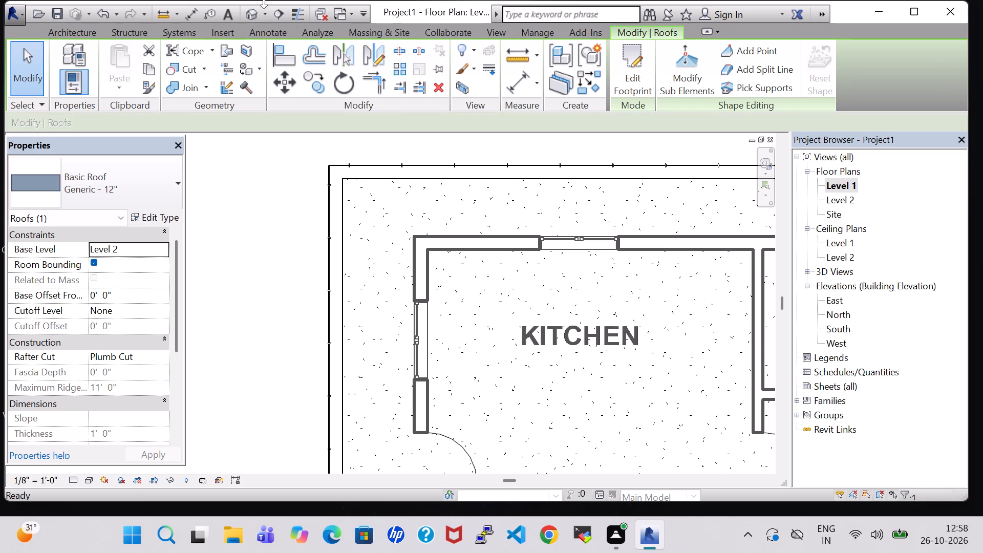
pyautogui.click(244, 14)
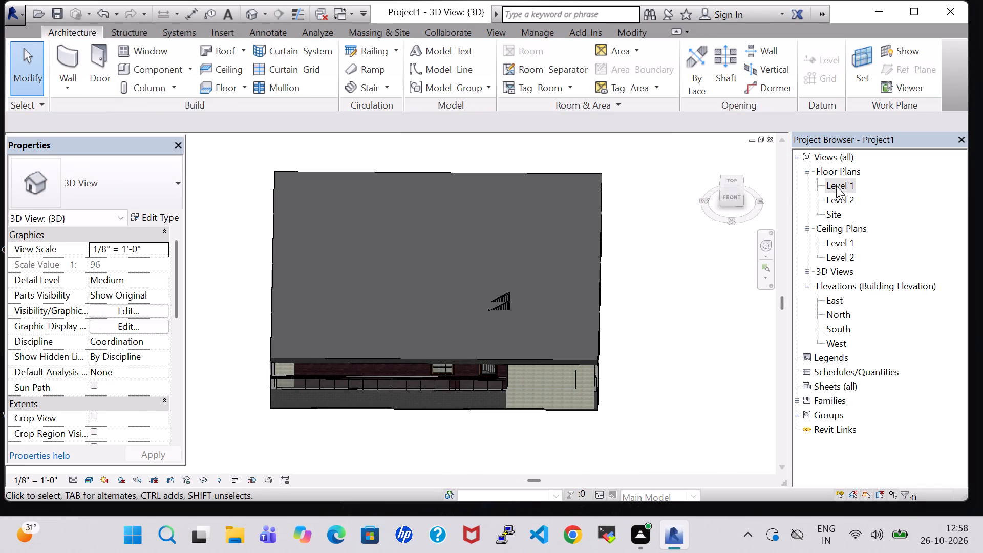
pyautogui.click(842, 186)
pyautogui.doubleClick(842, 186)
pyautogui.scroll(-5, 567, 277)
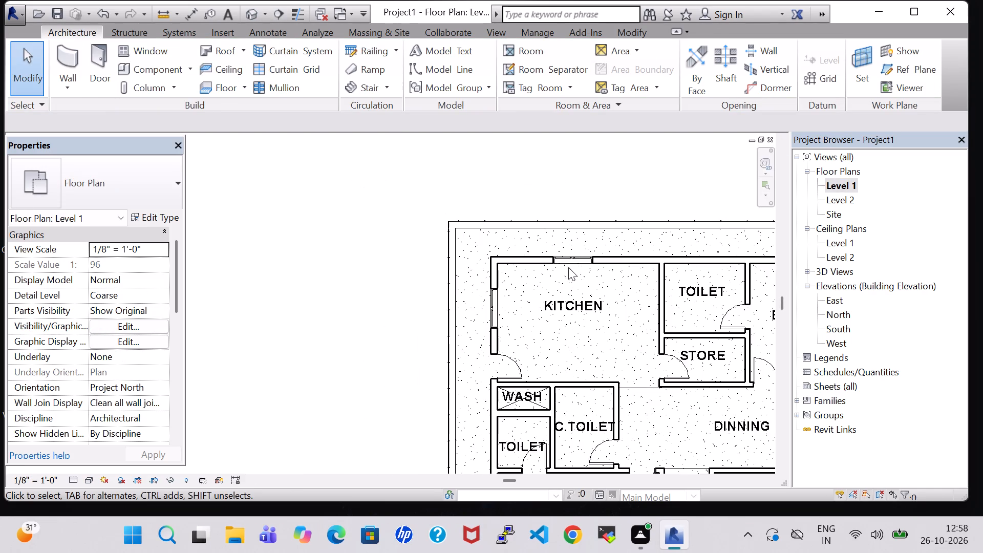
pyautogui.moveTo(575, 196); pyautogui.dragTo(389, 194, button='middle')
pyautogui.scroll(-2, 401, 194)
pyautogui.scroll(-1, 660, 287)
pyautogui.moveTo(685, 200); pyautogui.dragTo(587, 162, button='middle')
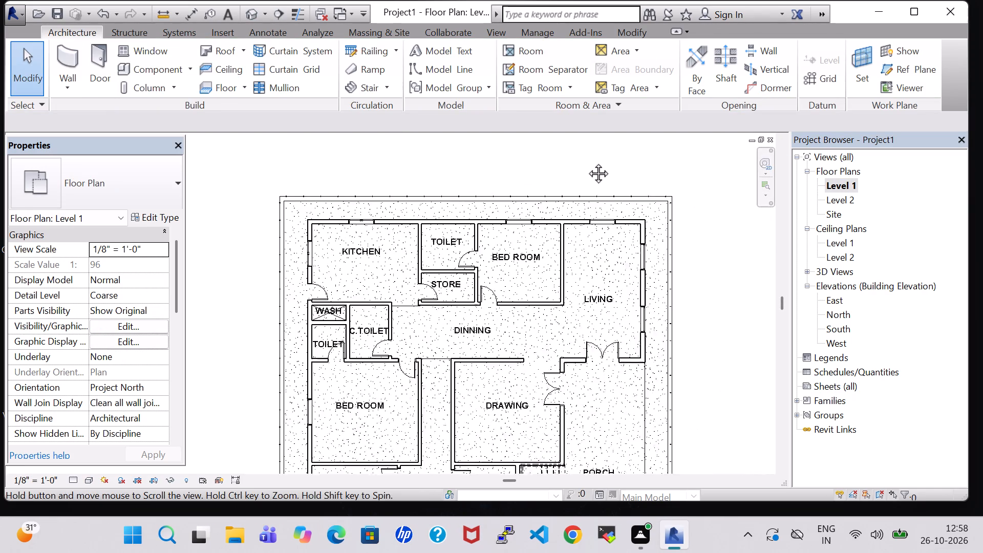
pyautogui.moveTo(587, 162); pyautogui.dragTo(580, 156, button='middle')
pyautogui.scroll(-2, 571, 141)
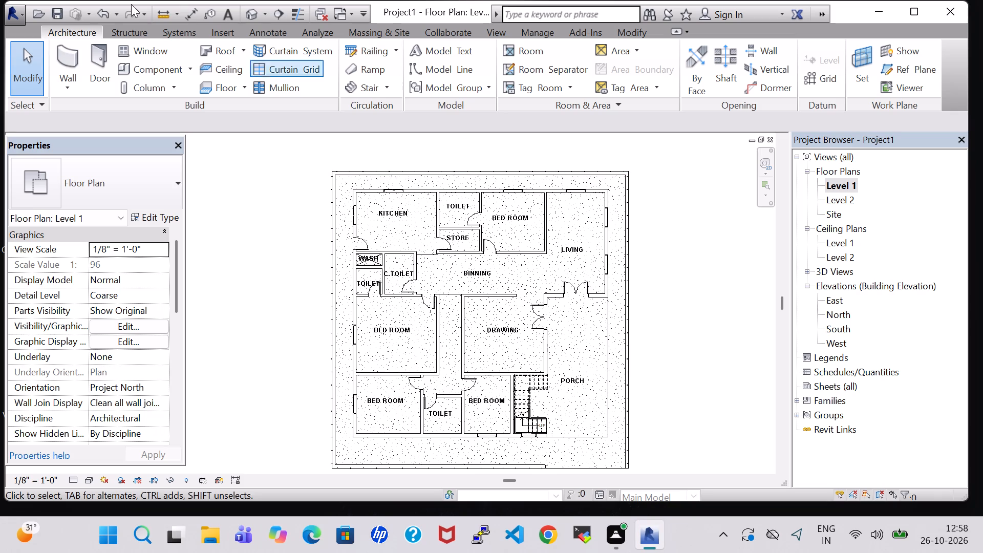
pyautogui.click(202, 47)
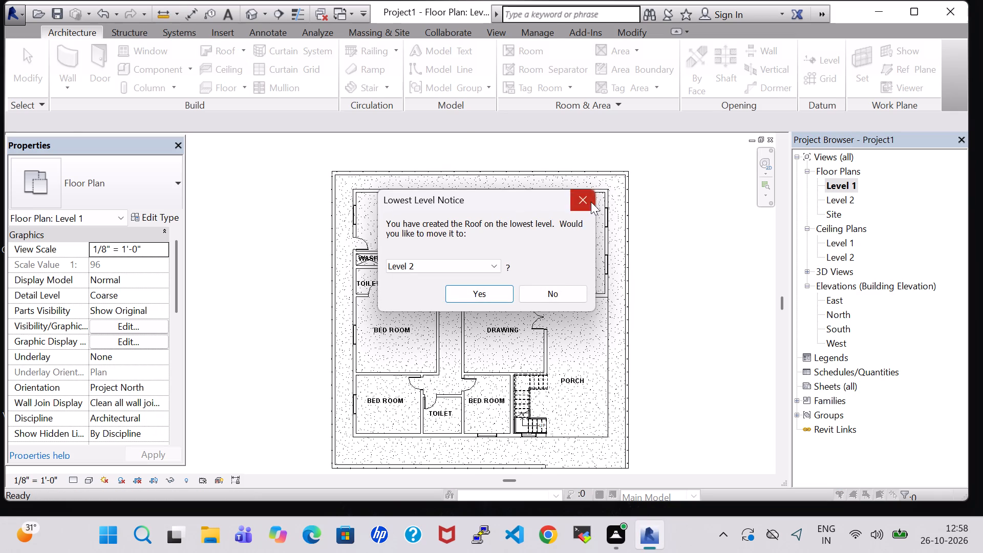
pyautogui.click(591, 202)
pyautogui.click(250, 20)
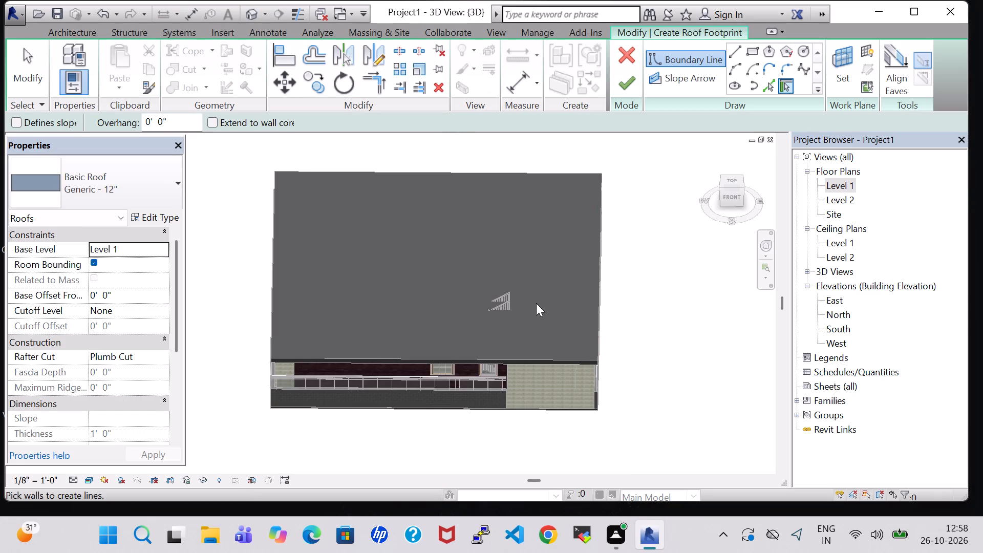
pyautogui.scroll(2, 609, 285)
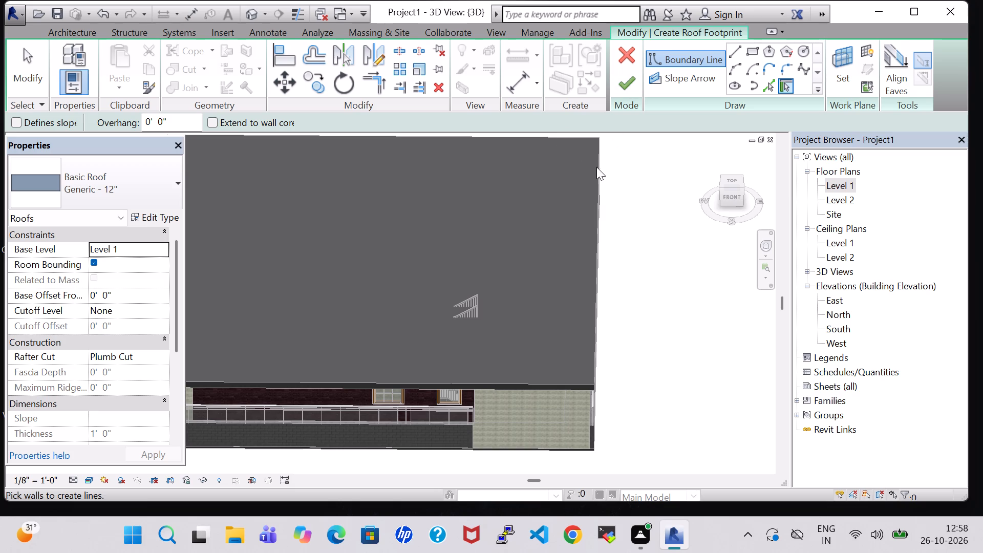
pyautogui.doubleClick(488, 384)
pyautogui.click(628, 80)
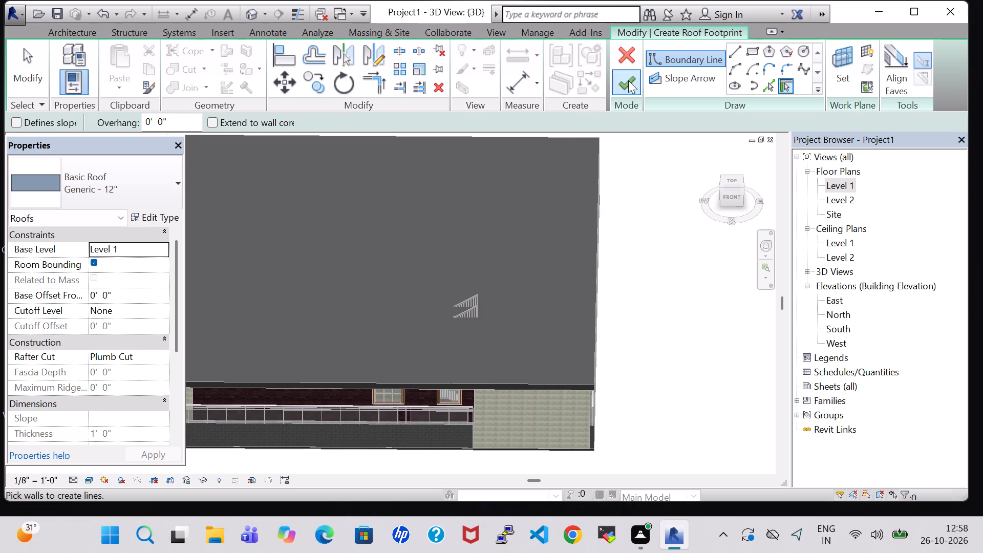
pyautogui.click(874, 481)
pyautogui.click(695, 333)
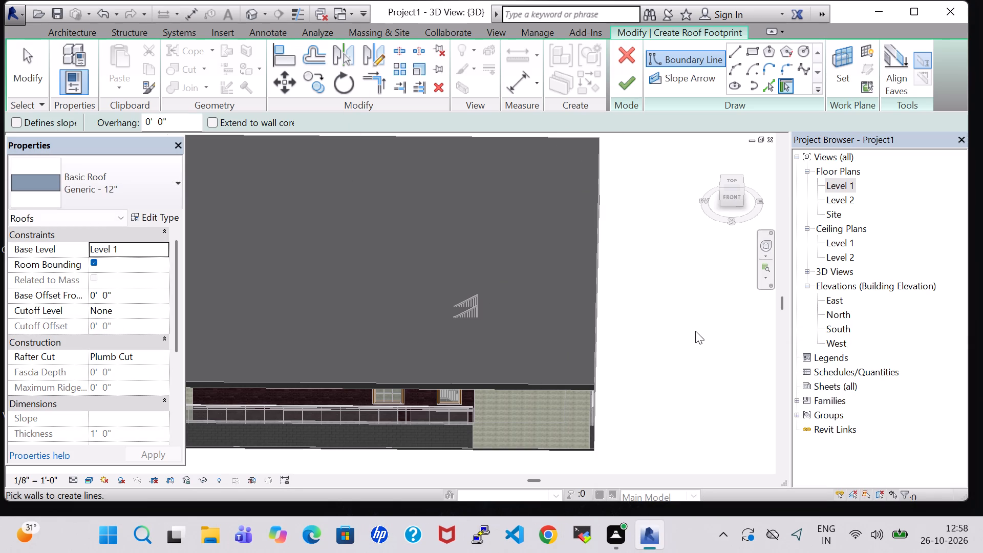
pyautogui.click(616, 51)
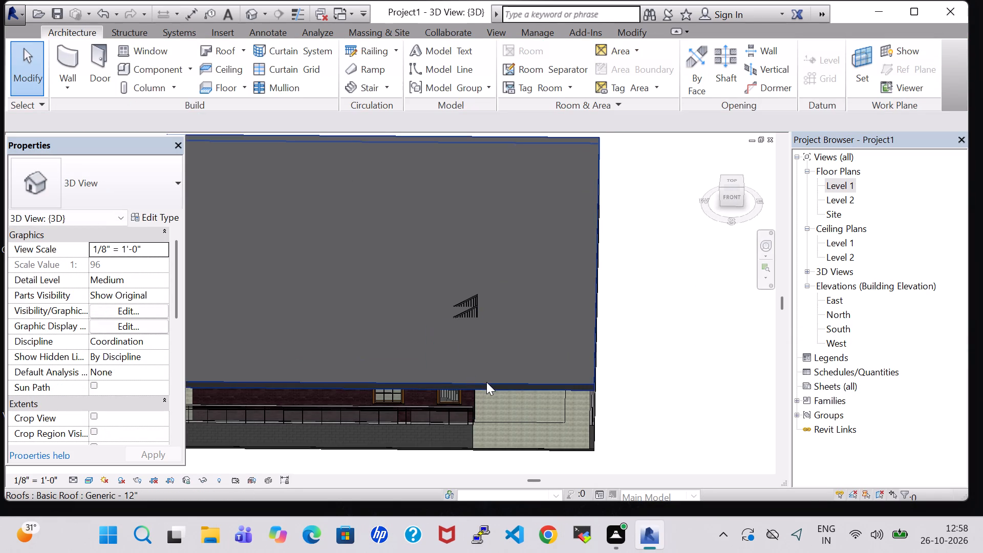
# Open the Generic - 12" roof's footprint for editing from the 3D view.
pyautogui.click(490, 383)
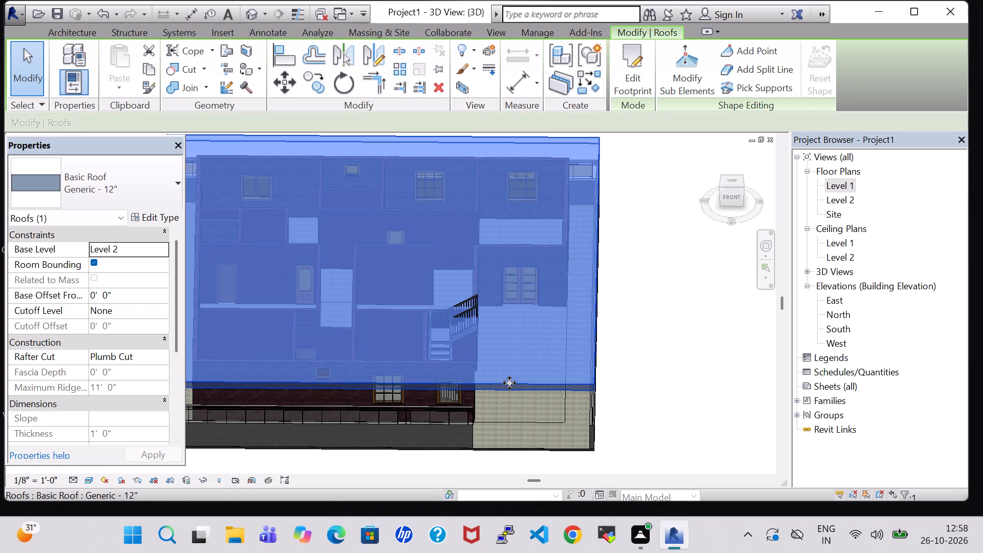
pyautogui.doubleClick(509, 383)
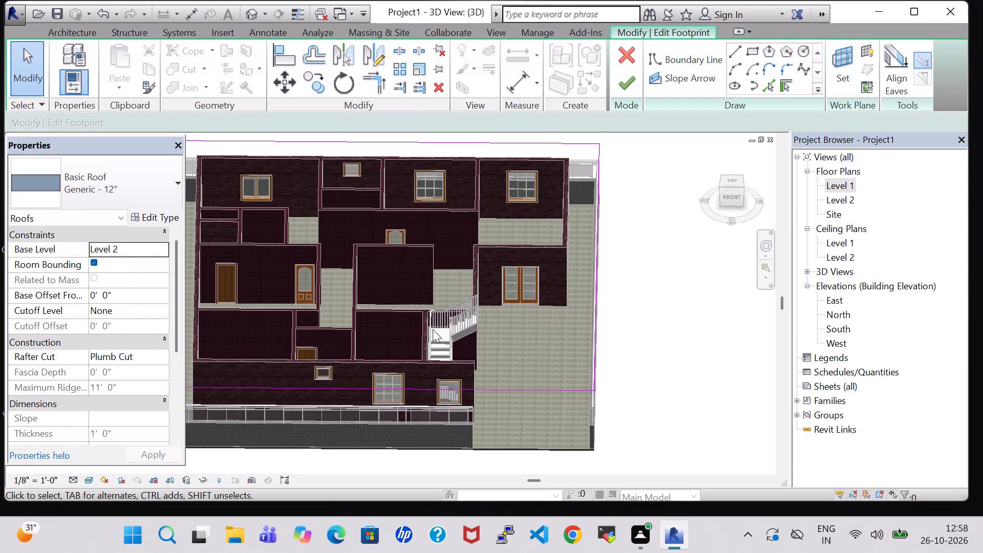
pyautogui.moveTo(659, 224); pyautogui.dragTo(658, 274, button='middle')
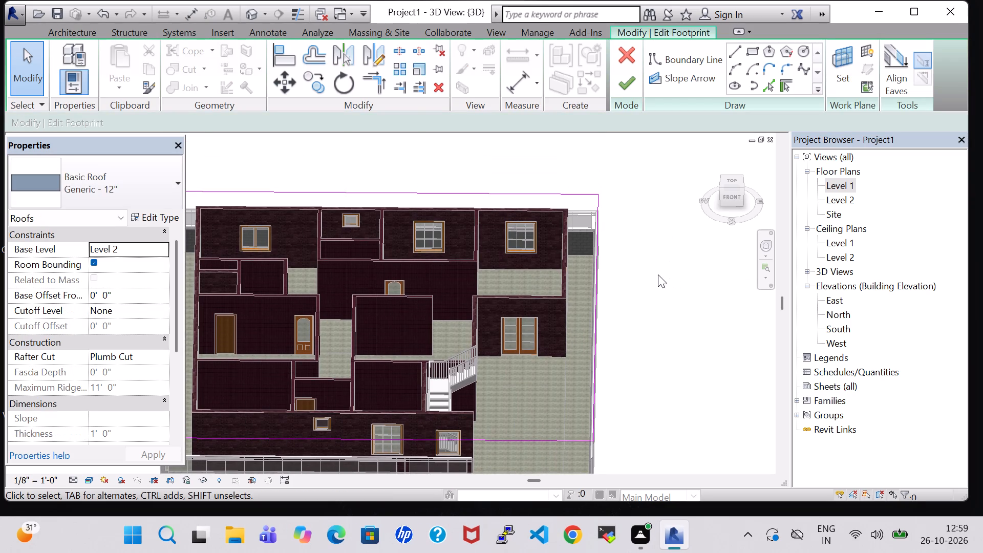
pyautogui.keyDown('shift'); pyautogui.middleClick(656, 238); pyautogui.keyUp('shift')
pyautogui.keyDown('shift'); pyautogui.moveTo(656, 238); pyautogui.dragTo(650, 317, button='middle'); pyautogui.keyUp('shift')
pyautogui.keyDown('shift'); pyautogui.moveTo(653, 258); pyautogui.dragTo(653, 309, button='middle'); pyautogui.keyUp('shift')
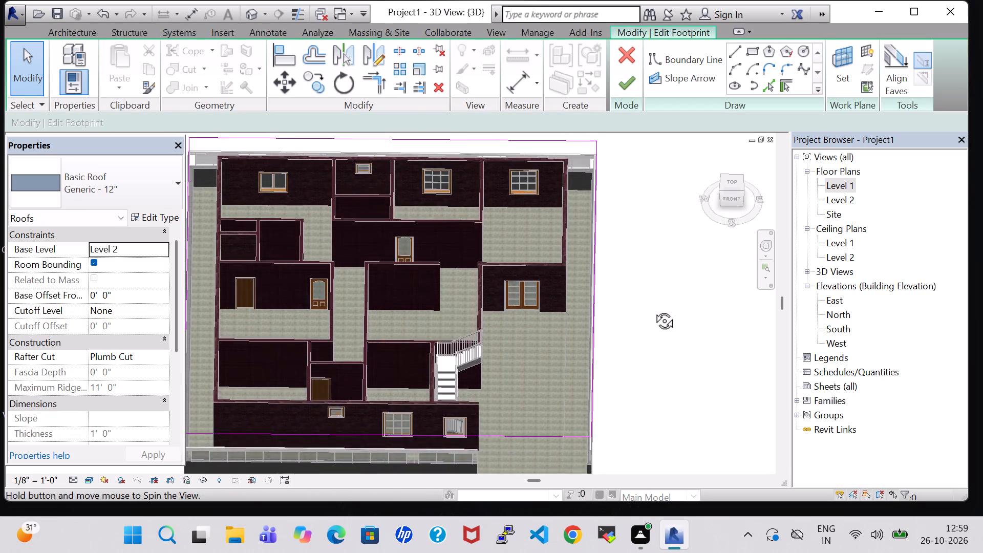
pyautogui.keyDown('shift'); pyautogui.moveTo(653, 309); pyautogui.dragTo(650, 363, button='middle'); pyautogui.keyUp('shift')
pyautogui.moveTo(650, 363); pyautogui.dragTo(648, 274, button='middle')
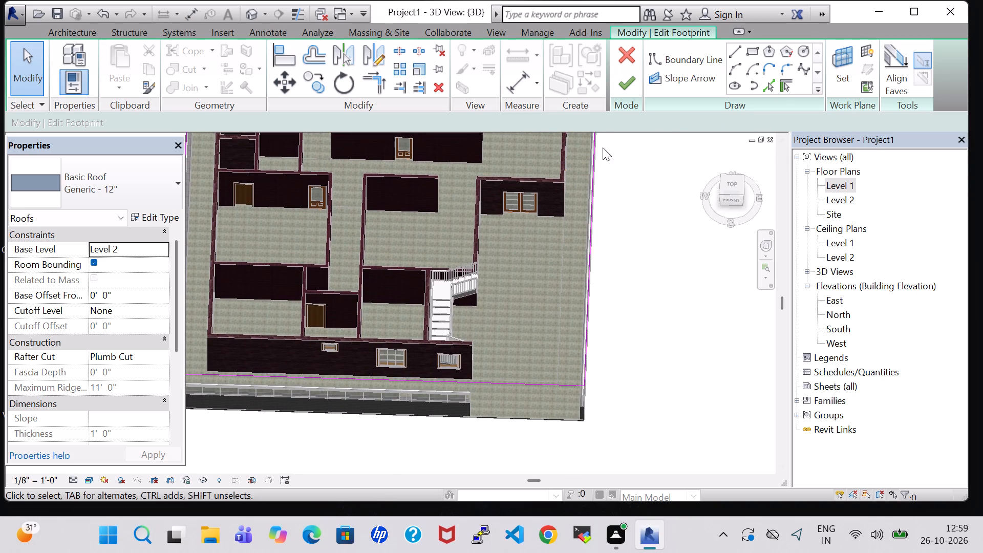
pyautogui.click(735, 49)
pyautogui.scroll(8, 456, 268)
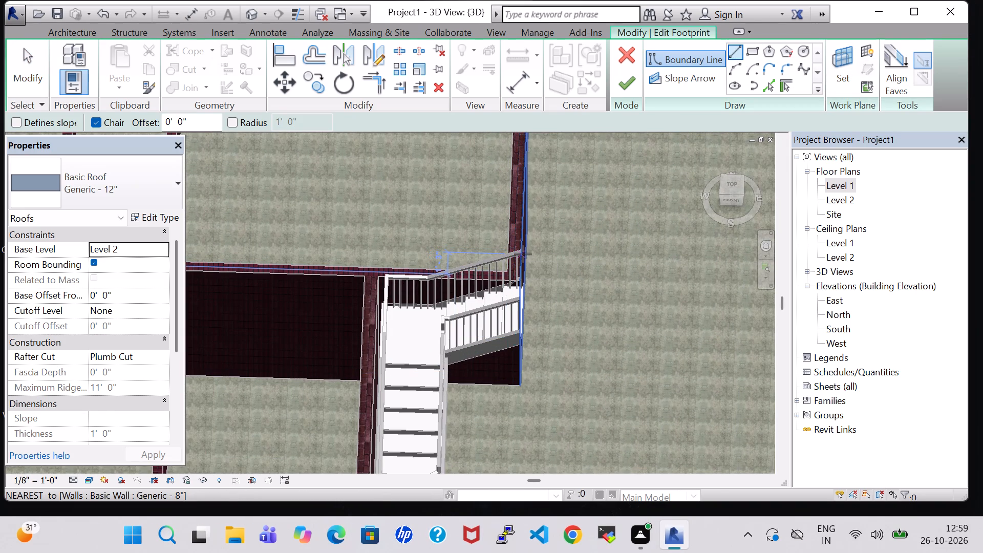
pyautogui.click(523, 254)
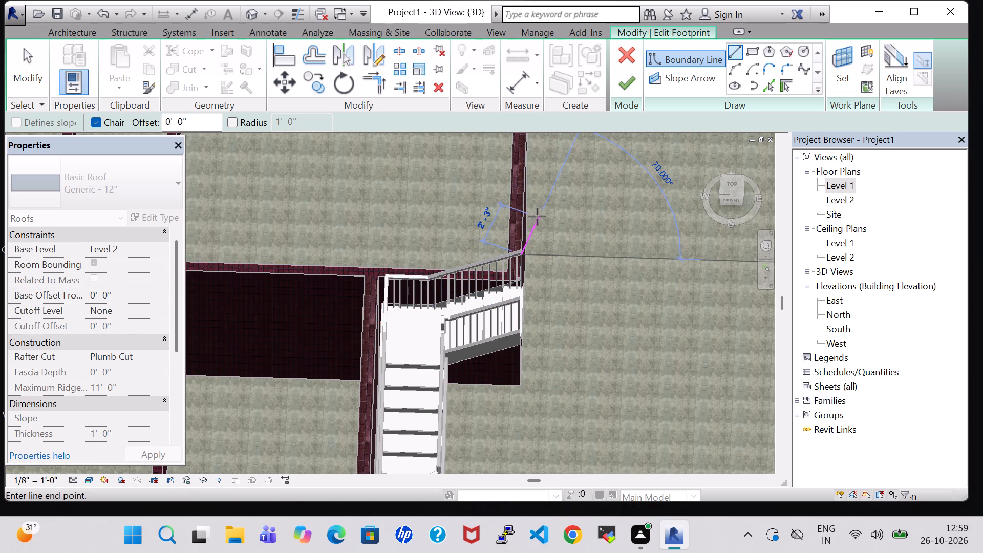
# From the Level 1 plan, sketch a rectangular opening about 7' wide around the porch stair in the roof footprint and finish the edit.
pyautogui.doubleClick(844, 187)
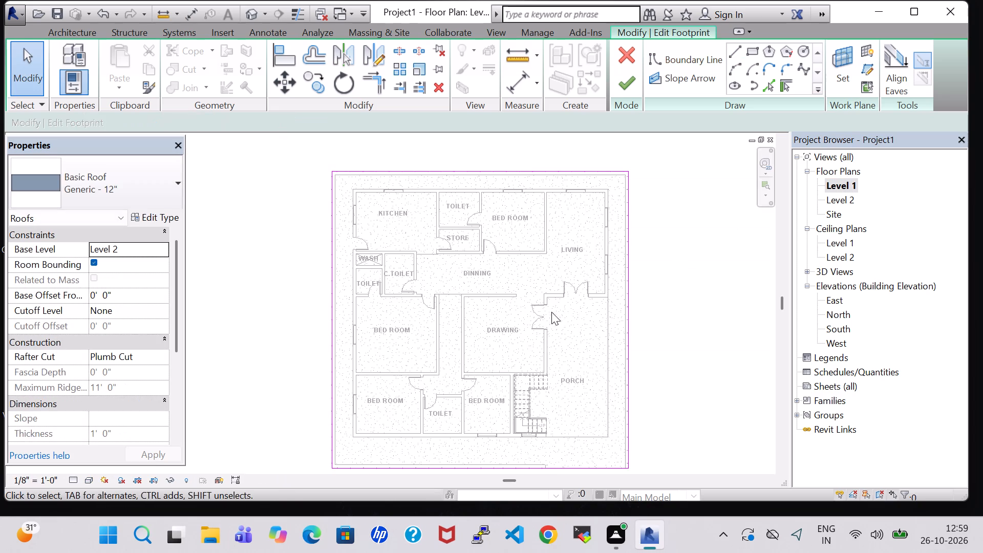
pyautogui.click(728, 52)
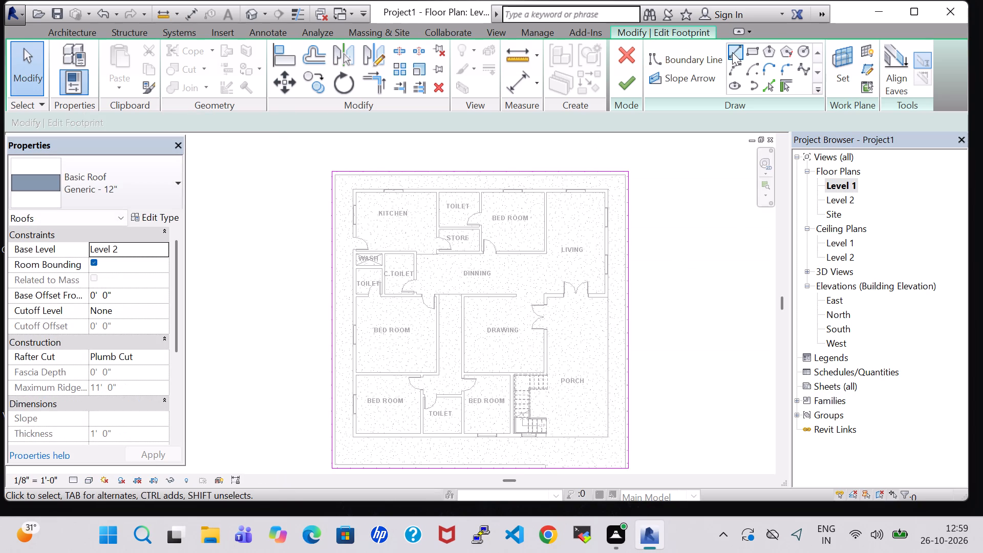
pyautogui.click(732, 52)
pyautogui.scroll(8, 516, 443)
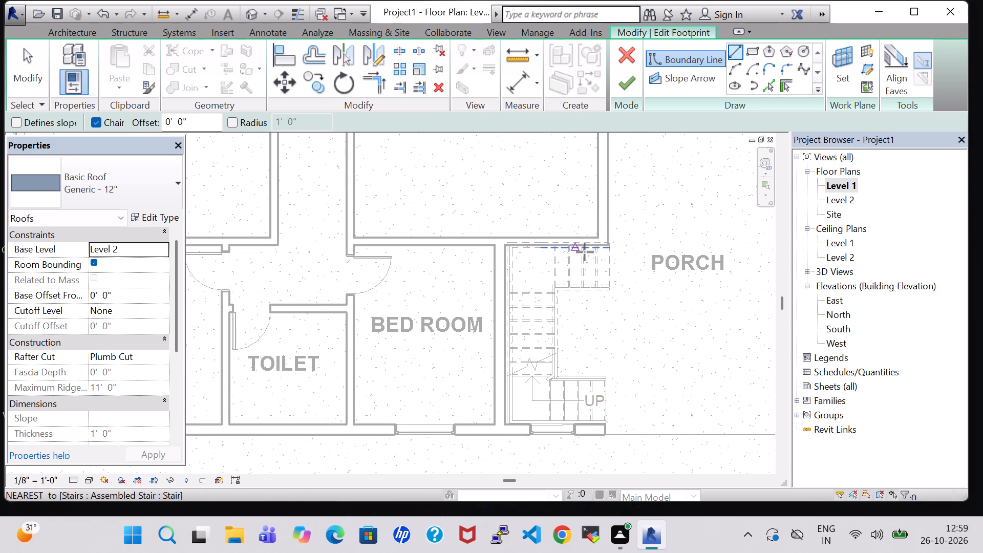
pyautogui.click(610, 246)
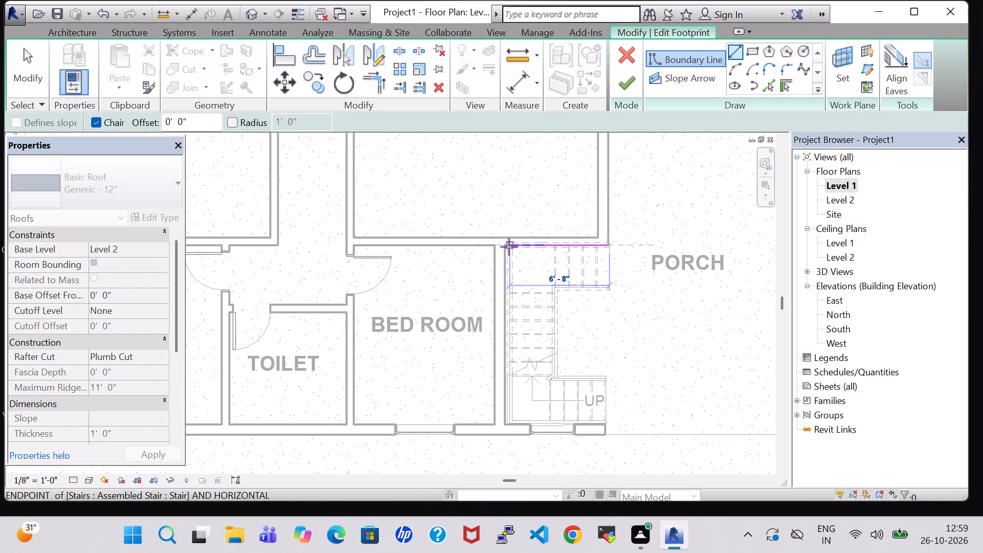
pyautogui.click(501, 247)
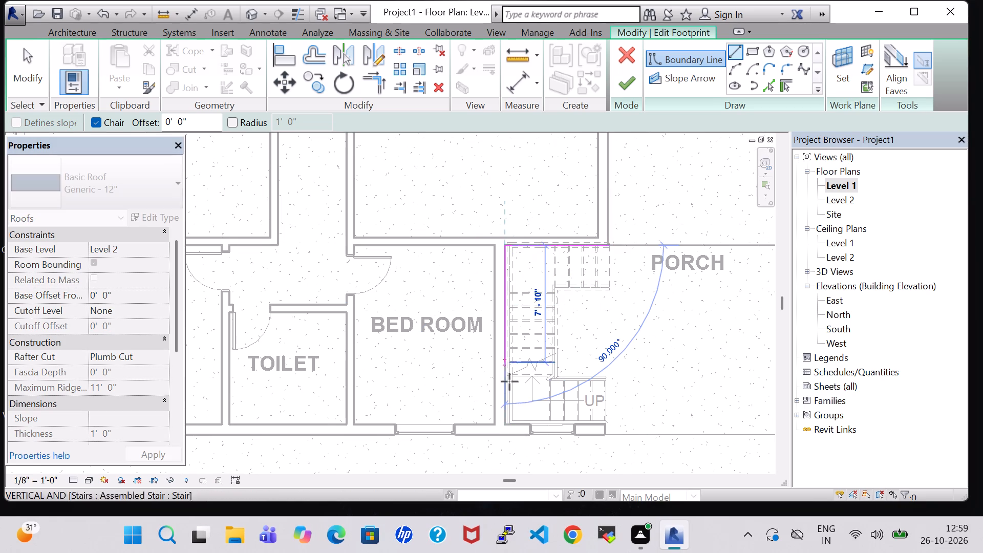
pyautogui.click(507, 423)
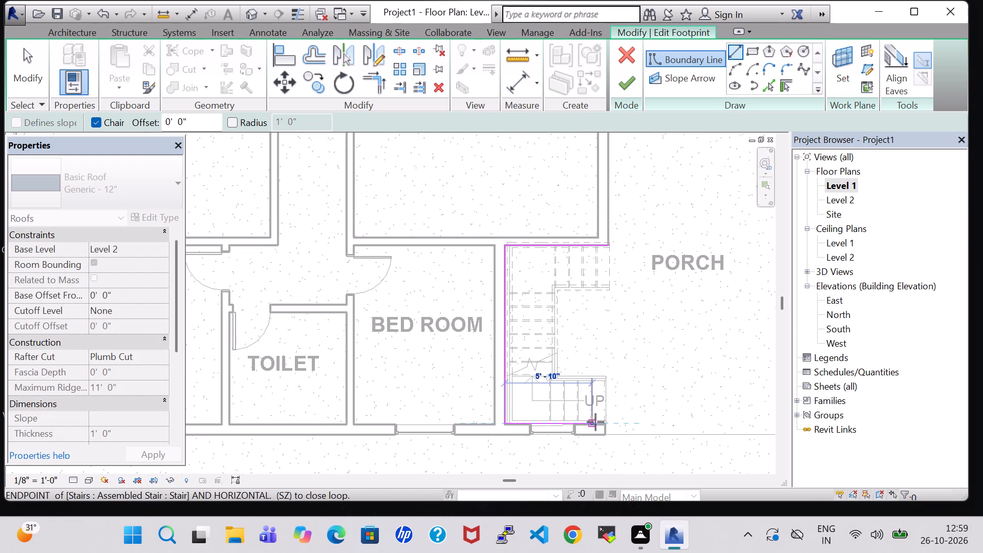
pyautogui.click(604, 422)
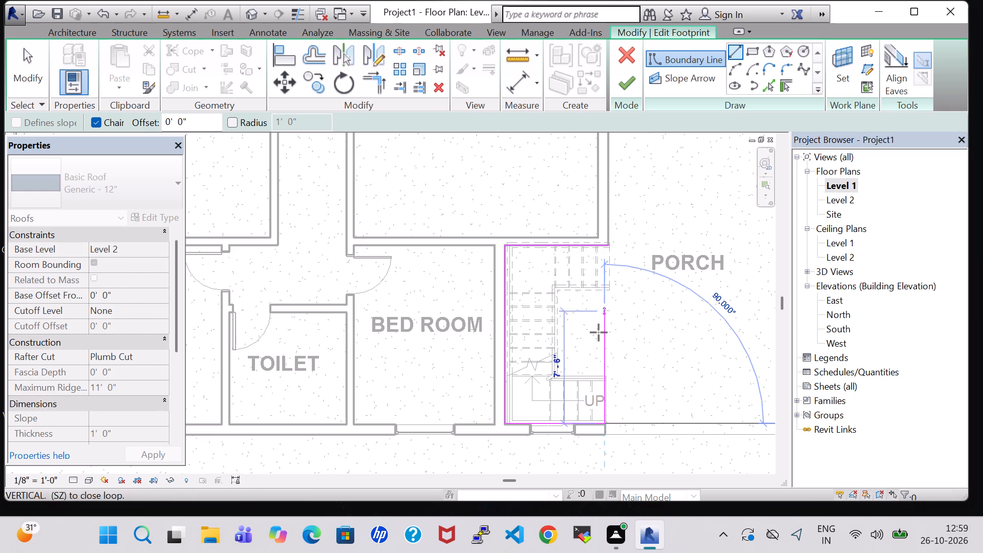
pyautogui.scroll(3, 607, 421)
pyautogui.click(612, 422)
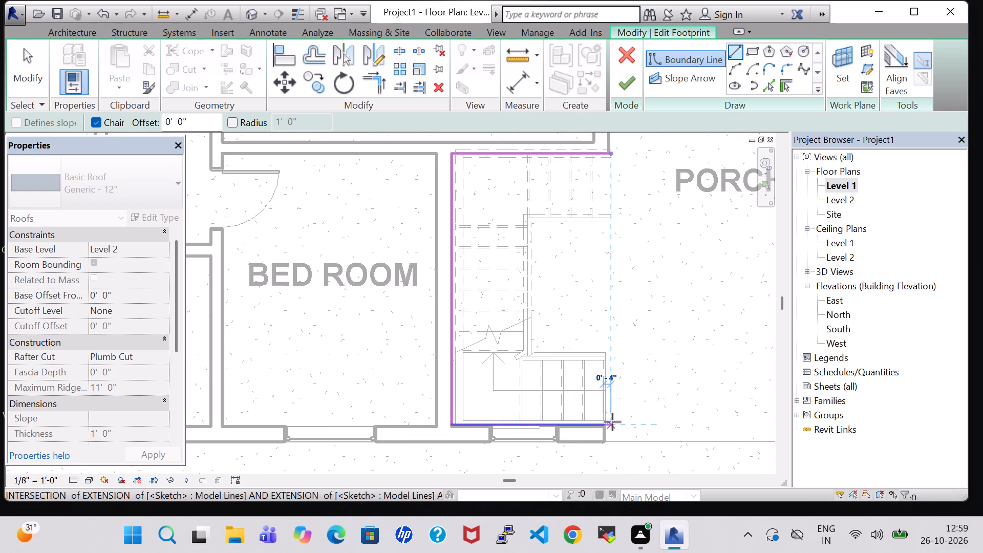
pyautogui.click(607, 158)
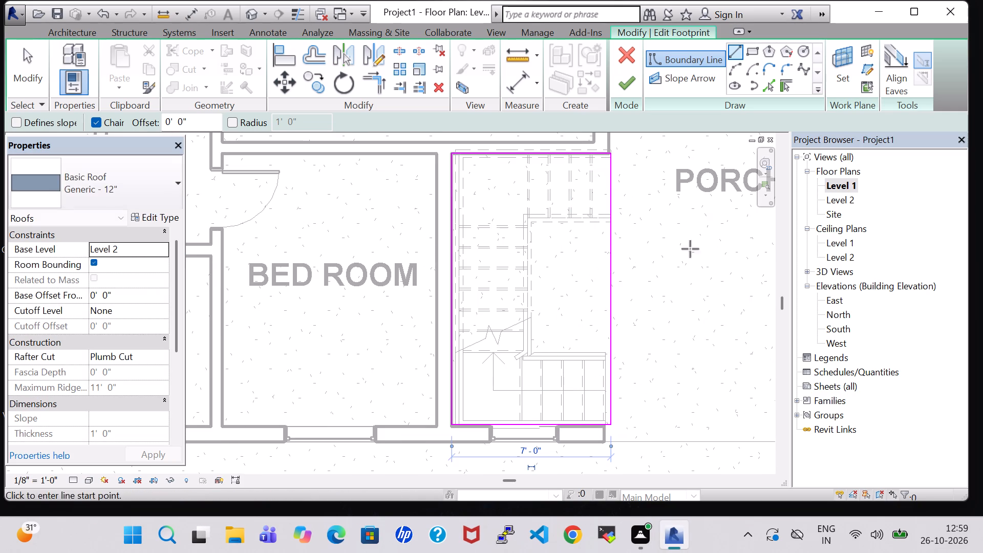
pyautogui.click(622, 79)
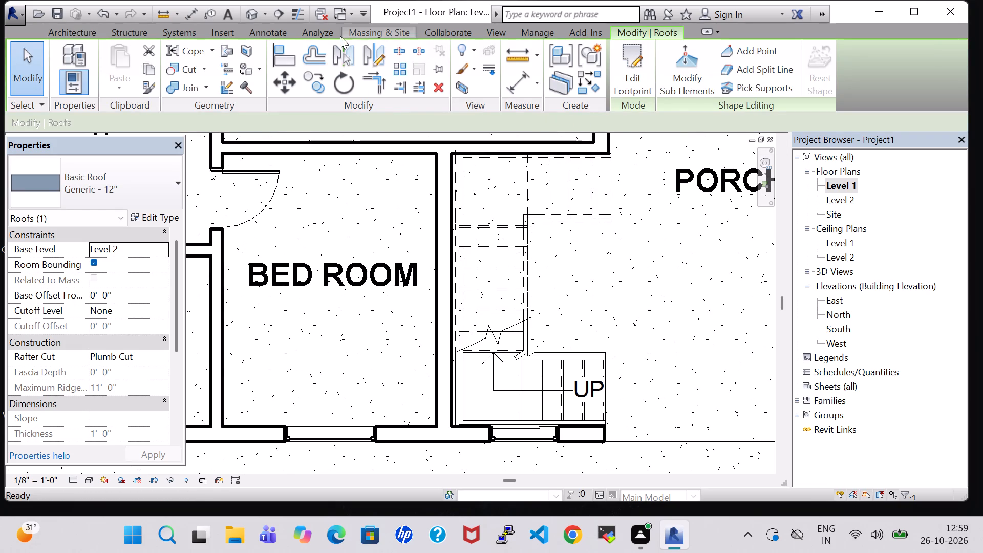
# Examine the stair opening in the roof and the overall building in the 3D view.
pyautogui.click(247, 13)
pyautogui.scroll(-3, 539, 328)
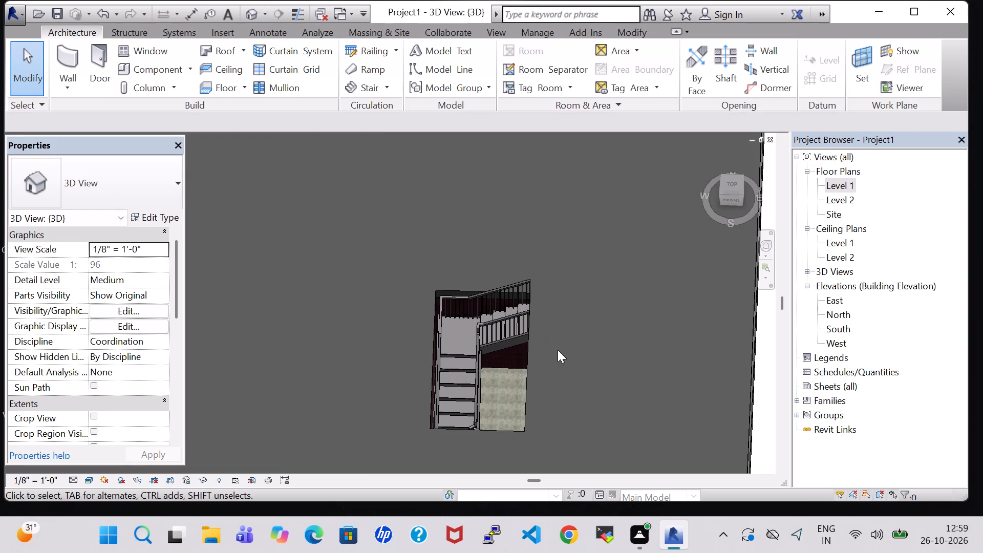
pyautogui.keyDown('shift'); pyautogui.moveTo(599, 361); pyautogui.dragTo(548, 300, button='middle'); pyautogui.keyUp('shift')
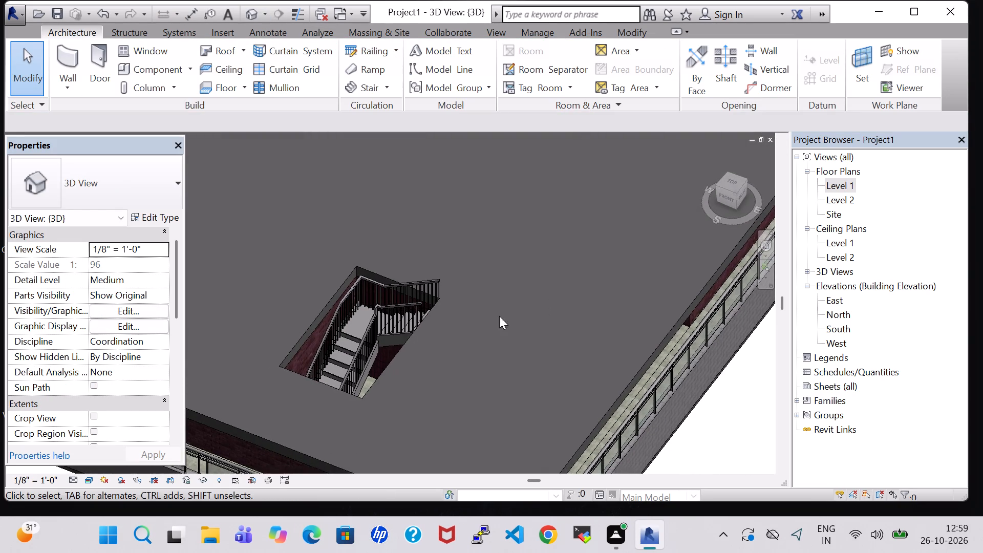
pyautogui.scroll(3, 489, 332)
pyautogui.keyDown('shift'); pyautogui.moveTo(575, 373); pyautogui.dragTo(584, 238, button='middle'); pyautogui.keyUp('shift')
pyautogui.keyDown('shift'); pyautogui.moveTo(498, 332); pyautogui.dragTo(497, 211, button='middle'); pyautogui.keyUp('shift')
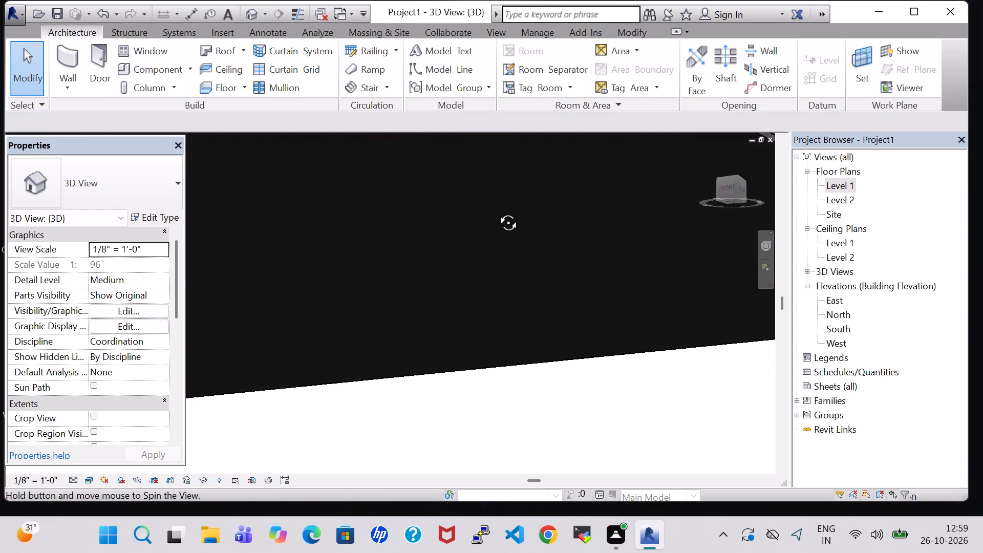
pyautogui.keyDown('shift'); pyautogui.moveTo(497, 211); pyautogui.dragTo(518, 369, button='middle'); pyautogui.keyUp('shift')
pyautogui.keyDown('shift'); pyautogui.scroll(-5, 518, 369); pyautogui.keyUp('shift')
pyautogui.keyDown('shift'); pyautogui.moveTo(539, 356); pyautogui.dragTo(569, 449, button='middle'); pyautogui.keyUp('shift')
pyautogui.keyDown('shift'); pyautogui.moveTo(607, 437); pyautogui.dragTo(627, 412, button='middle'); pyautogui.keyUp('shift')
pyautogui.scroll(5, 606, 208)
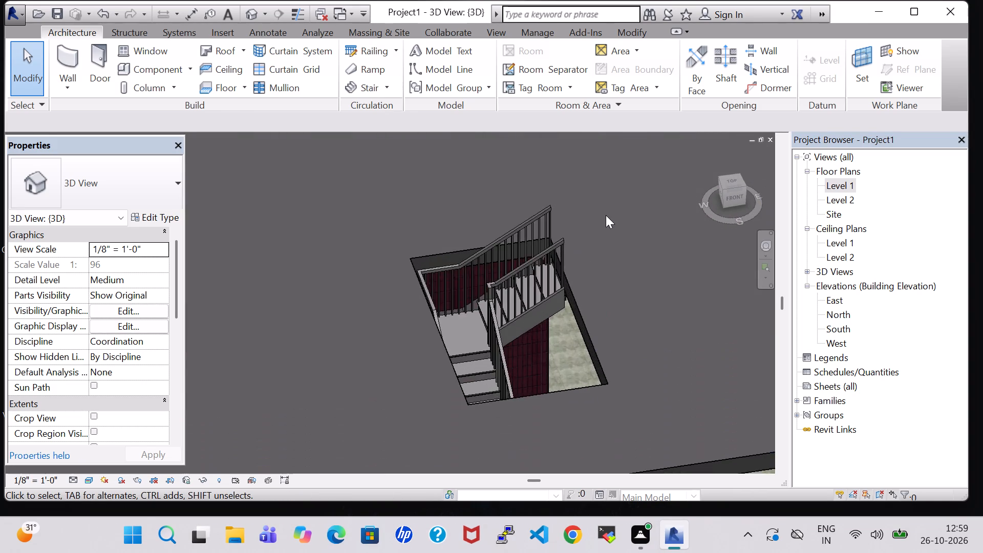
pyautogui.scroll(4, 606, 215)
pyautogui.keyDown('shift'); pyautogui.moveTo(599, 300); pyautogui.dragTo(588, 297, button='middle'); pyautogui.keyUp('shift')
pyautogui.scroll(-2, 594, 324)
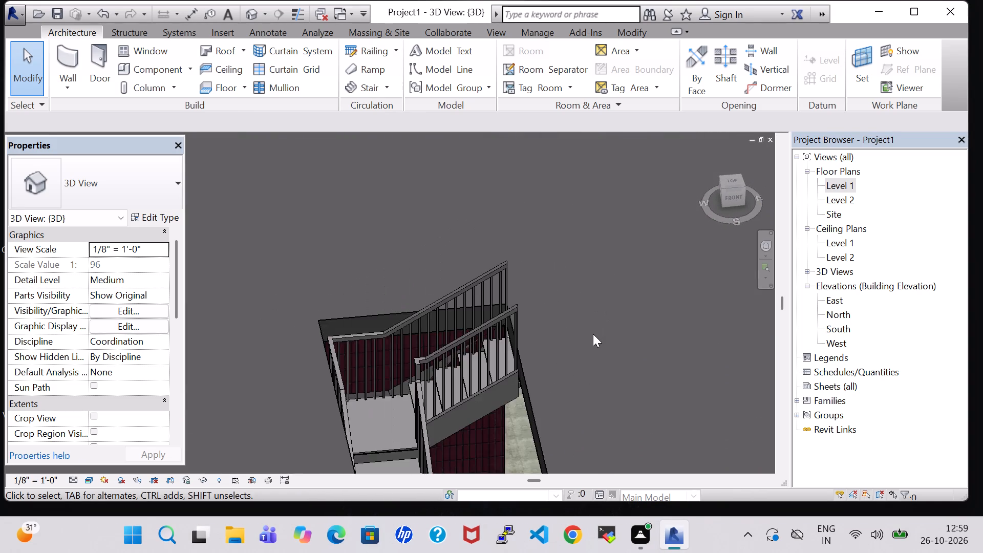
pyautogui.scroll(-4, 593, 334)
pyautogui.keyDown('shift'); pyautogui.moveTo(593, 344); pyautogui.dragTo(564, 311, button='middle'); pyautogui.keyUp('shift')
pyautogui.scroll(-6, 574, 313)
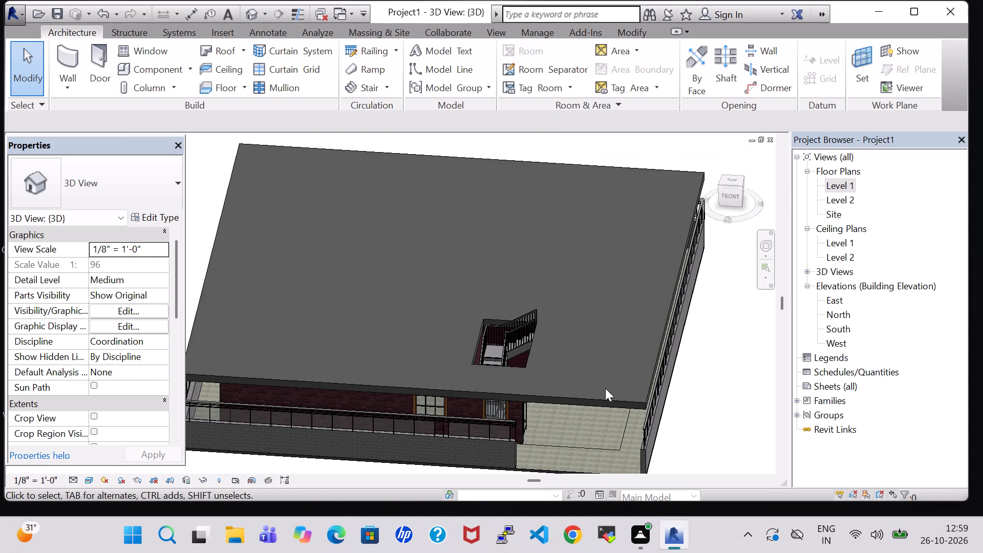
# Change the Level 2 roof's type to Steel Truss - Insulation on Metal Deck - EPDM.
pyautogui.click(609, 406)
pyautogui.click(150, 168)
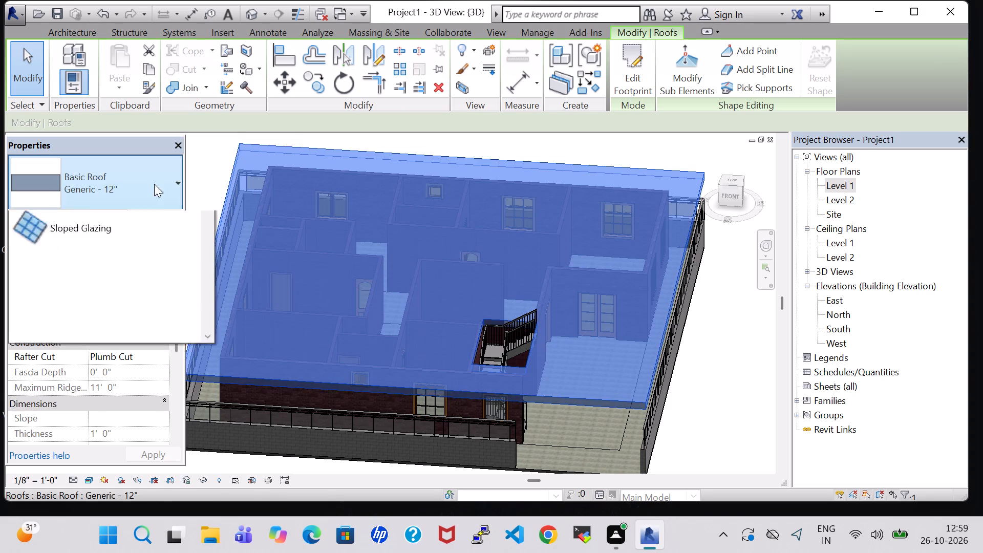
pyautogui.click(143, 347)
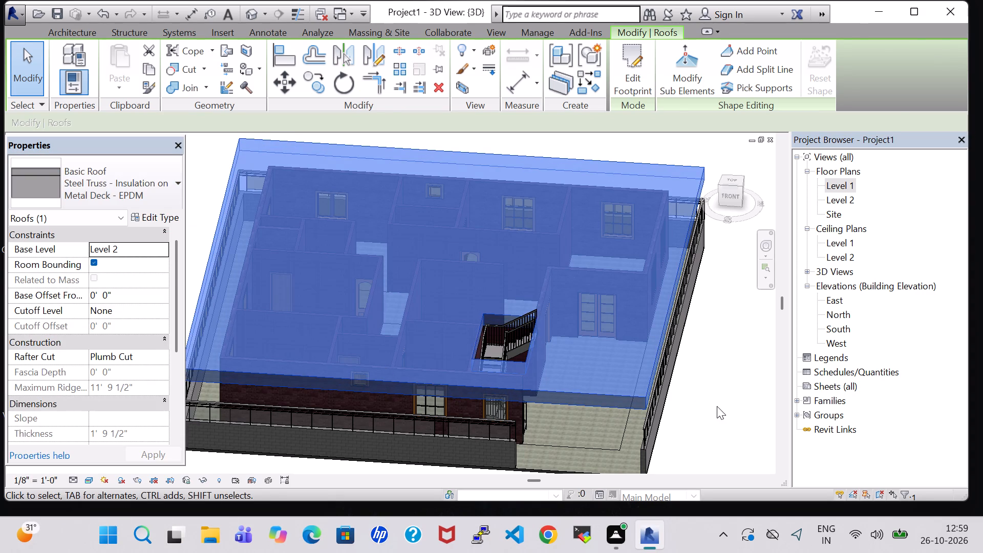
pyautogui.click(717, 406)
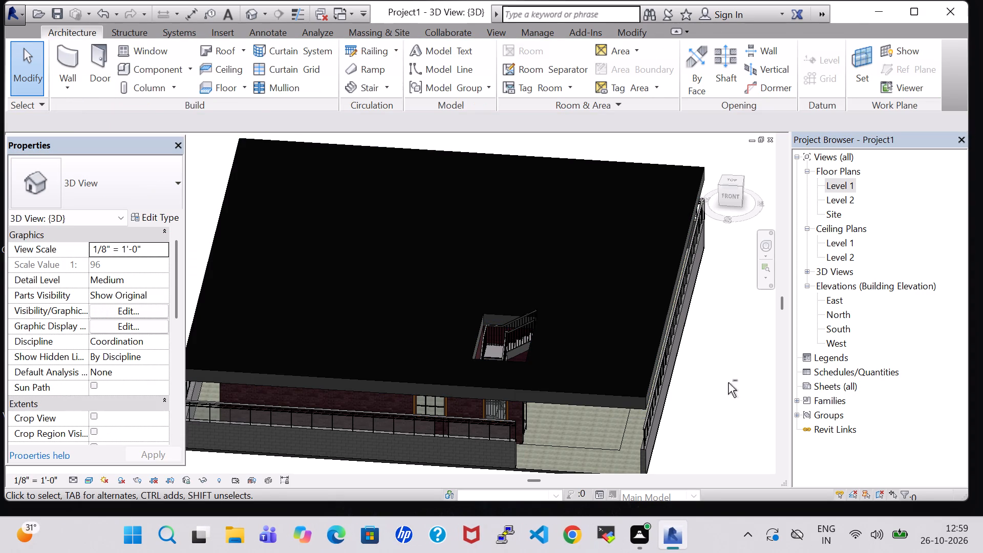
# Examine the building with its new roof type from the front and sides in 3D.
pyautogui.keyDown('shift'); pyautogui.moveTo(709, 410); pyautogui.dragTo(719, 358, button='middle'); pyautogui.keyUp('shift')
pyautogui.keyDown('shift'); pyautogui.middleClick(746, 330); pyautogui.keyUp('shift')
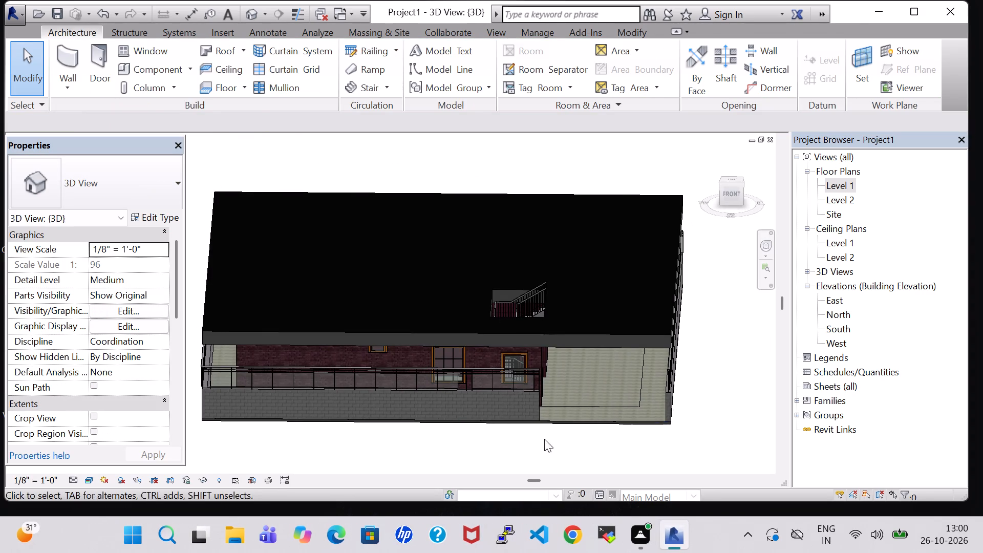
pyautogui.moveTo(514, 449); pyautogui.dragTo(544, 429, button='middle')
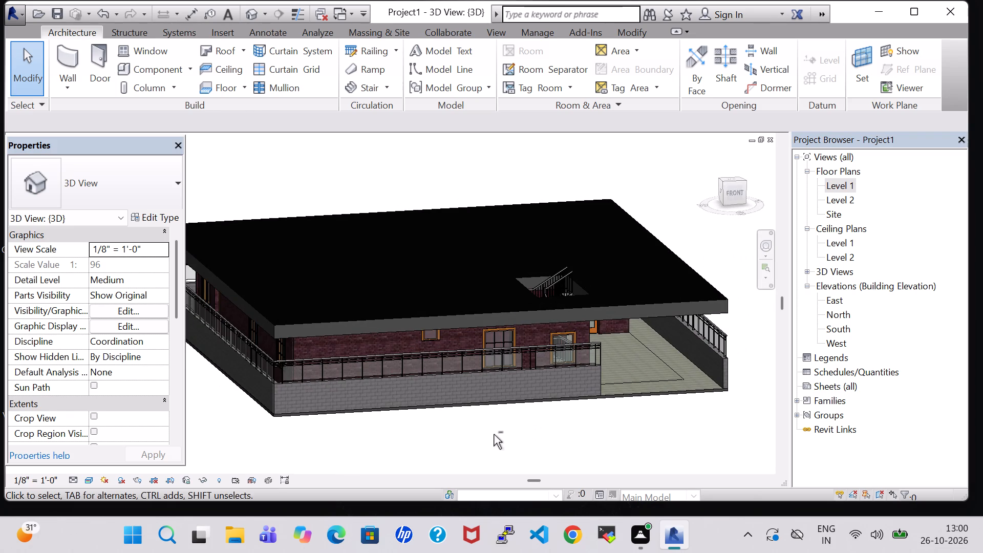
pyautogui.keyDown('shift'); pyautogui.moveTo(611, 449); pyautogui.dragTo(546, 449, button='middle'); pyautogui.keyUp('shift')
pyautogui.keyDown('shift'); pyautogui.moveTo(576, 452); pyautogui.dragTo(619, 452, button='middle'); pyautogui.keyUp('shift')
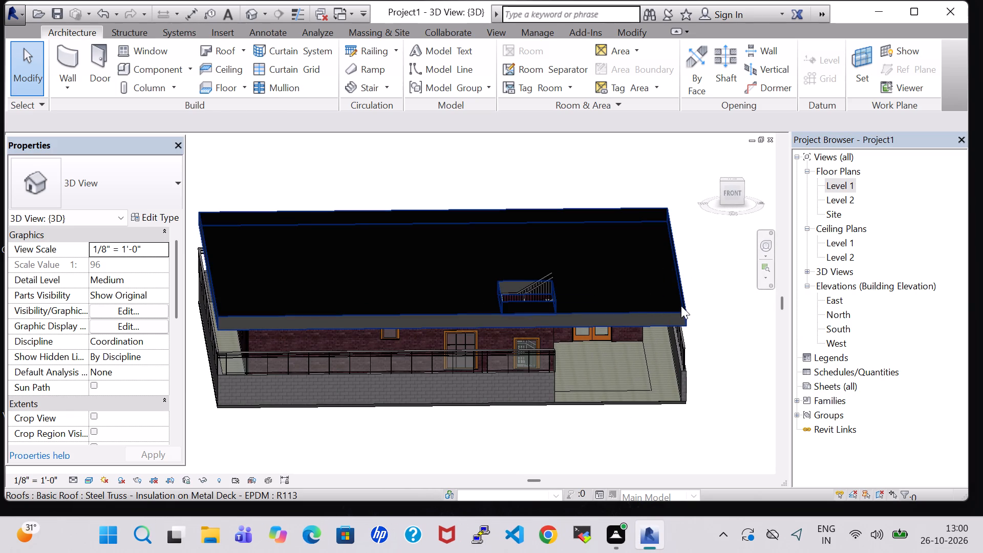
pyautogui.keyDown('shift'); pyautogui.middleClick(720, 331); pyautogui.keyUp('shift')
pyautogui.keyDown('shift'); pyautogui.moveTo(720, 331); pyautogui.dragTo(706, 323, button='middle'); pyautogui.keyUp('shift')
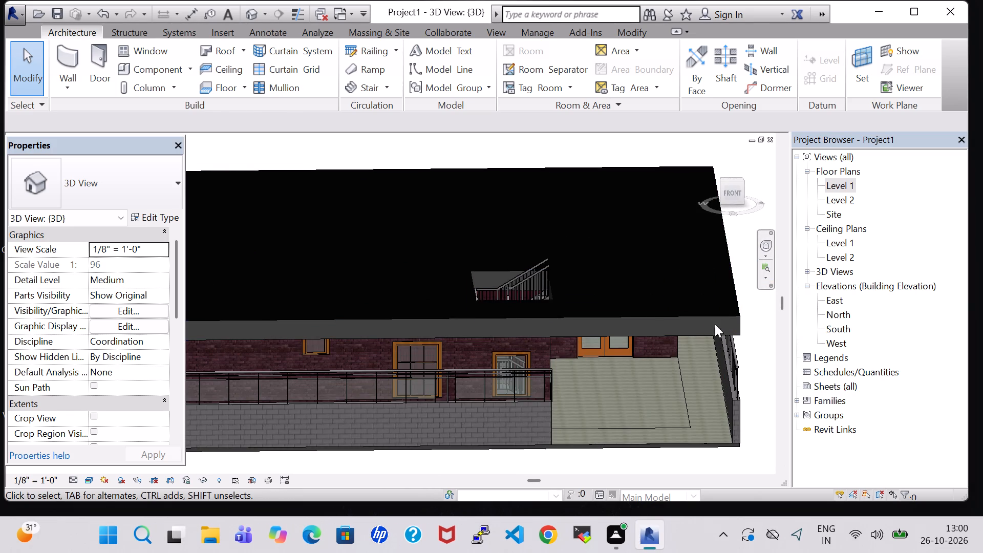
pyautogui.scroll(-2, 721, 332)
pyautogui.keyDown('shift'); pyautogui.moveTo(745, 346); pyautogui.dragTo(738, 343, button='middle'); pyautogui.keyUp('shift')
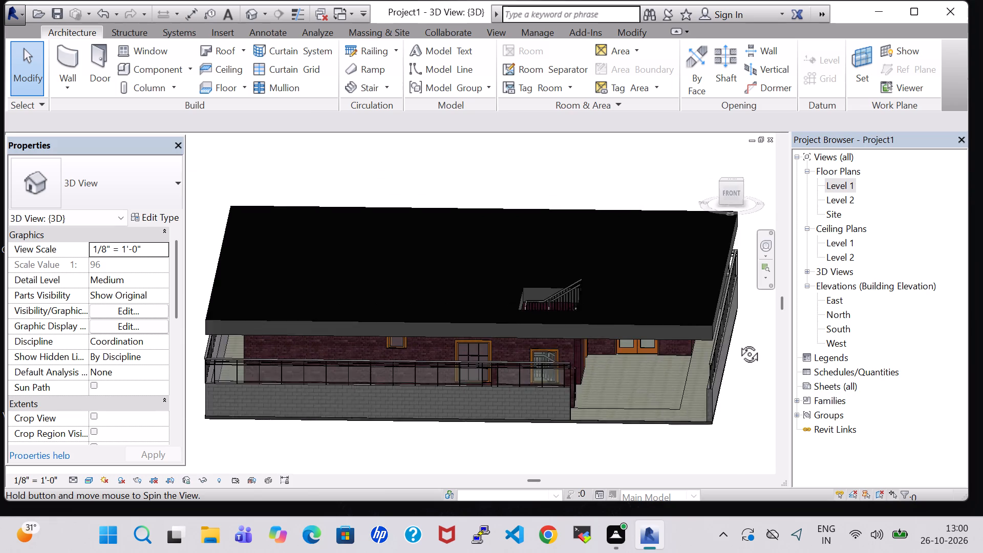
pyautogui.keyDown('shift'); pyautogui.moveTo(738, 343); pyautogui.dragTo(738, 339, button='middle'); pyautogui.keyUp('shift')
pyautogui.keyDown('shift'); pyautogui.moveTo(722, 436); pyautogui.dragTo(729, 395, button='middle'); pyautogui.keyUp('shift')
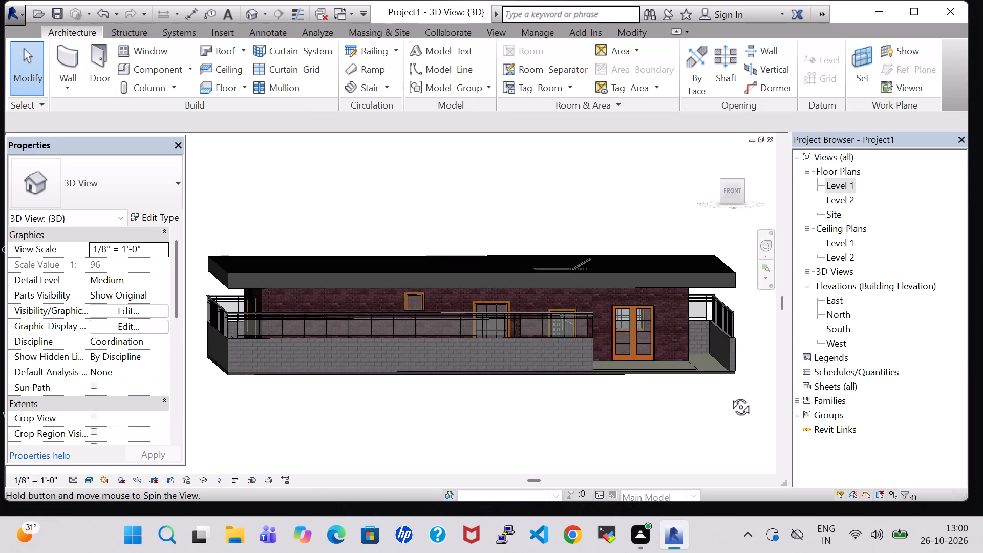
pyautogui.keyDown('shift'); pyautogui.moveTo(729, 395); pyautogui.dragTo(721, 395, button='middle'); pyautogui.keyUp('shift')
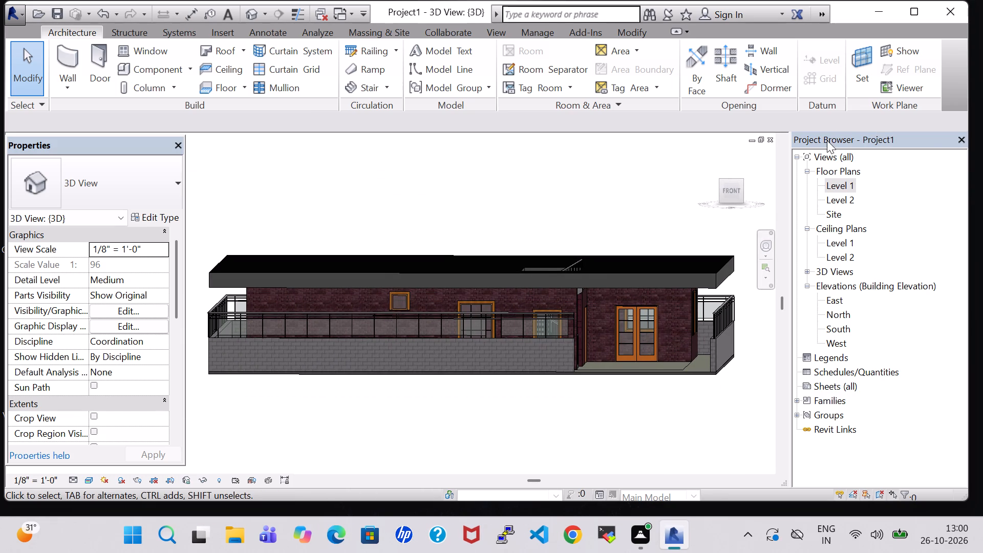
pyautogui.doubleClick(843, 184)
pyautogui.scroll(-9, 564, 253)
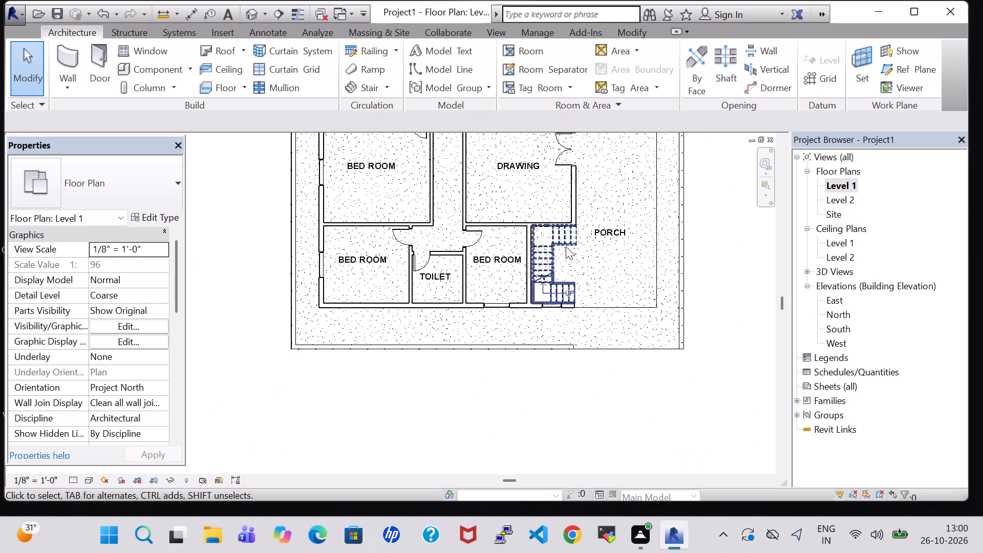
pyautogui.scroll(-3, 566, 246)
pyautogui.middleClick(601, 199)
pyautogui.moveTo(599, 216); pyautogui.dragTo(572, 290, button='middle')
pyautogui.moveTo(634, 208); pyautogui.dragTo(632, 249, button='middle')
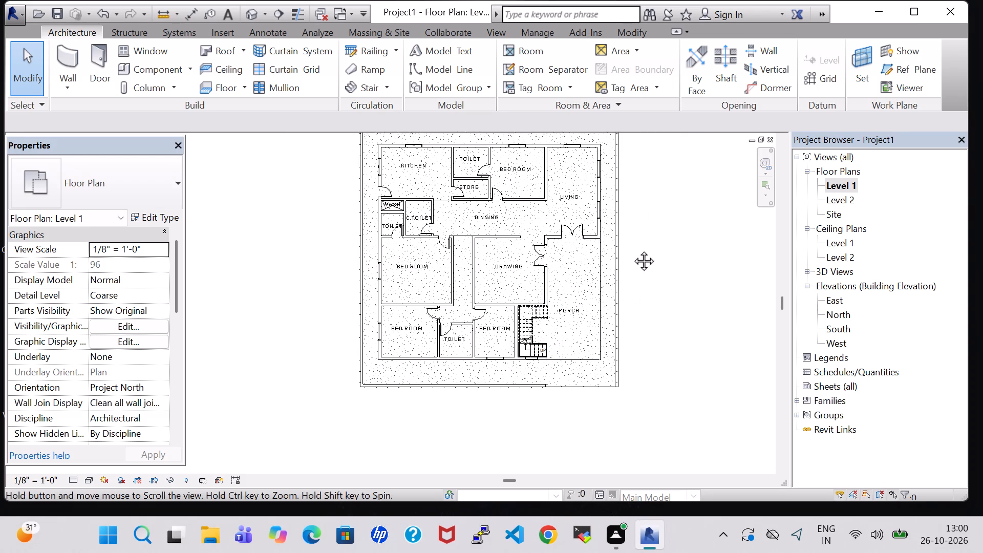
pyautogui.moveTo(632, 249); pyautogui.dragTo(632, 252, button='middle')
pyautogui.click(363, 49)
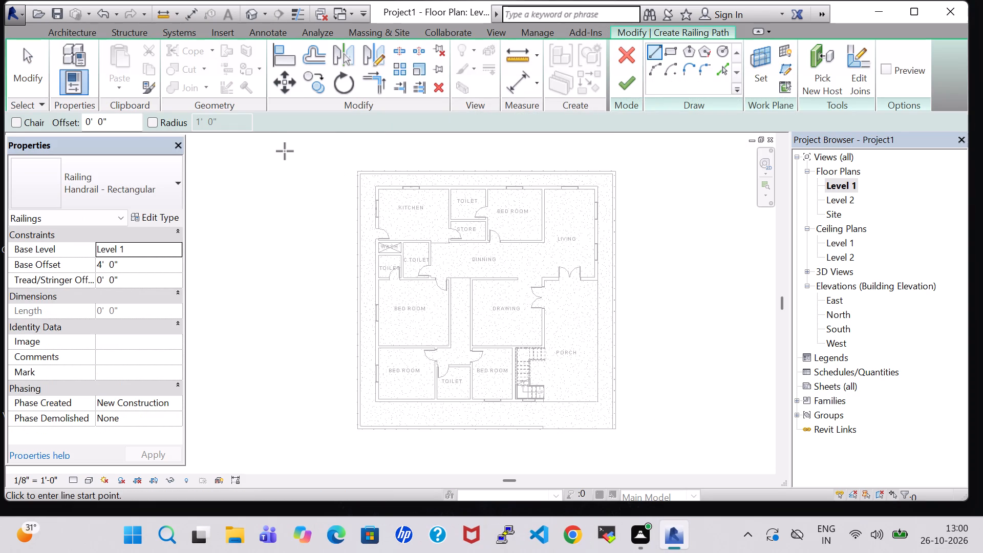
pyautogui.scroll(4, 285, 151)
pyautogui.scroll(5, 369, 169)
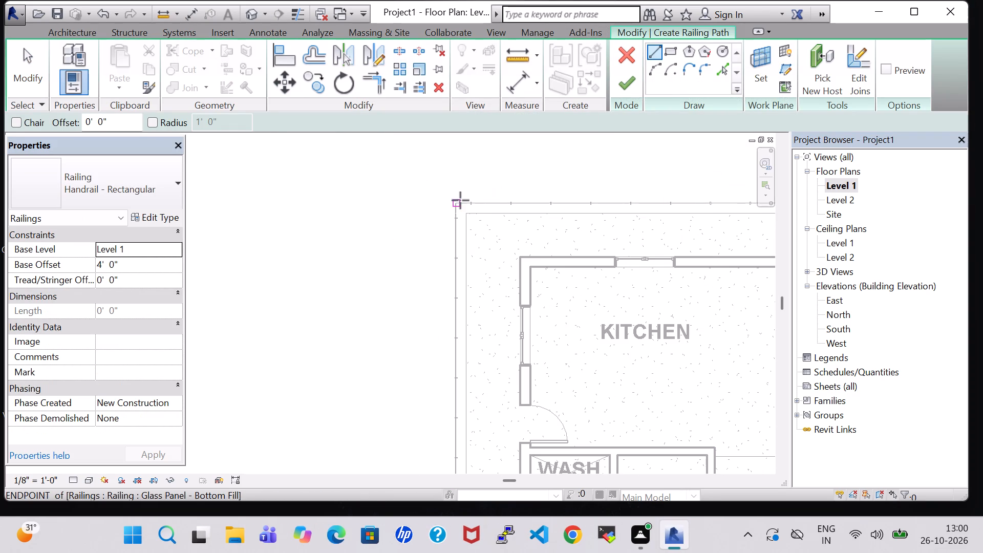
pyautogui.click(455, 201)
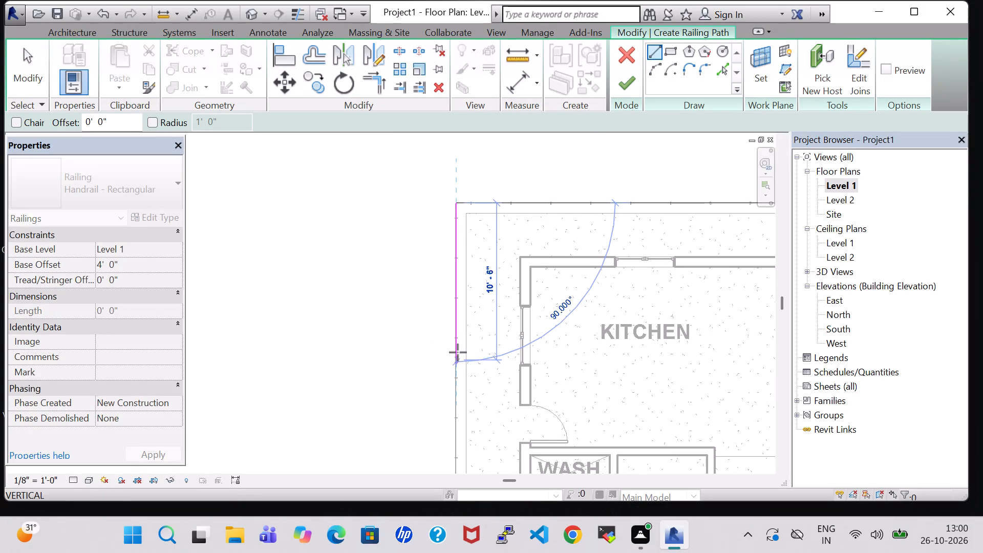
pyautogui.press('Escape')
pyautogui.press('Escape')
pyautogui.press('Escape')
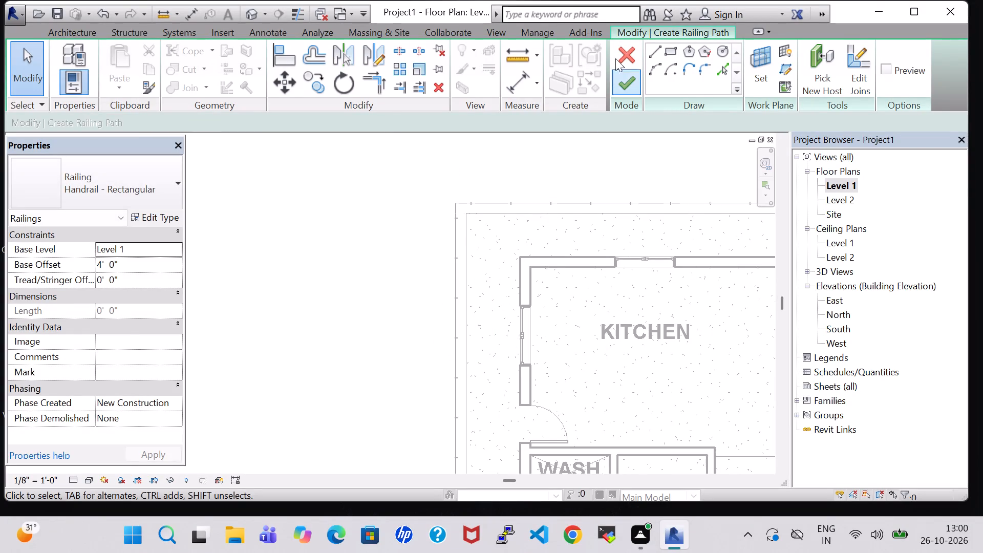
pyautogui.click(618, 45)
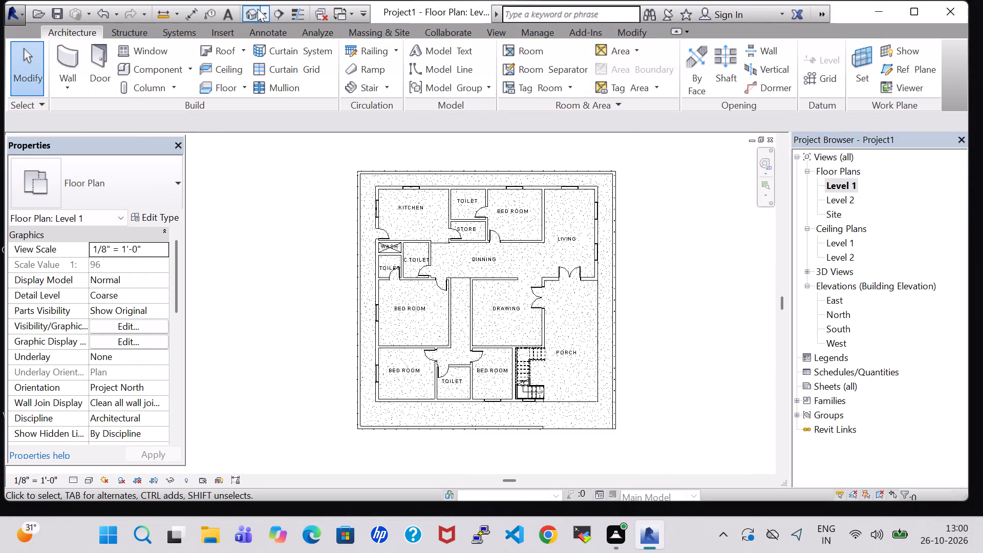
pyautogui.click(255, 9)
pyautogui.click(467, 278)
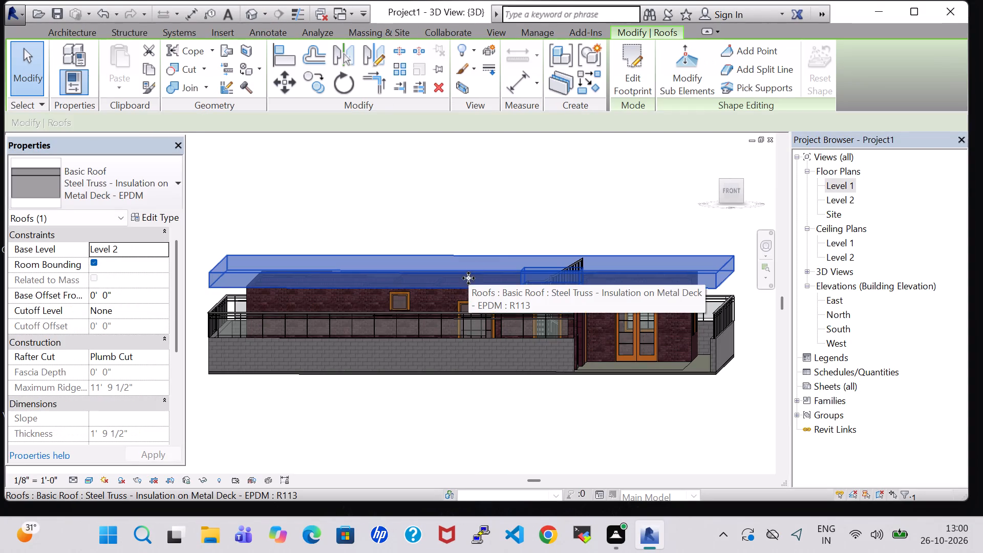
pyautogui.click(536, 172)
# Open the Level 1 floor plan and start a new railing path sketch.
pyautogui.doubleClick(852, 186)
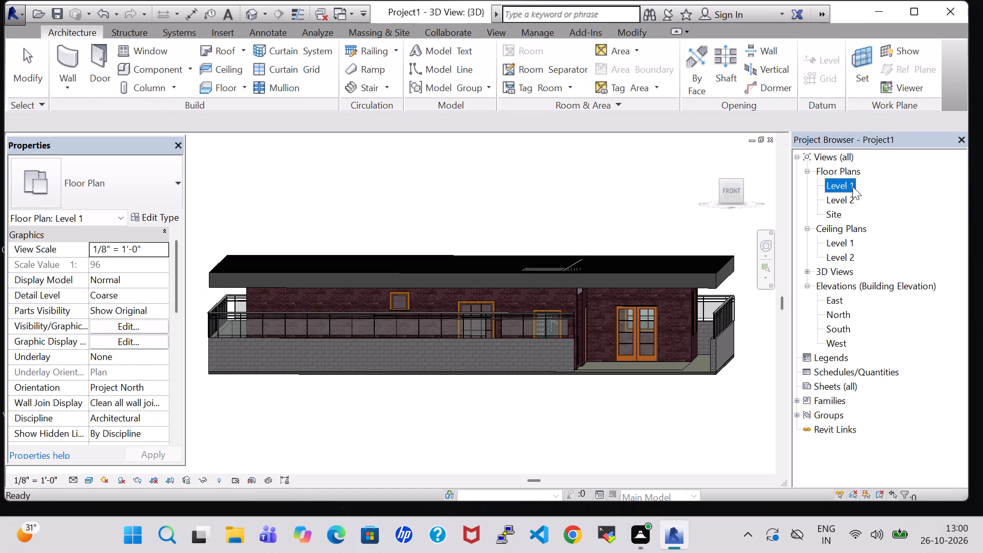
pyautogui.scroll(-1, 570, 199)
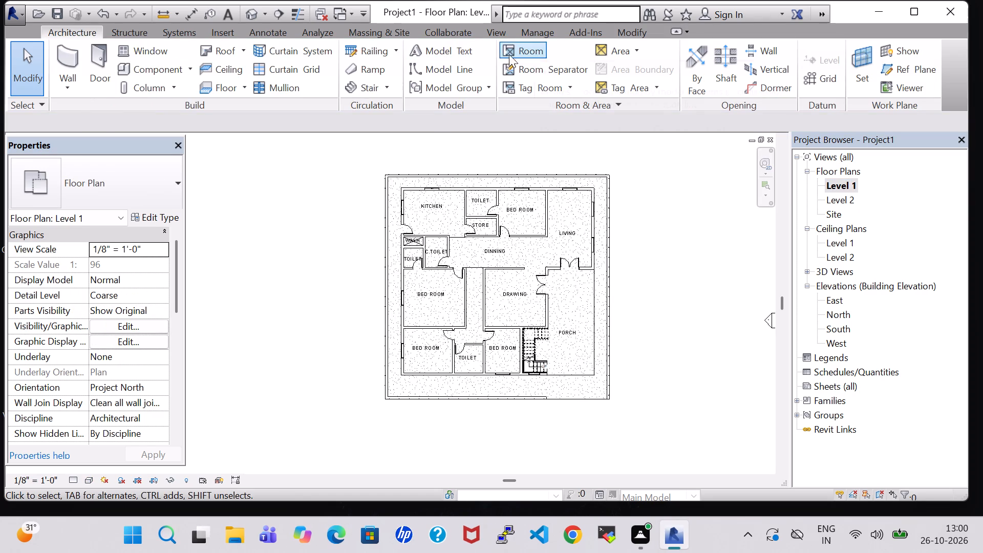
pyautogui.click(352, 42)
pyautogui.scroll(9, 399, 173)
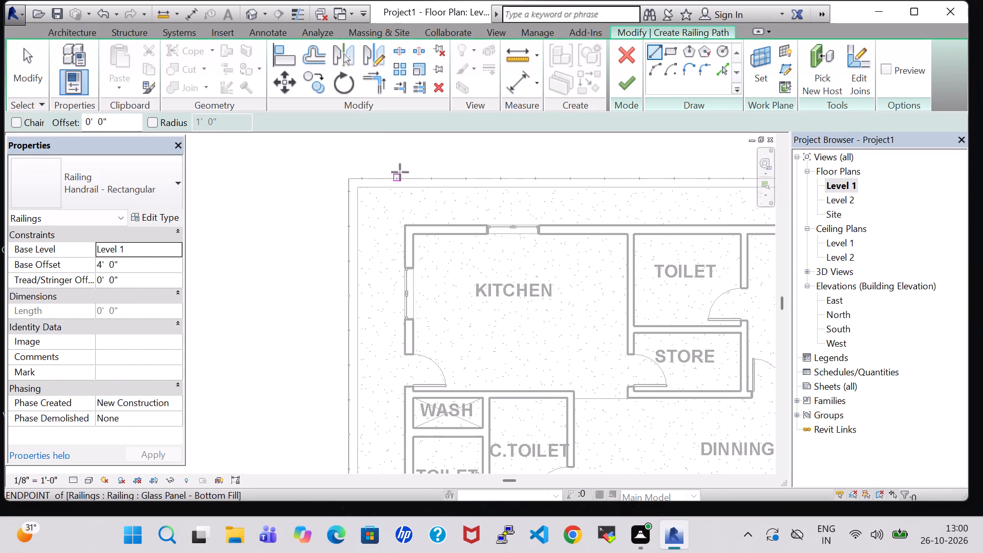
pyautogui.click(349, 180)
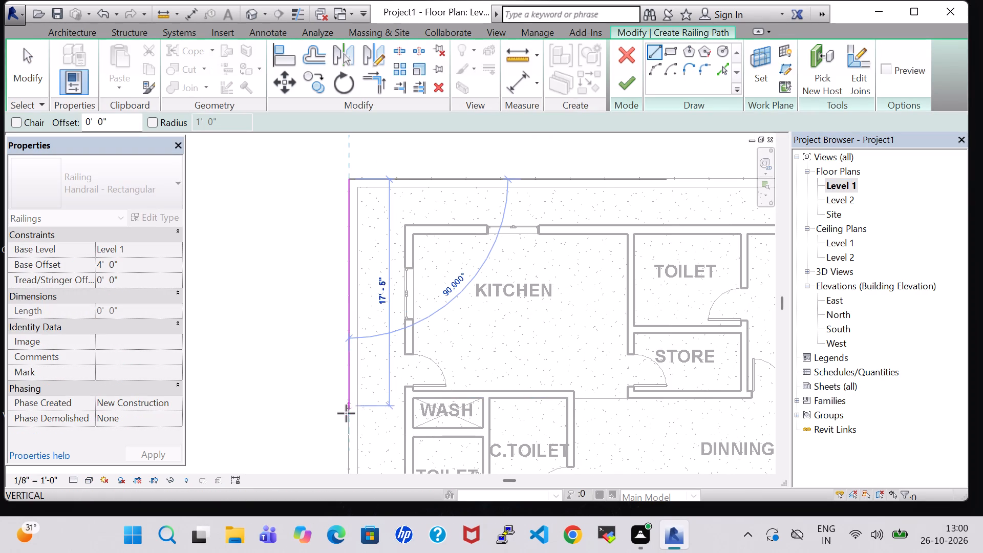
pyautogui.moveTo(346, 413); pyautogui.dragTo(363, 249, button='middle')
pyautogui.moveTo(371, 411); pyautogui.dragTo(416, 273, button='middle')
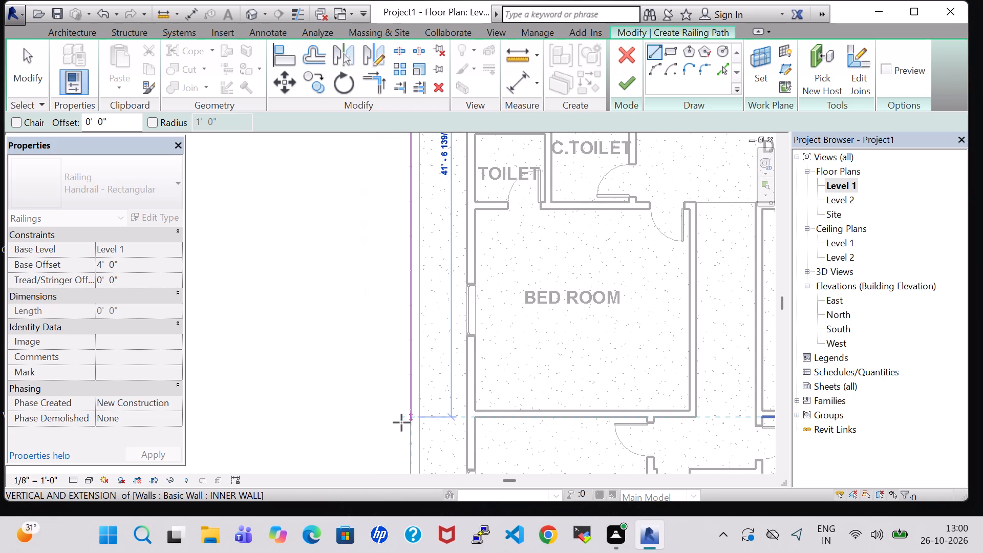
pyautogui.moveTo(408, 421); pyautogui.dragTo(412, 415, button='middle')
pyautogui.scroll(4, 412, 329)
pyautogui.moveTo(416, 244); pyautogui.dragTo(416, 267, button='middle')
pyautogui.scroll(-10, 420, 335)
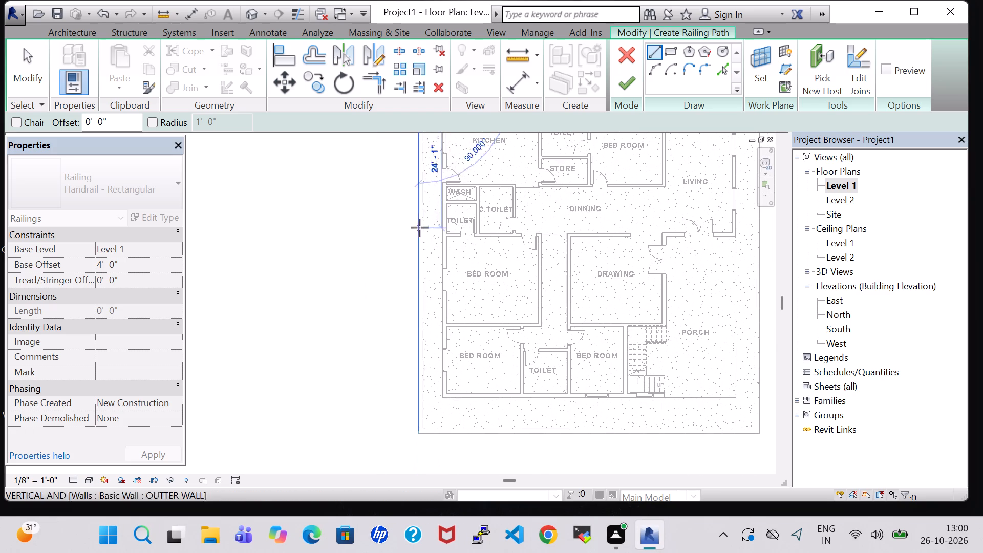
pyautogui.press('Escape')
# Sketch a straight railing path about 60' 4" long centred on the west boundary wall, from its northwest corner to its southwest corner.
pyautogui.scroll(4, 413, 189)
pyautogui.moveTo(414, 191); pyautogui.dragTo(415, 353, button='middle')
pyautogui.scroll(4, 415, 338)
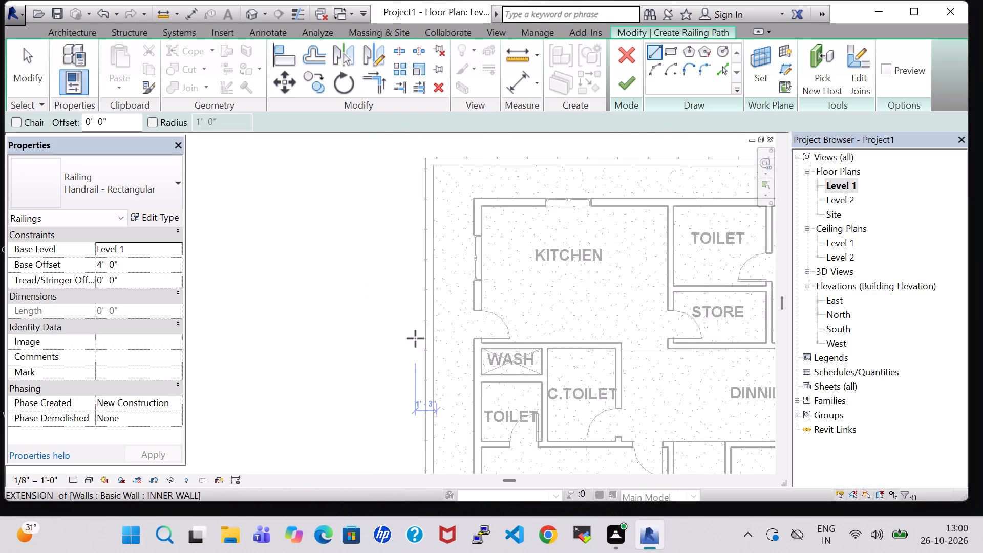
pyautogui.scroll(1, 415, 338)
pyautogui.moveTo(445, 178); pyautogui.dragTo(440, 327, button='middle')
pyautogui.scroll(3, 435, 315)
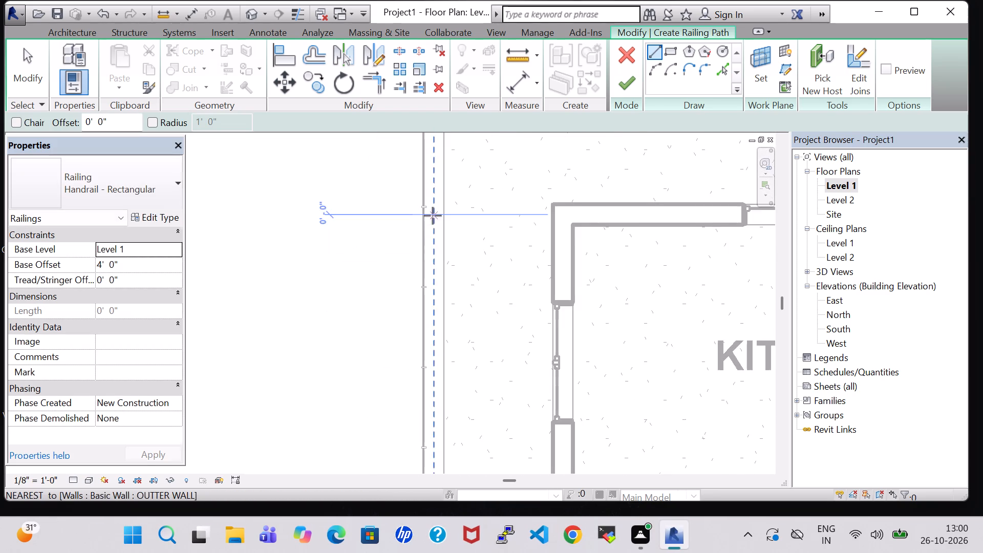
pyautogui.middleClick(433, 216)
pyautogui.moveTo(433, 216); pyautogui.dragTo(417, 268, button='middle')
pyautogui.moveTo(414, 280); pyautogui.dragTo(412, 293, button='middle')
pyautogui.moveTo(407, 319); pyautogui.dragTo(402, 388, button='middle')
pyautogui.scroll(18, 309, 305)
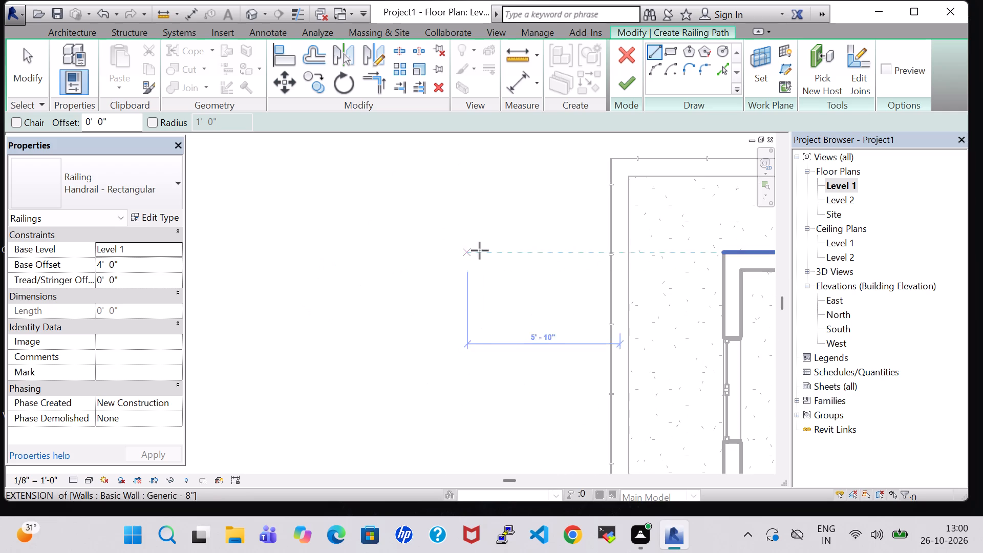
pyautogui.click(621, 159)
pyautogui.moveTo(619, 376); pyautogui.dragTo(592, 295, button='middle')
pyautogui.scroll(-4, 585, 262)
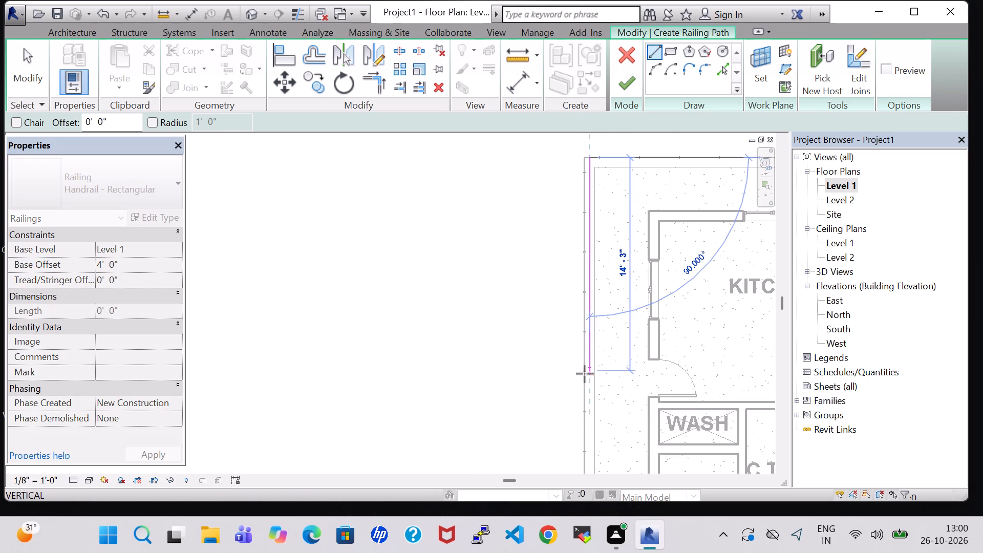
pyautogui.moveTo(585, 374); pyautogui.dragTo(571, 159, button='middle')
pyautogui.scroll(-3, 571, 158)
pyautogui.moveTo(581, 389); pyautogui.dragTo(586, 219, button='middle')
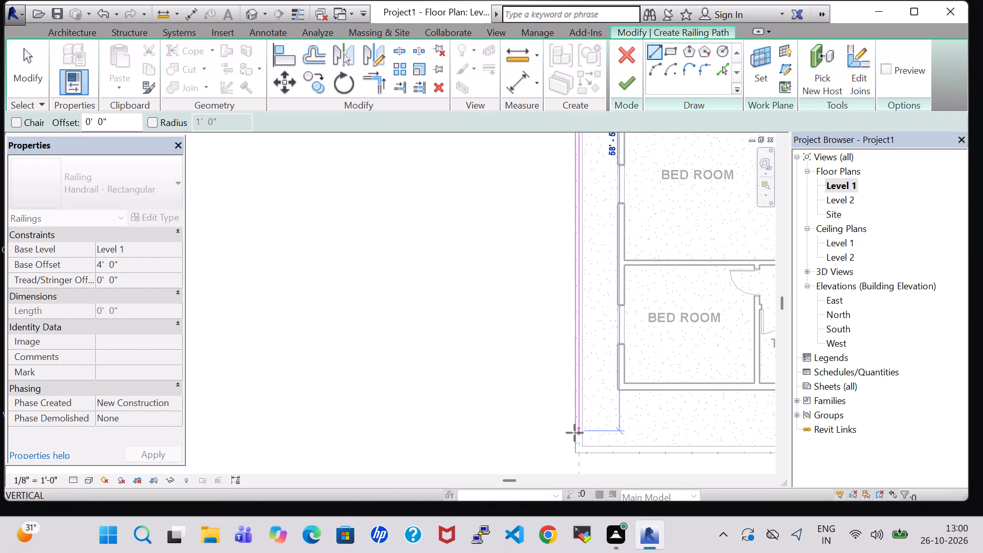
pyautogui.scroll(8, 574, 433)
pyautogui.moveTo(579, 437); pyautogui.dragTo(593, 372, button='middle')
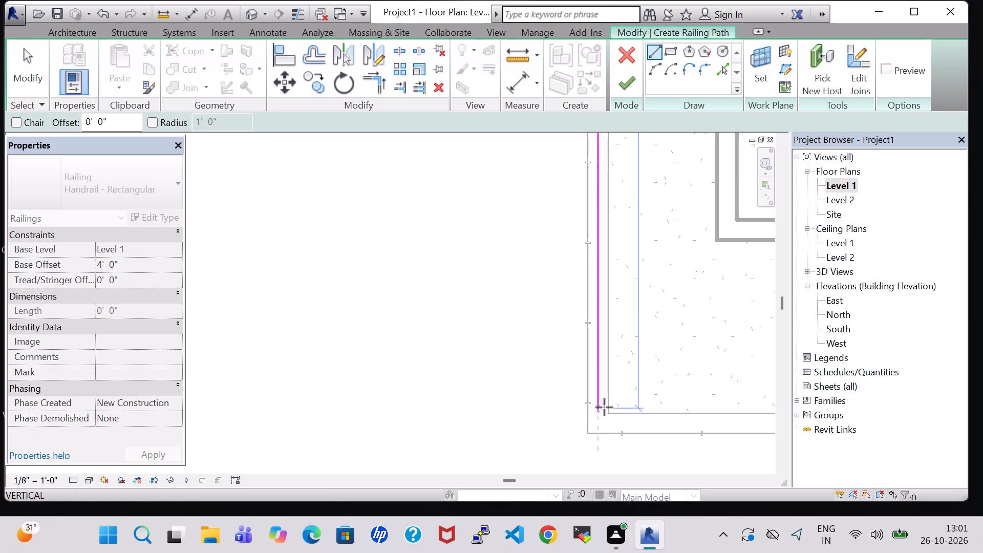
pyautogui.click(602, 420)
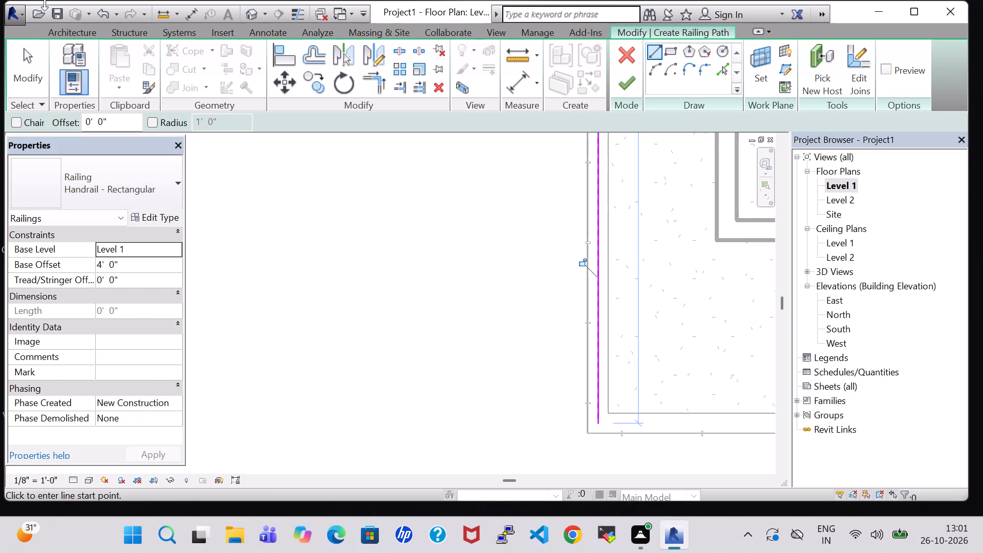
# Set the west railing's base offset to 11' 9" and finish its path sketch.
pyautogui.click(104, 268)
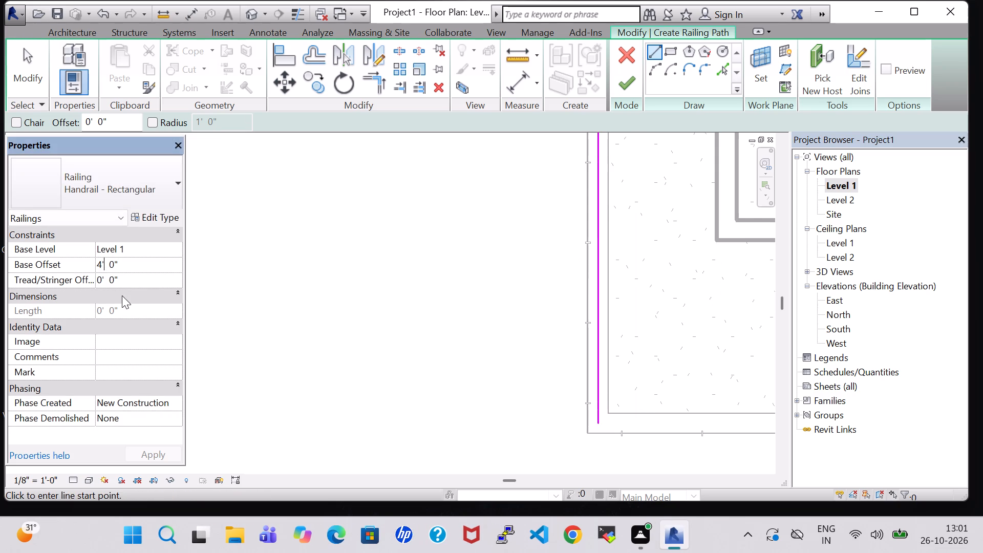
pyautogui.press('Left')
pyautogui.press('BackSpace')
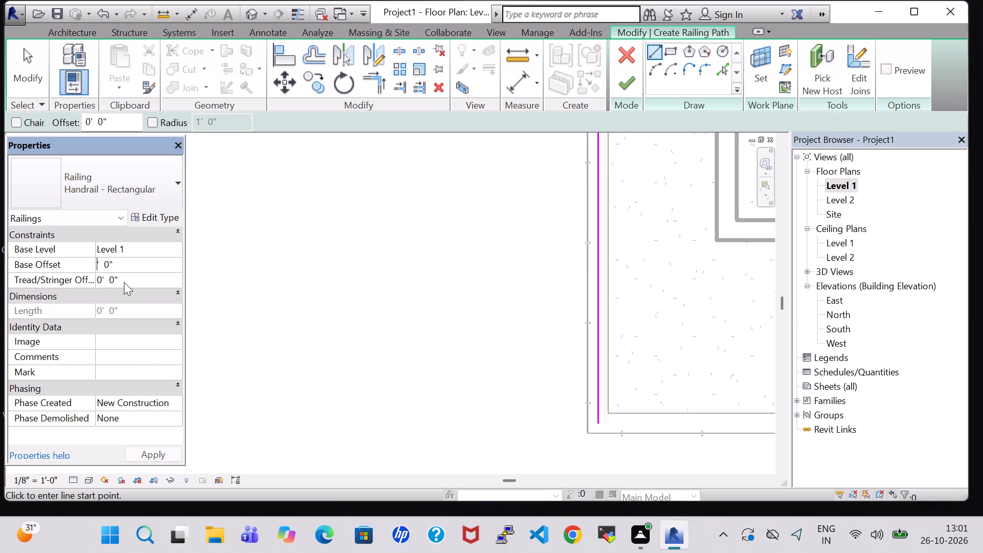
pyautogui.press('1')
pyautogui.press('1')
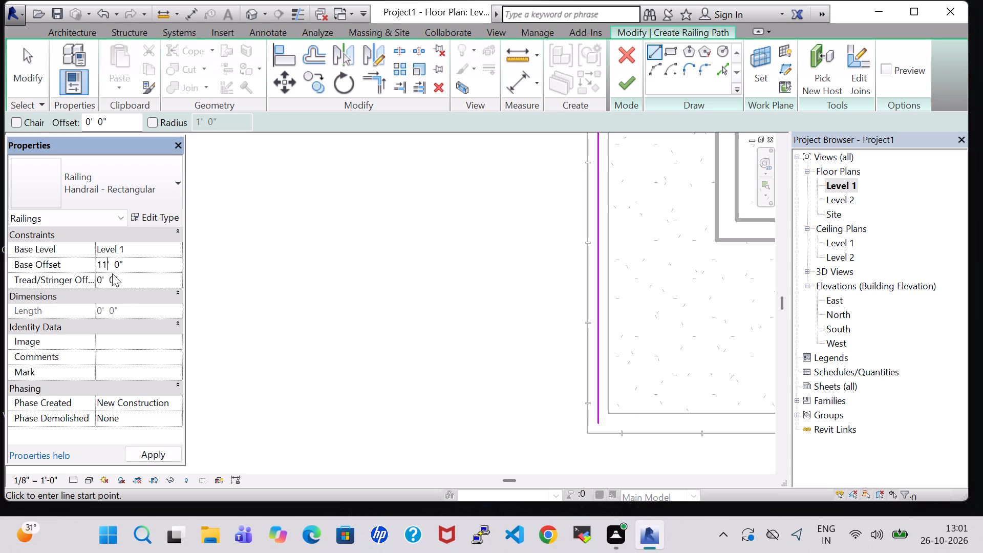
pyautogui.click(119, 264)
pyautogui.press('BackSpace')
pyautogui.press('9')
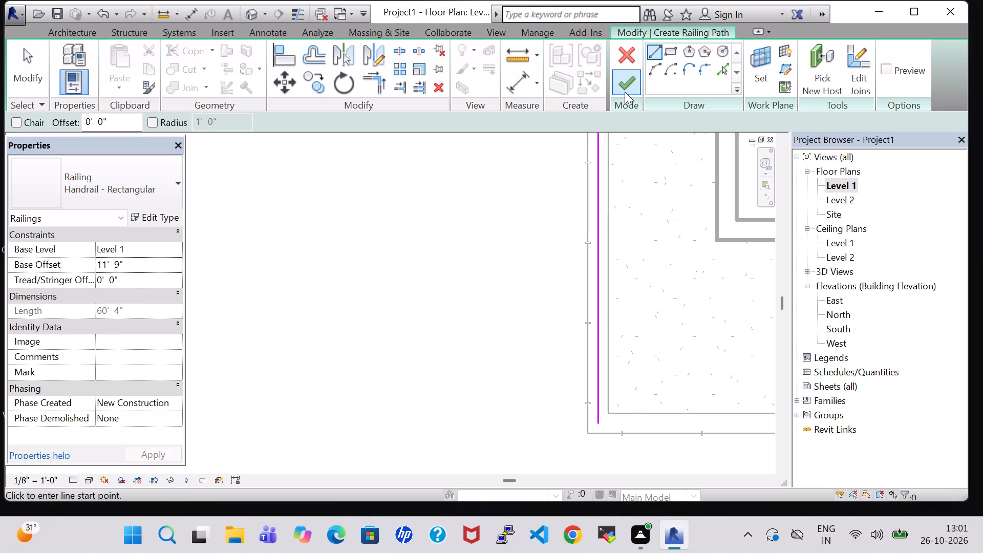
pyautogui.click(614, 79)
# In the 3D view, change the west roof-edge railing's type to Glass Panel - Bottom Fill.
pyautogui.click(247, 13)
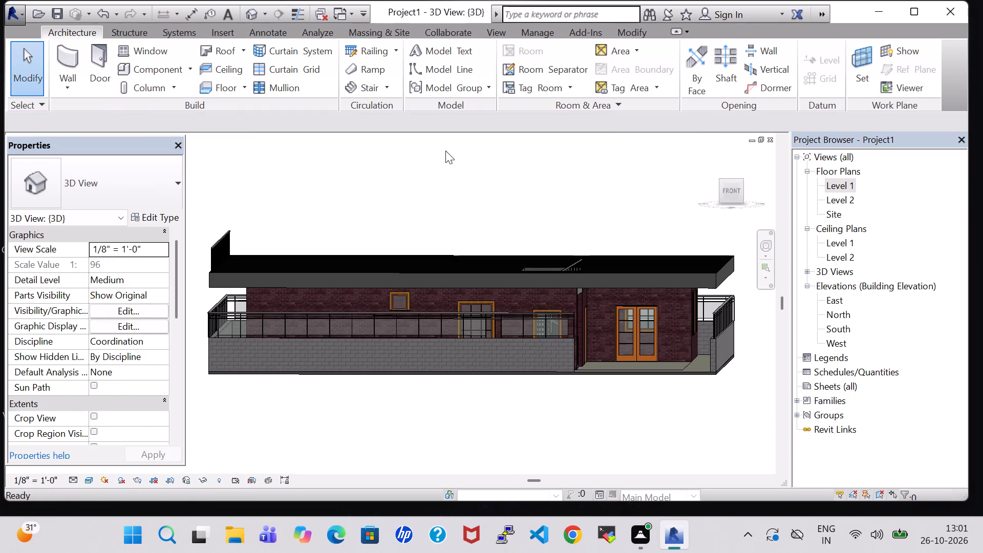
pyautogui.click(223, 237)
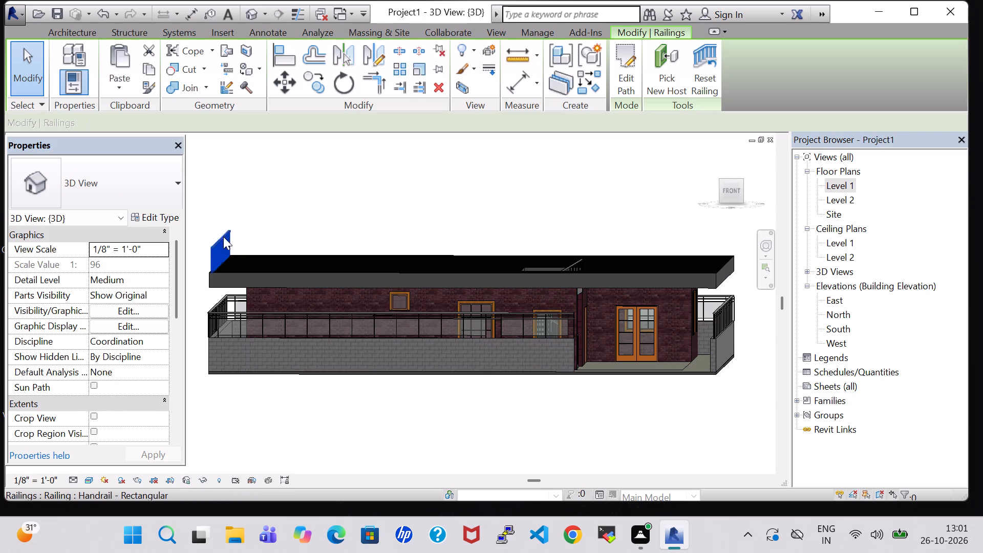
pyautogui.click(120, 188)
pyautogui.scroll(4, 131, 246)
pyautogui.click(130, 257)
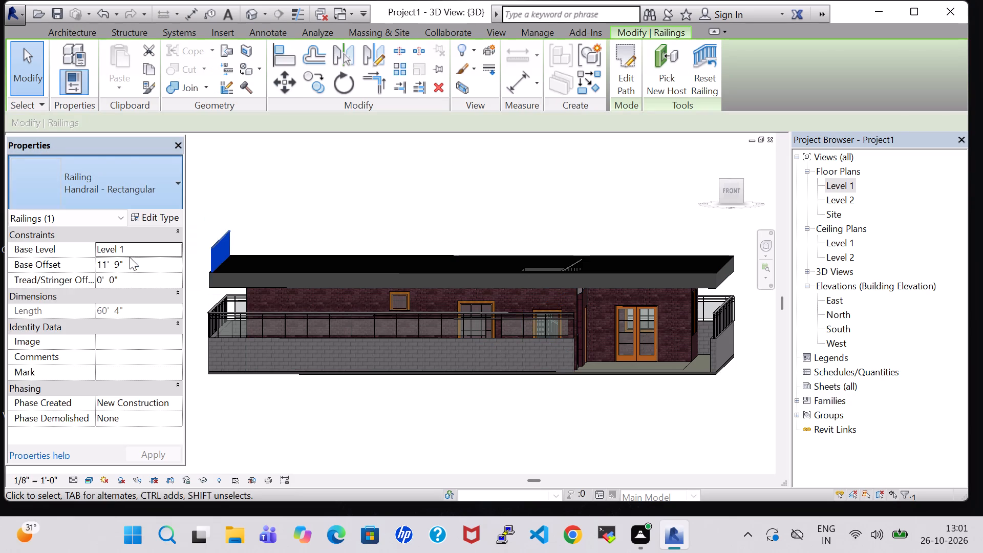
pyautogui.click(377, 189)
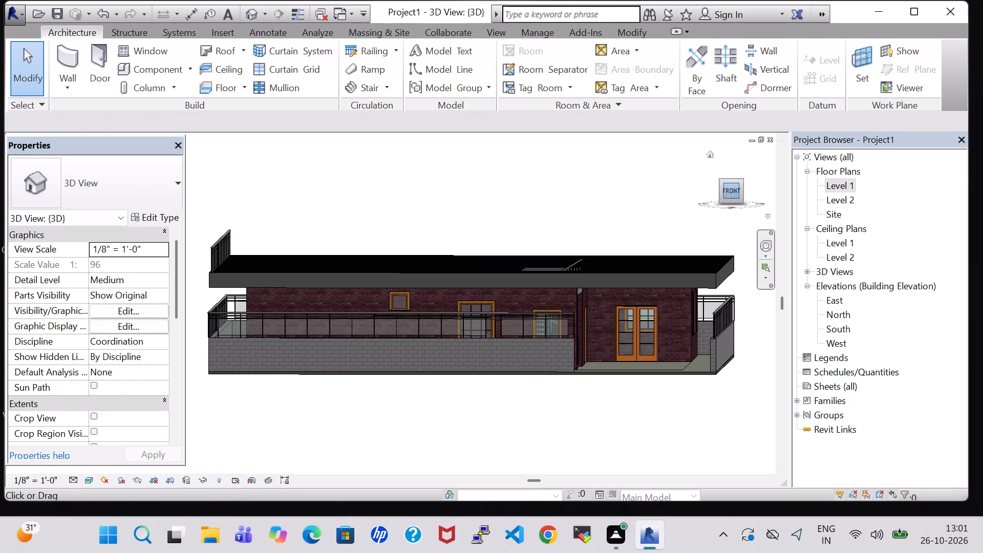
# From the Level 1 plan, sketch a railing path about 60' long along the south boundary between its southwest and southeast corners and finish it.
pyautogui.doubleClick(850, 186)
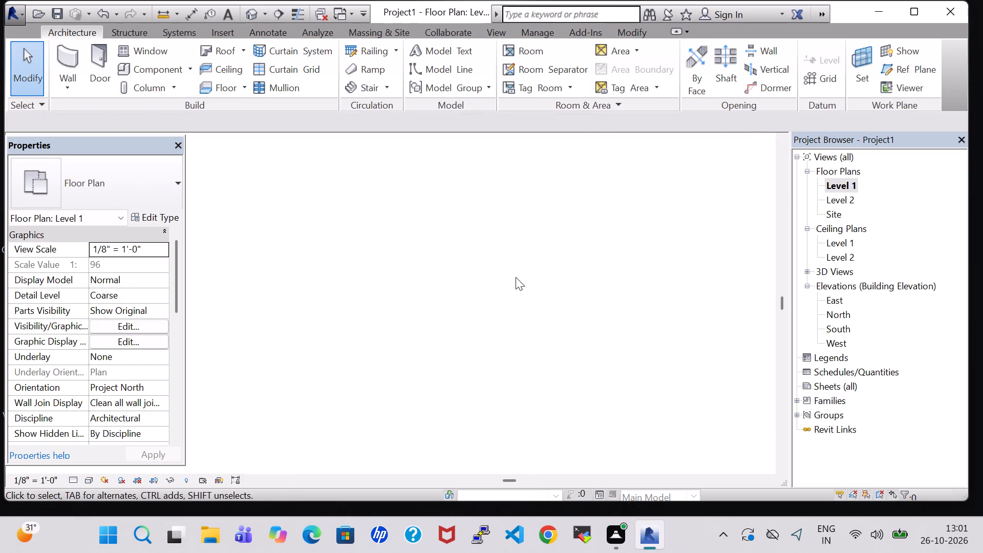
pyautogui.scroll(-3, 514, 278)
pyautogui.click(359, 46)
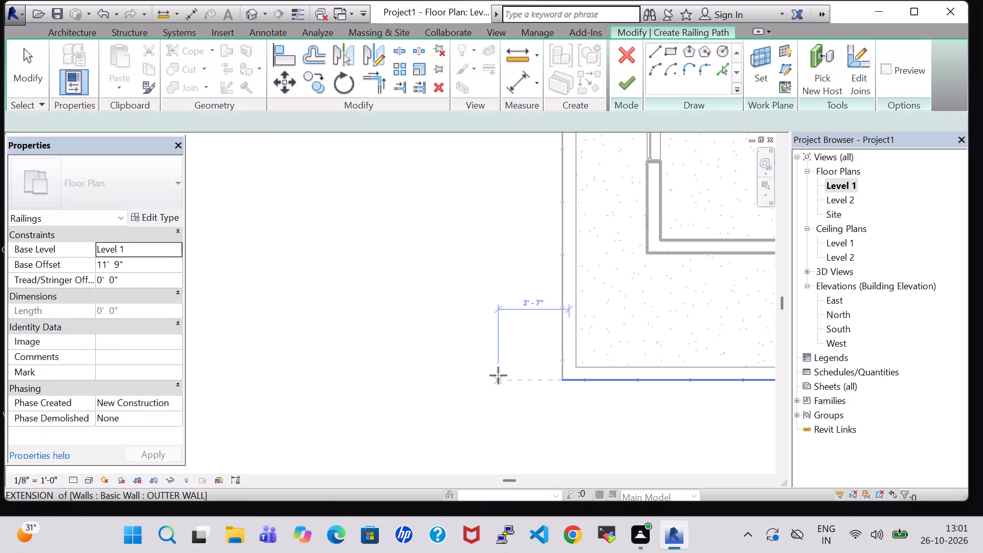
pyautogui.scroll(-3, 498, 375)
pyautogui.moveTo(498, 376); pyautogui.dragTo(387, 370, button='middle')
pyautogui.scroll(14, 405, 368)
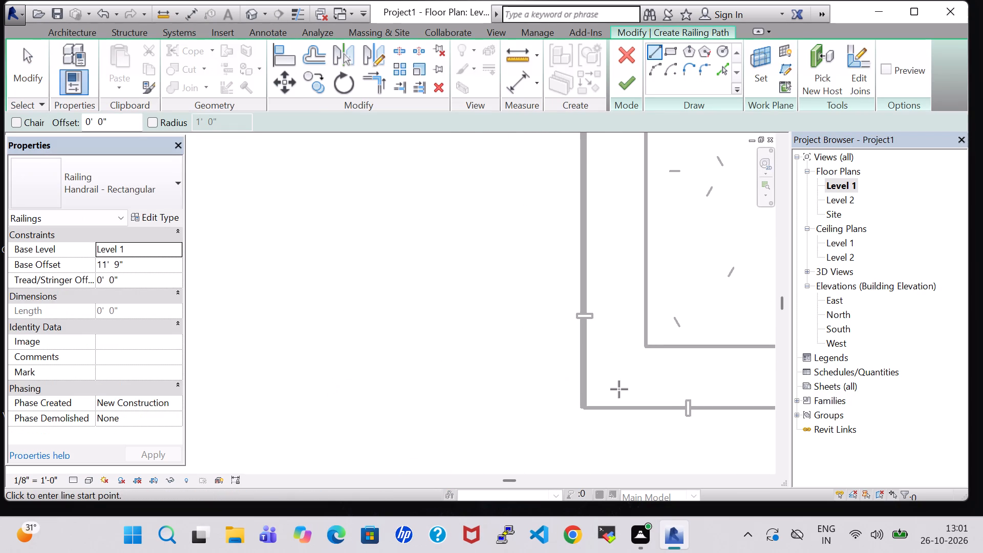
pyautogui.click(617, 378)
pyautogui.scroll(-3, 636, 378)
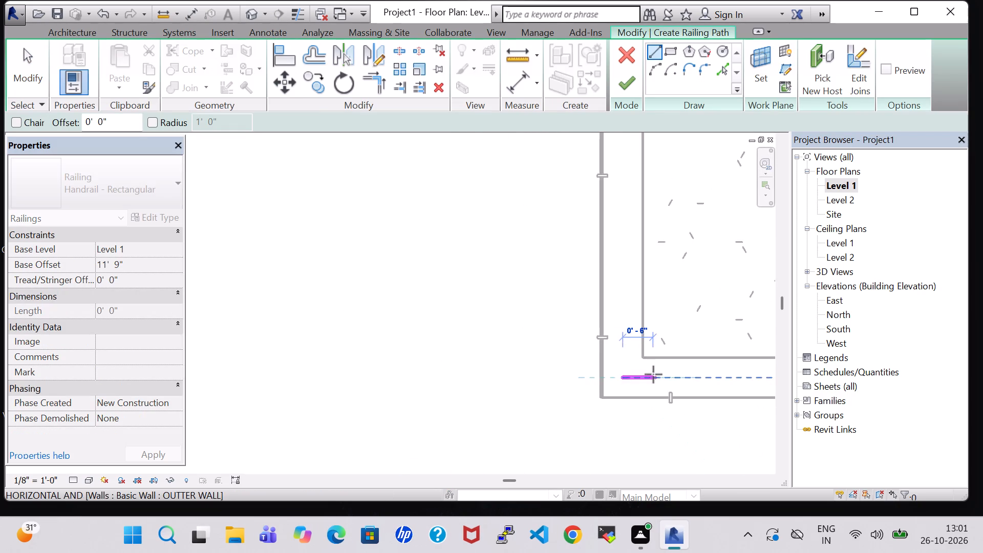
pyautogui.middleClick(653, 374)
pyautogui.middleClick(653, 374)
pyautogui.moveTo(643, 374); pyautogui.dragTo(437, 384, button='middle')
pyautogui.scroll(-1, 426, 385)
pyautogui.scroll(14, 262, 347)
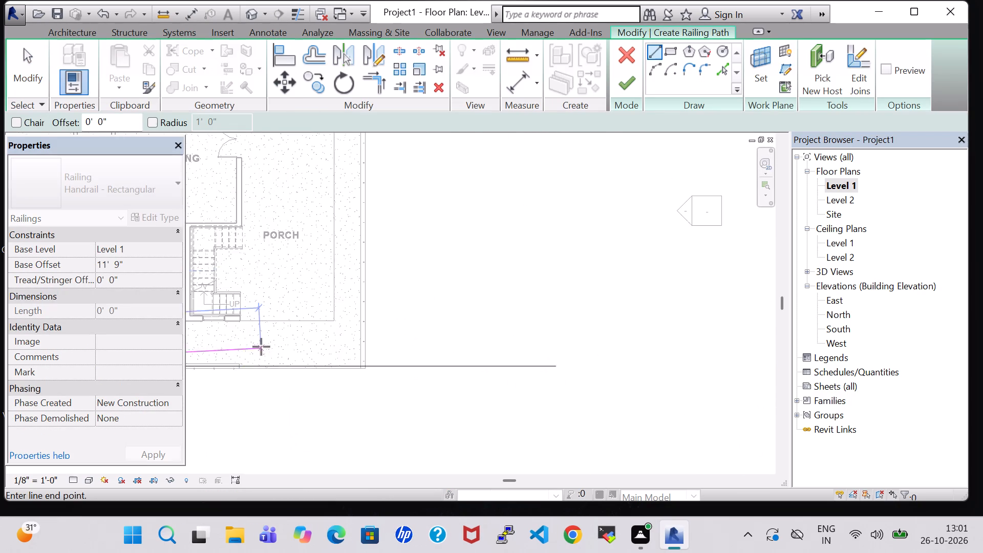
pyautogui.scroll(3, 261, 347)
pyautogui.scroll(3, 349, 395)
pyautogui.scroll(-8, 351, 395)
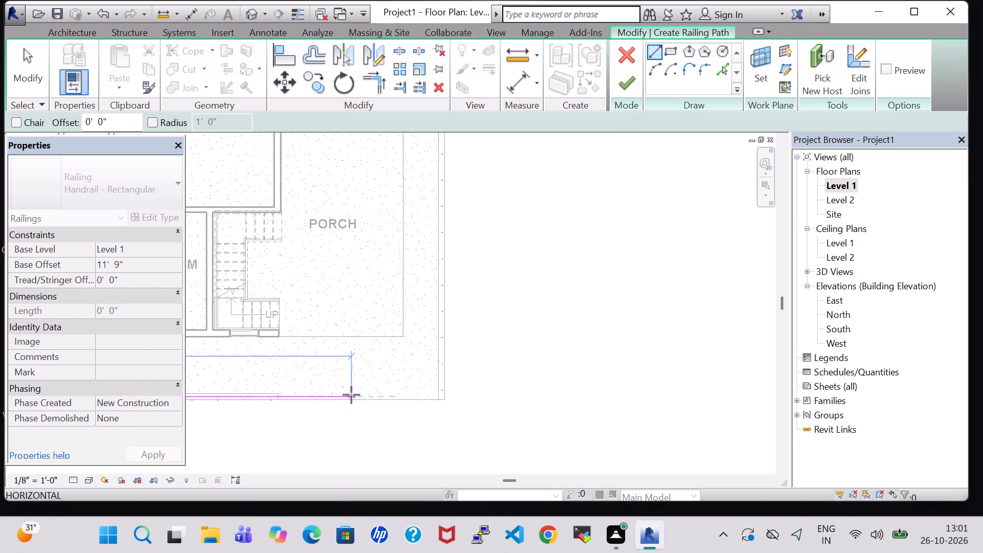
pyautogui.moveTo(351, 395); pyautogui.dragTo(417, 378, button='middle')
pyautogui.scroll(11, 481, 370)
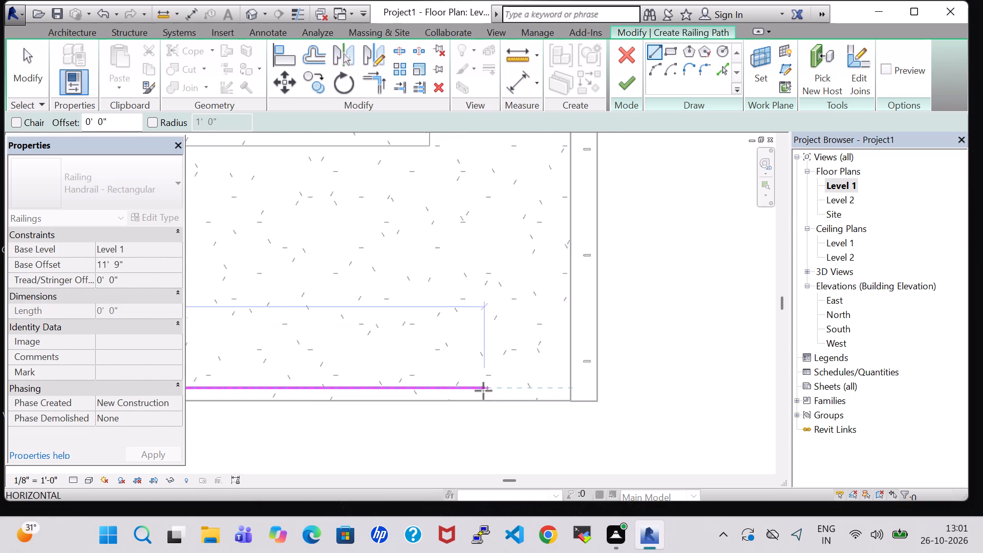
pyautogui.click(603, 392)
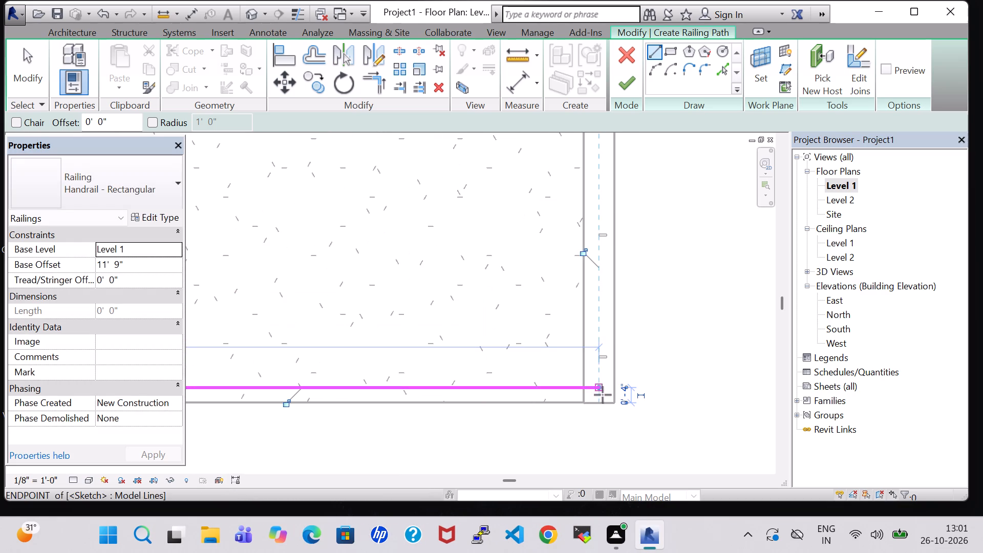
pyautogui.click(617, 74)
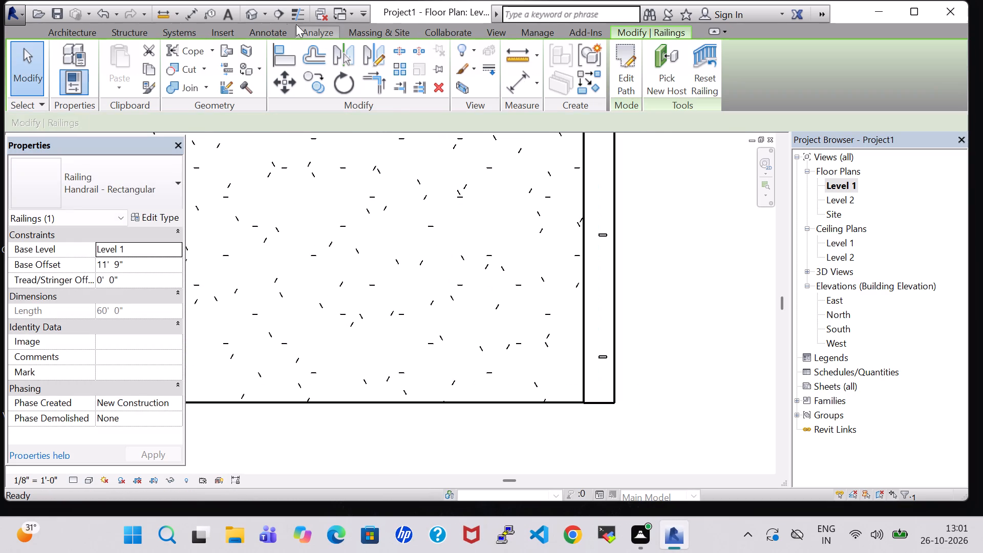
# In the 3D view, change the south roof-edge railing's type to Glass Panel - Bottom Fill.
pyautogui.click(250, 14)
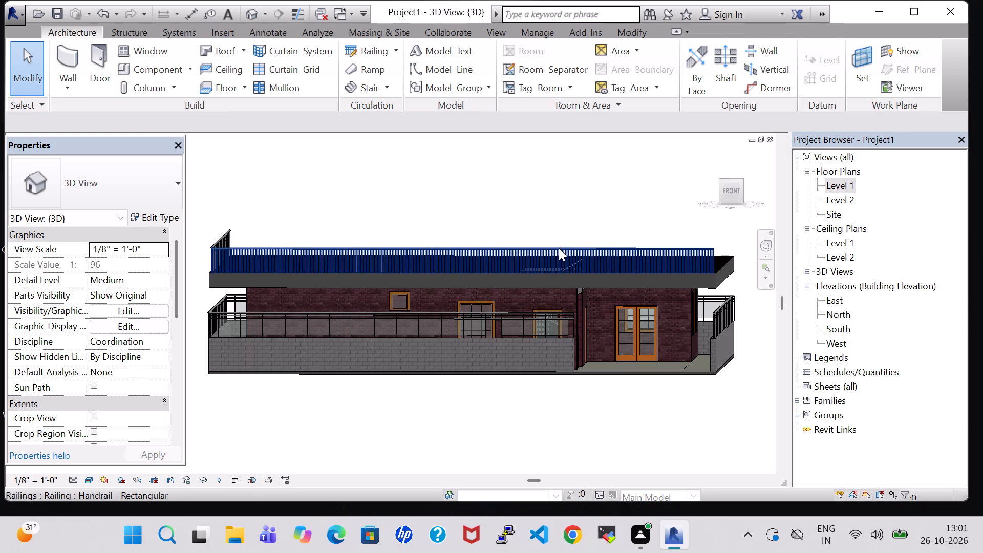
pyautogui.click(559, 248)
pyautogui.click(147, 191)
pyautogui.scroll(2, 142, 262)
pyautogui.click(142, 262)
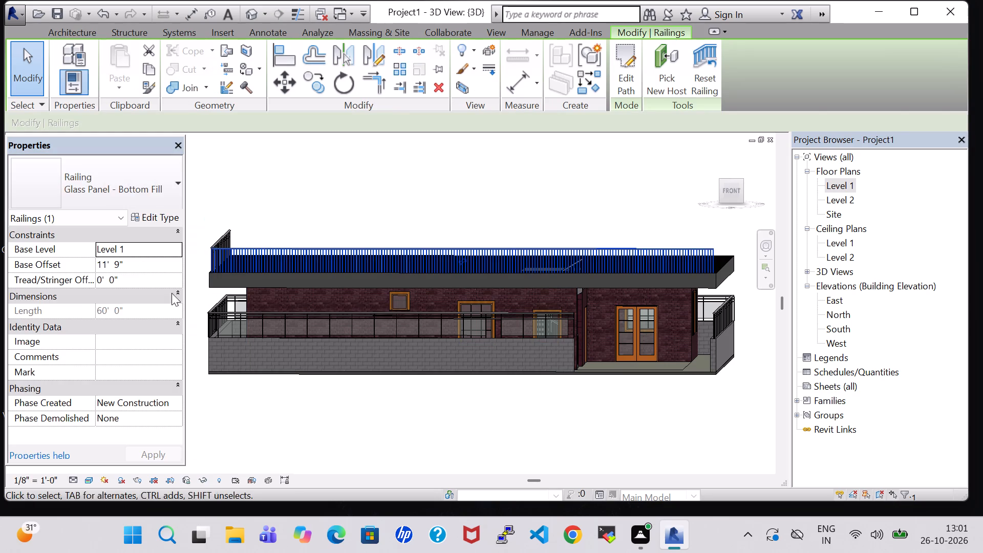
pyautogui.click(362, 423)
# Examine the roof-edge glass railings and the stair opening from above in 3D.
pyautogui.scroll(1, 484, 183)
pyautogui.keyDown('shift'); pyautogui.middleClick(490, 180); pyautogui.keyUp('shift')
pyautogui.keyDown('shift'); pyautogui.moveTo(489, 186); pyautogui.dragTo(489, 192, button='middle'); pyautogui.keyUp('shift')
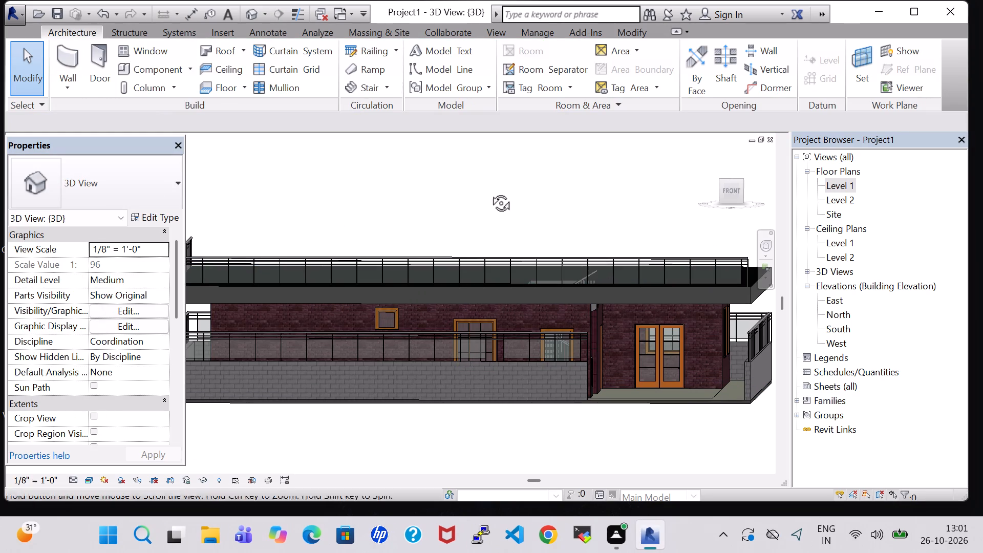
pyautogui.keyDown('shift'); pyautogui.moveTo(489, 192); pyautogui.dragTo(492, 194, button='middle'); pyautogui.keyUp('shift')
pyautogui.keyDown('shift'); pyautogui.moveTo(494, 197); pyautogui.dragTo(494, 210, button='middle'); pyautogui.keyUp('shift')
pyautogui.keyDown('shift'); pyautogui.moveTo(494, 211); pyautogui.dragTo(495, 237, button='middle'); pyautogui.keyUp('shift')
pyautogui.keyDown('shift'); pyautogui.moveTo(496, 255); pyautogui.dragTo(496, 261, button='middle'); pyautogui.keyUp('shift')
pyautogui.keyDown('shift'); pyautogui.moveTo(532, 174); pyautogui.dragTo(524, 233, button='middle'); pyautogui.keyUp('shift')
pyautogui.keyDown('shift'); pyautogui.middleClick(524, 233); pyautogui.keyUp('shift')
pyautogui.scroll(5, 724, 414)
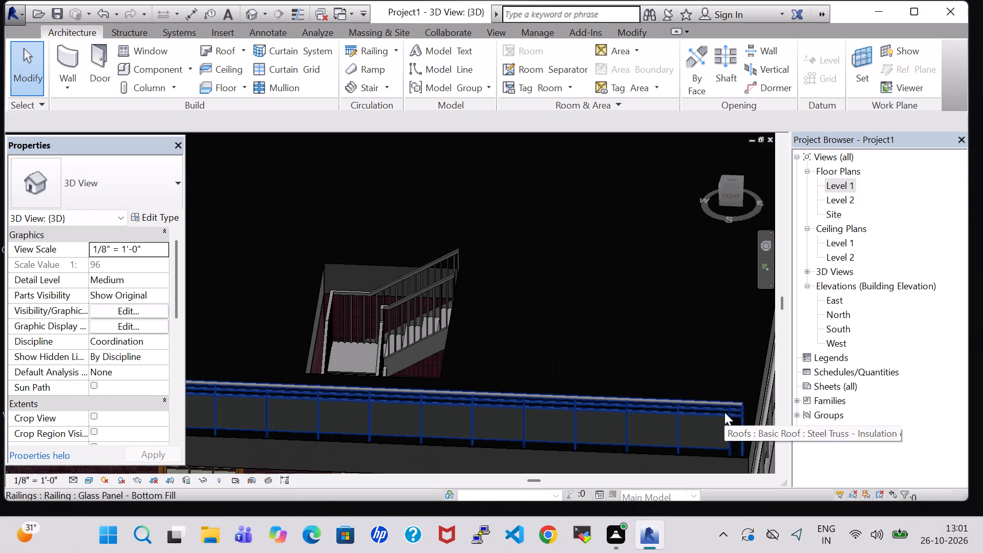
# From the Level 1 plan, sketch a railing path about 60' long along the east boundary wall between its southeast and northeast corners and finish it.
pyautogui.doubleClick(842, 181)
pyautogui.scroll(-4, 550, 202)
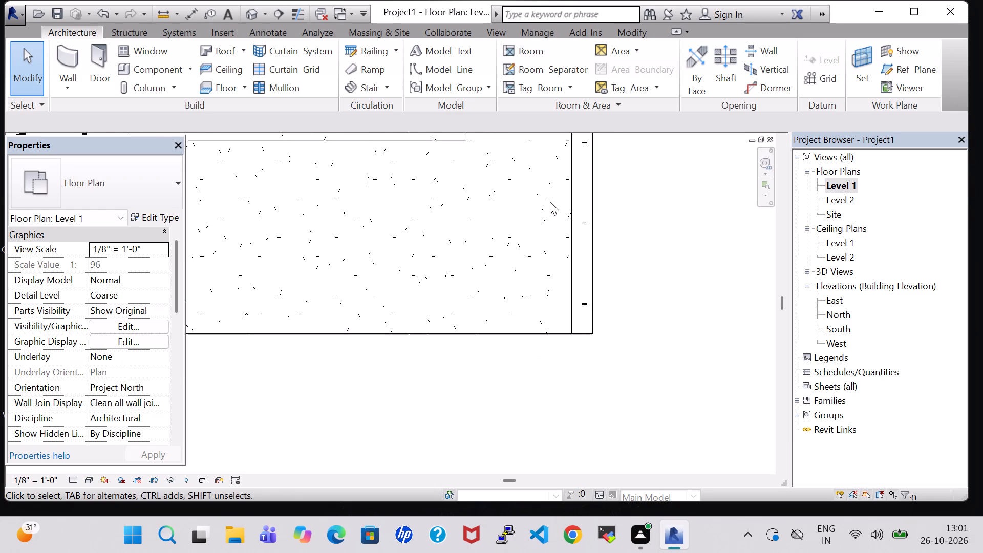
pyautogui.click(353, 52)
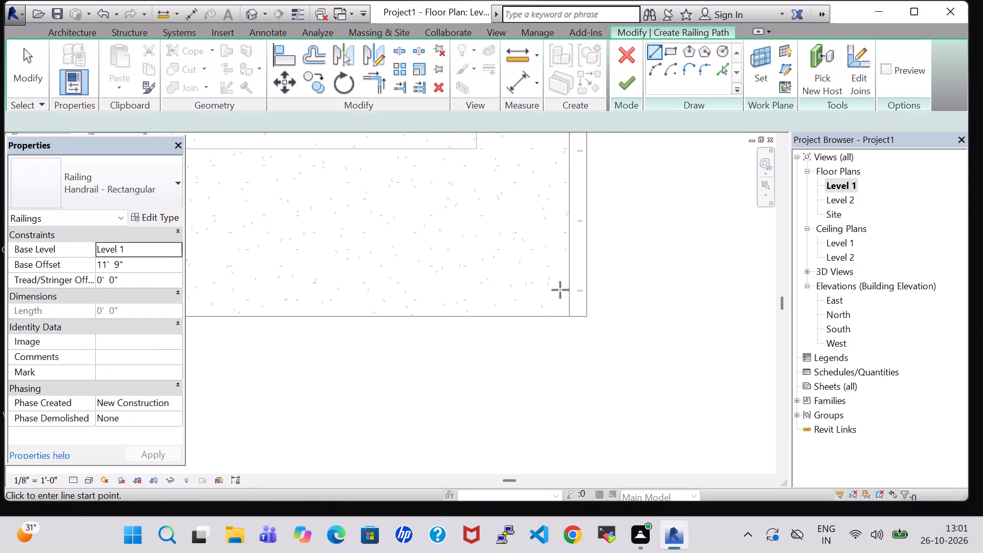
pyautogui.scroll(8, 575, 297)
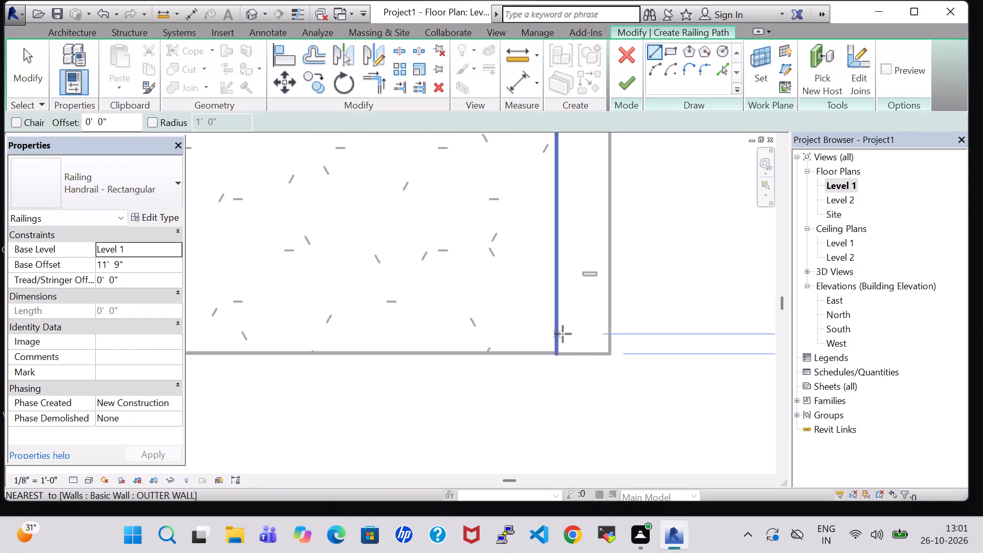
pyautogui.scroll(-3, 585, 335)
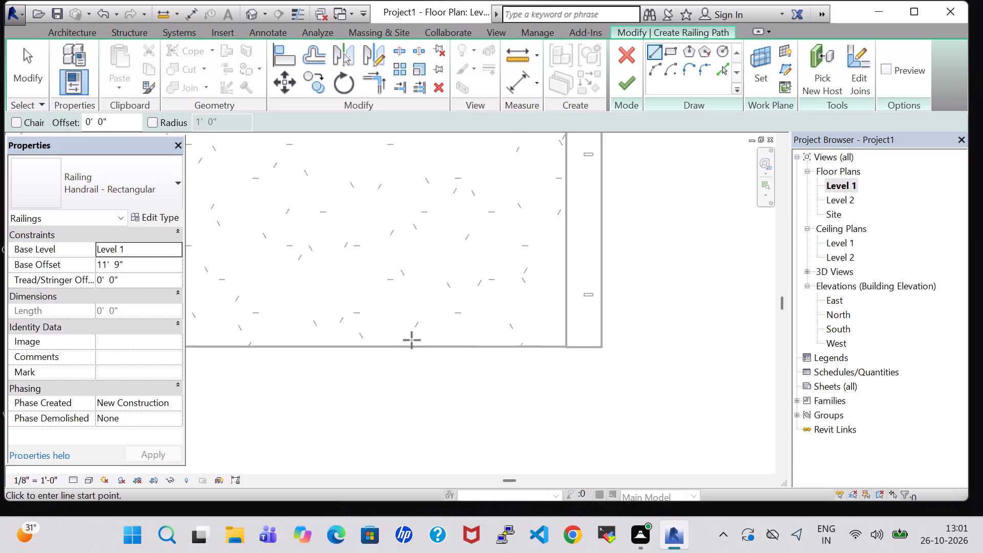
pyautogui.scroll(-6, 391, 342)
pyautogui.moveTo(320, 410); pyautogui.dragTo(390, 410, button='middle')
pyautogui.moveTo(482, 410); pyautogui.dragTo(502, 410, button='middle')
pyautogui.scroll(-3, 451, 407)
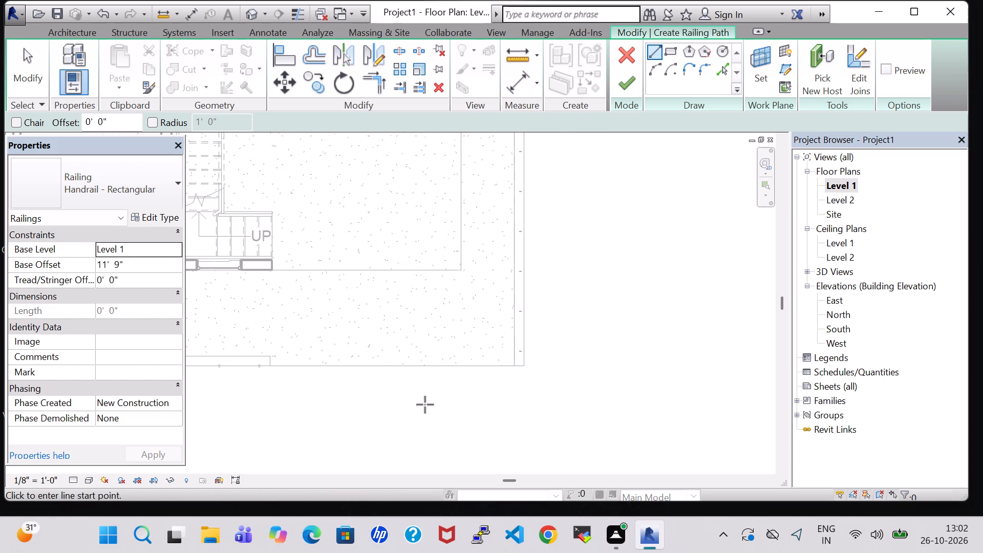
pyautogui.scroll(-1, 424, 401)
pyautogui.moveTo(424, 401); pyautogui.dragTo(467, 401, button='middle')
pyautogui.scroll(11, 477, 401)
pyautogui.moveTo(716, 366); pyautogui.dragTo(514, 486, button='middle')
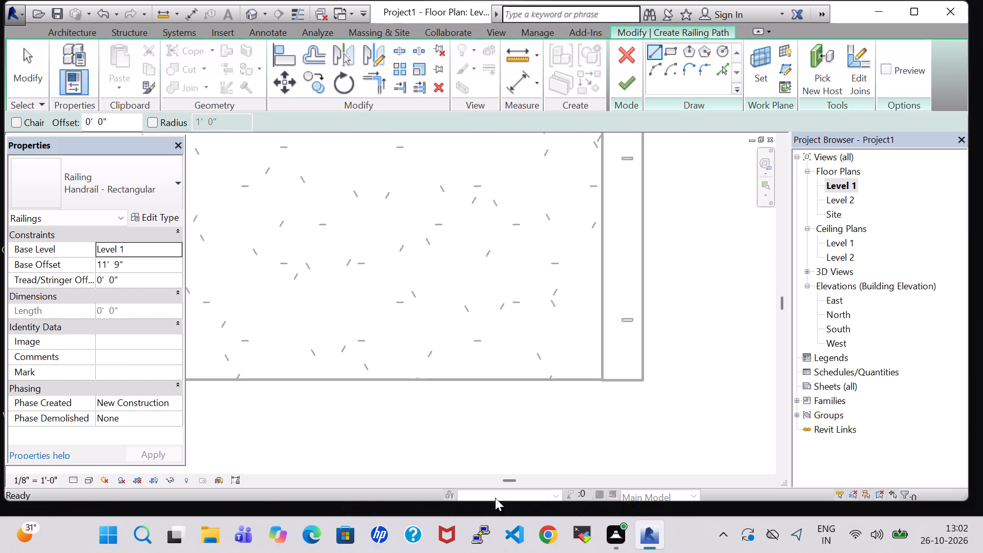
pyautogui.click(620, 367)
pyautogui.scroll(-2, 618, 202)
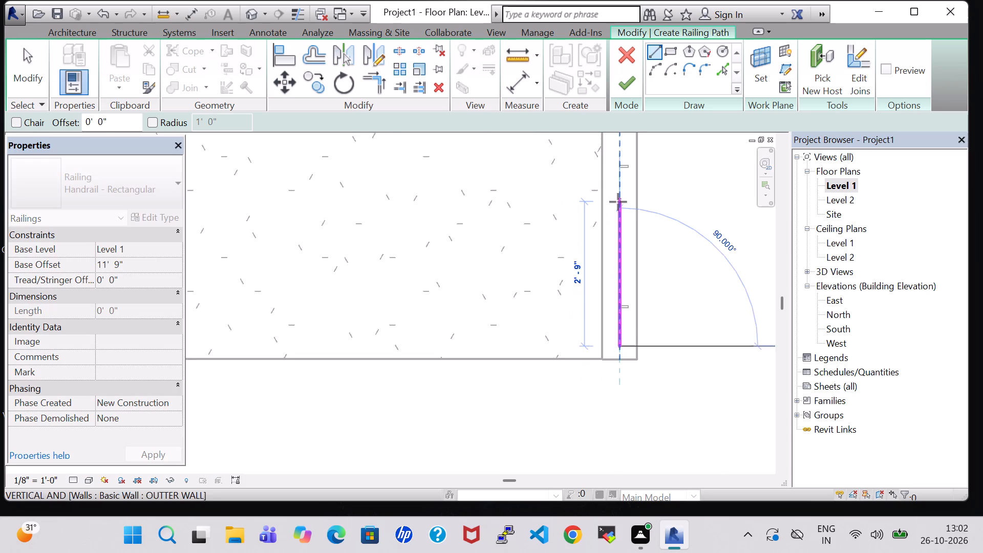
pyautogui.scroll(-2, 618, 202)
pyautogui.moveTo(618, 202); pyautogui.dragTo(621, 312, button='middle')
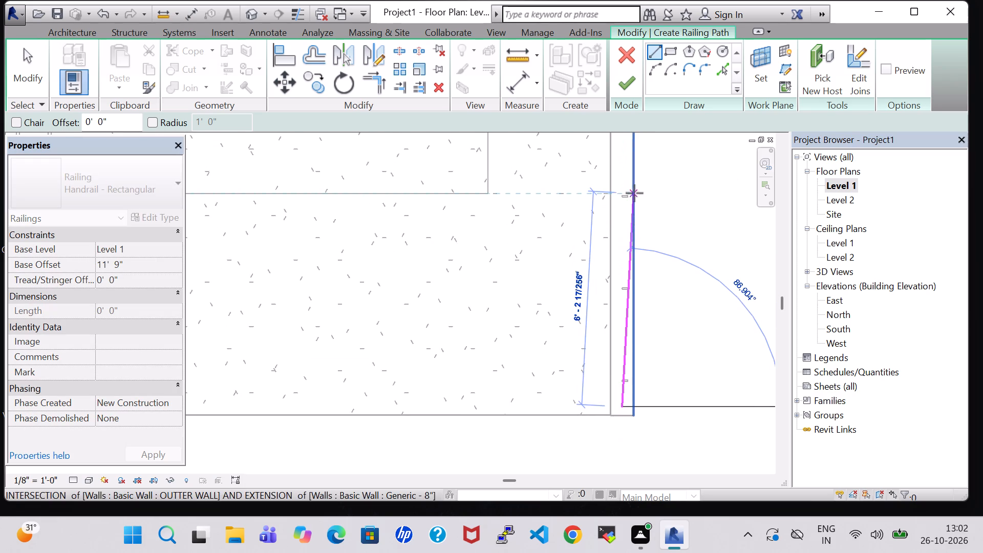
pyautogui.moveTo(626, 163); pyautogui.dragTo(616, 361, button='middle')
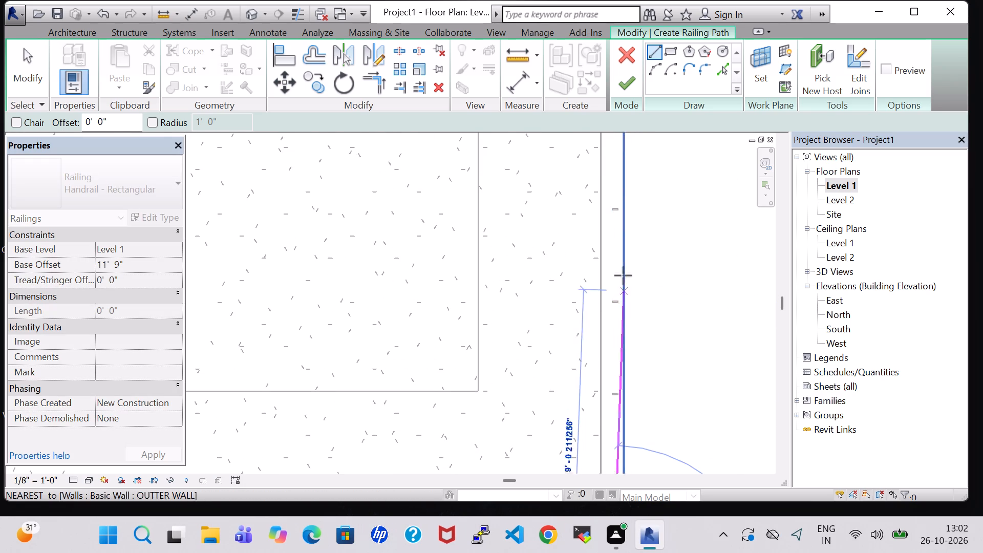
pyautogui.moveTo(611, 169); pyautogui.dragTo(621, 357, button='middle')
pyautogui.scroll(-2, 621, 371)
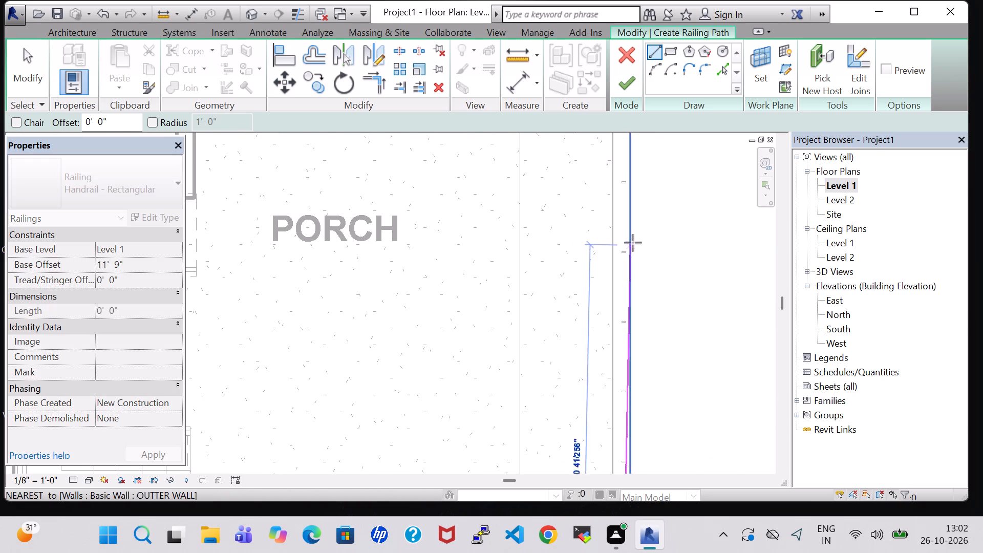
pyautogui.moveTo(617, 192); pyautogui.dragTo(617, 365, button='middle')
pyautogui.moveTo(617, 440); pyautogui.dragTo(618, 469, button='middle')
pyautogui.scroll(-8, 628, 312)
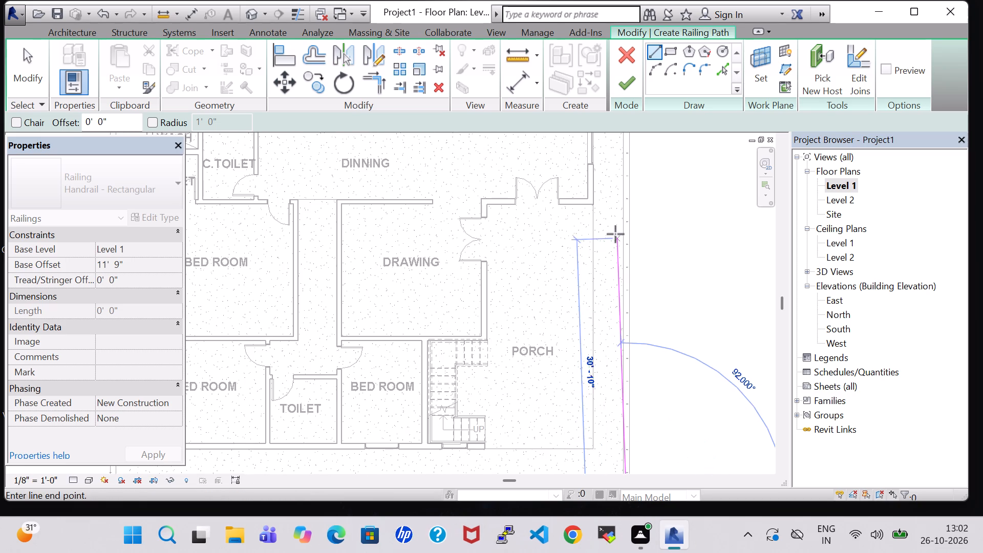
pyautogui.moveTo(624, 234); pyautogui.dragTo(626, 396, button='middle')
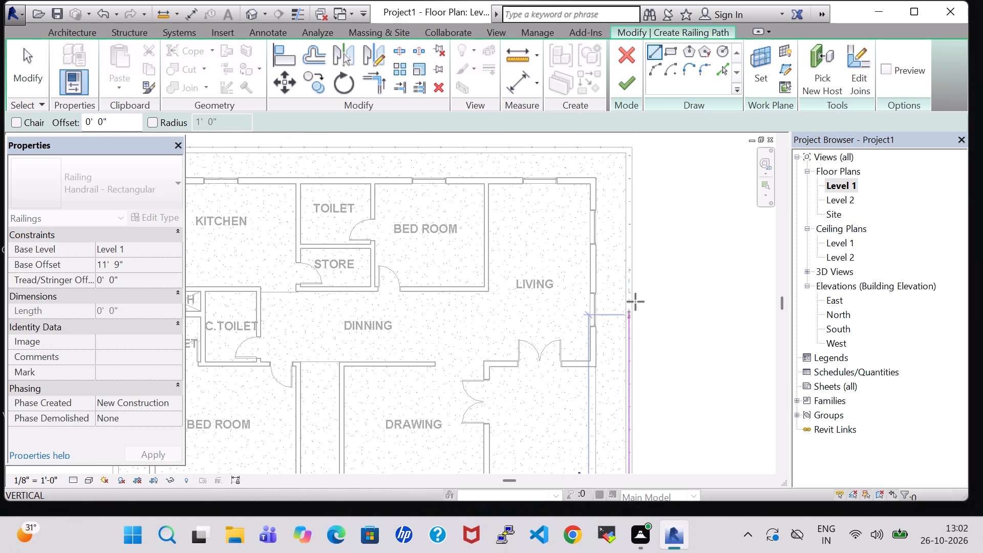
pyautogui.scroll(5, 626, 196)
pyautogui.moveTo(626, 196); pyautogui.dragTo(648, 331, button='middle')
pyautogui.scroll(-1, 626, 196)
pyautogui.scroll(3, 648, 346)
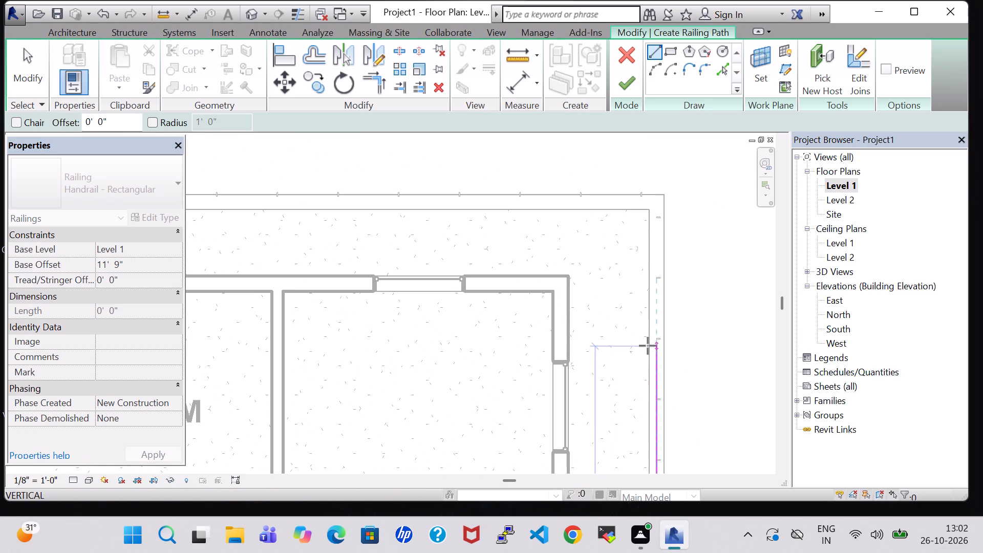
pyautogui.click(656, 206)
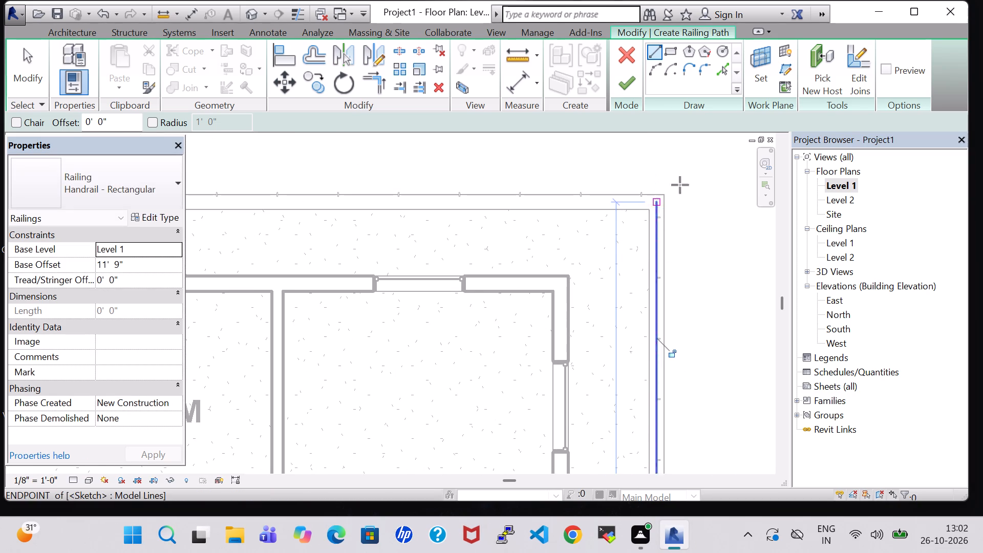
pyautogui.click(627, 90)
# In the 3D view, change the east roof-edge railing's type to Glass Panel - Bottom Fill.
pyautogui.click(254, 18)
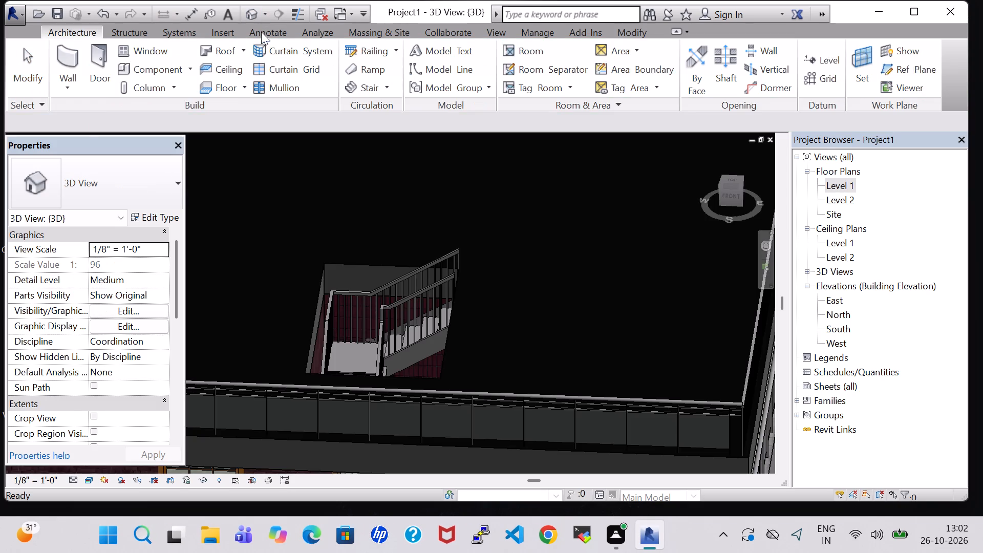
pyautogui.scroll(-1, 725, 394)
pyautogui.moveTo(660, 387); pyautogui.dragTo(650, 387, button='middle')
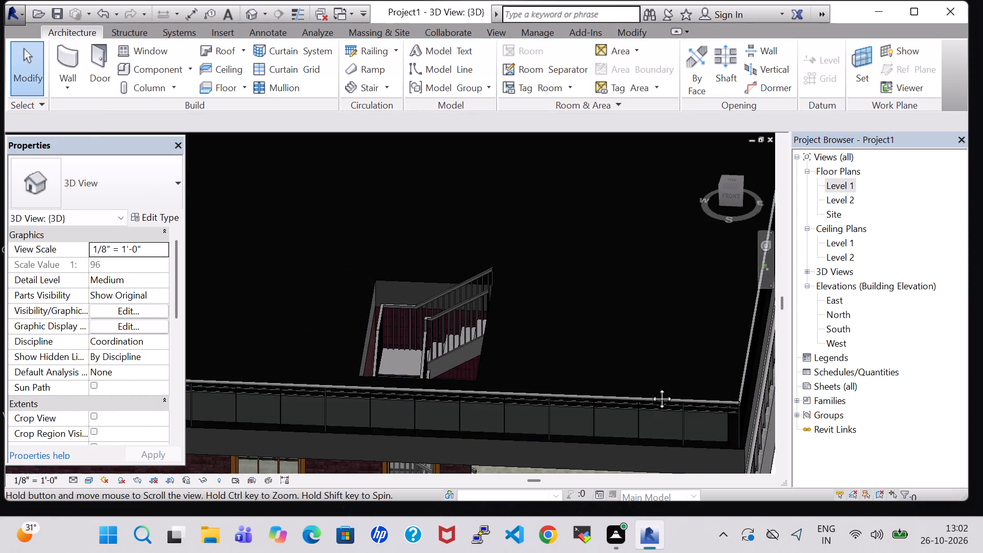
pyautogui.moveTo(650, 387); pyautogui.dragTo(456, 409, button='middle')
pyautogui.click(550, 369)
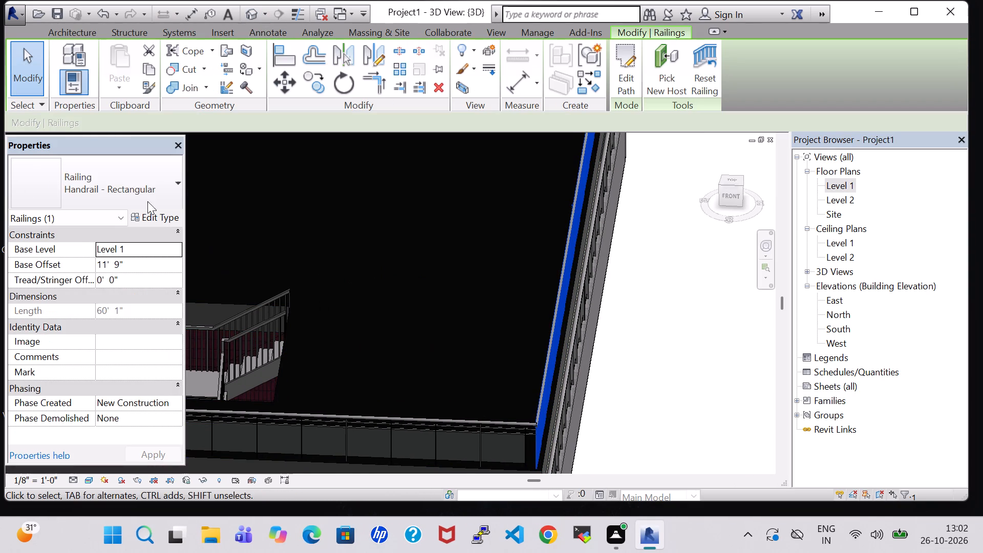
pyautogui.click(124, 195)
pyautogui.click(119, 252)
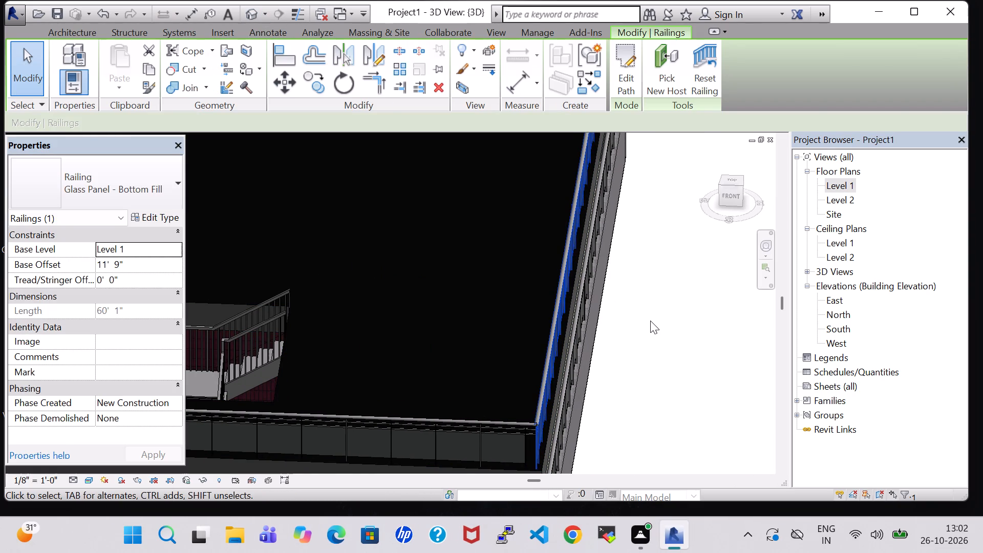
pyautogui.click(650, 321)
# Examine the east roof-edge glass railing and the roof's north edge in 3D.
pyautogui.scroll(-3, 652, 321)
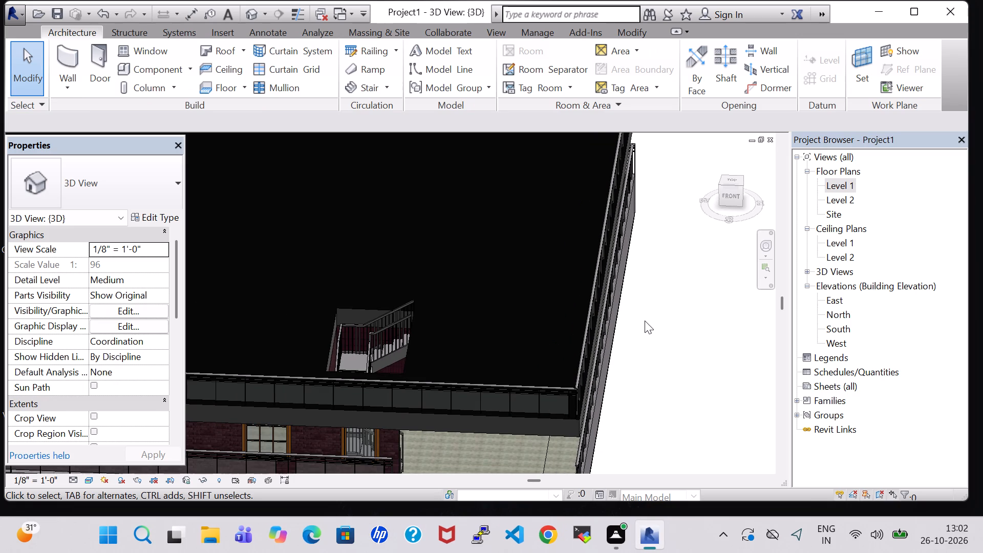
pyautogui.click(638, 341)
pyautogui.keyDown('shift'); pyautogui.moveTo(682, 336); pyautogui.dragTo(651, 343, button='middle'); pyautogui.keyUp('shift')
pyautogui.keyDown('shift'); pyautogui.moveTo(650, 343); pyautogui.dragTo(645, 344, button='middle'); pyautogui.keyUp('shift')
pyautogui.keyDown('shift'); pyautogui.middleClick(645, 344); pyautogui.keyUp('shift')
pyautogui.keyDown('shift'); pyautogui.moveTo(644, 344); pyautogui.dragTo(630, 349, button='middle'); pyautogui.keyUp('shift')
pyautogui.keyDown('shift'); pyautogui.moveTo(624, 352); pyautogui.dragTo(606, 359, button='middle'); pyautogui.keyUp('shift')
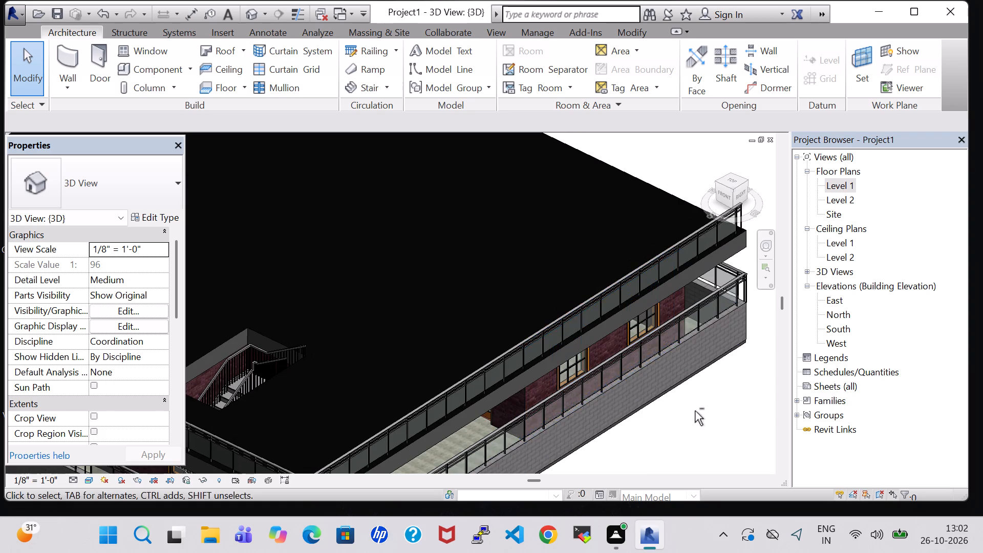
pyautogui.keyDown('shift'); pyautogui.moveTo(695, 411); pyautogui.dragTo(569, 435, button='middle'); pyautogui.keyUp('shift')
pyautogui.moveTo(701, 416); pyautogui.dragTo(698, 371, button='middle')
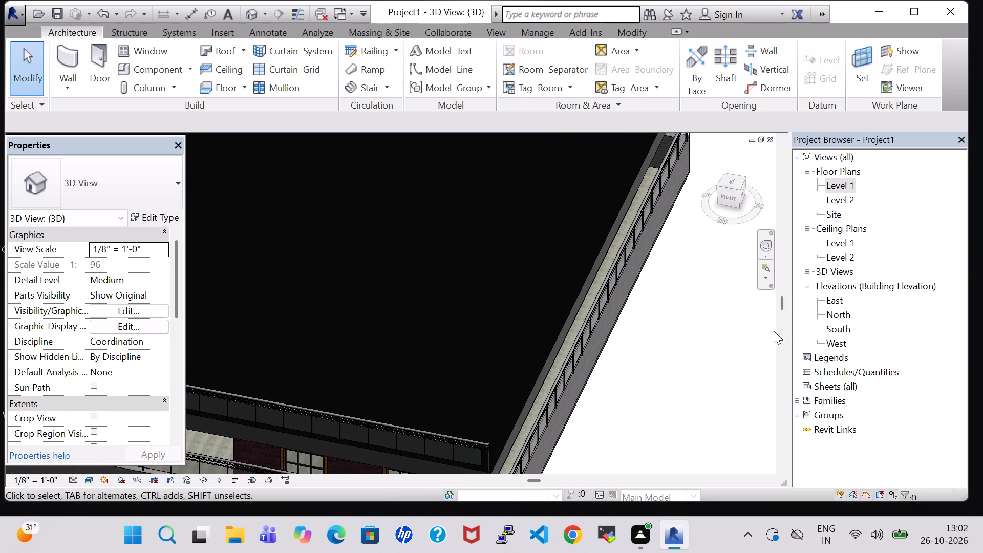
# From the Level 1 plan, sketch a railing path about 60' long along the north boundary wall between its northeast and northwest corners and finish it.
pyautogui.doubleClick(839, 180)
pyautogui.scroll(-3, 600, 208)
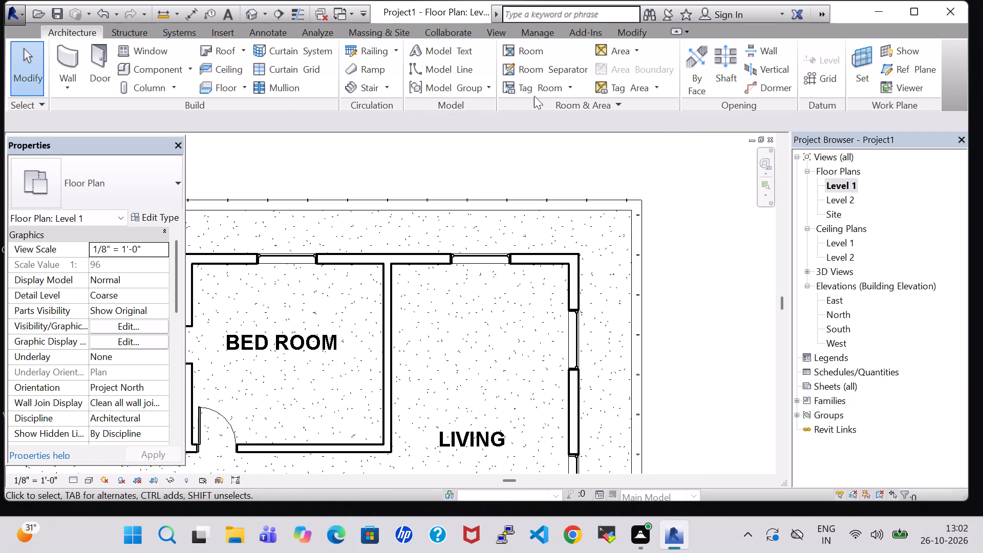
pyautogui.click(369, 52)
pyautogui.scroll(7, 646, 226)
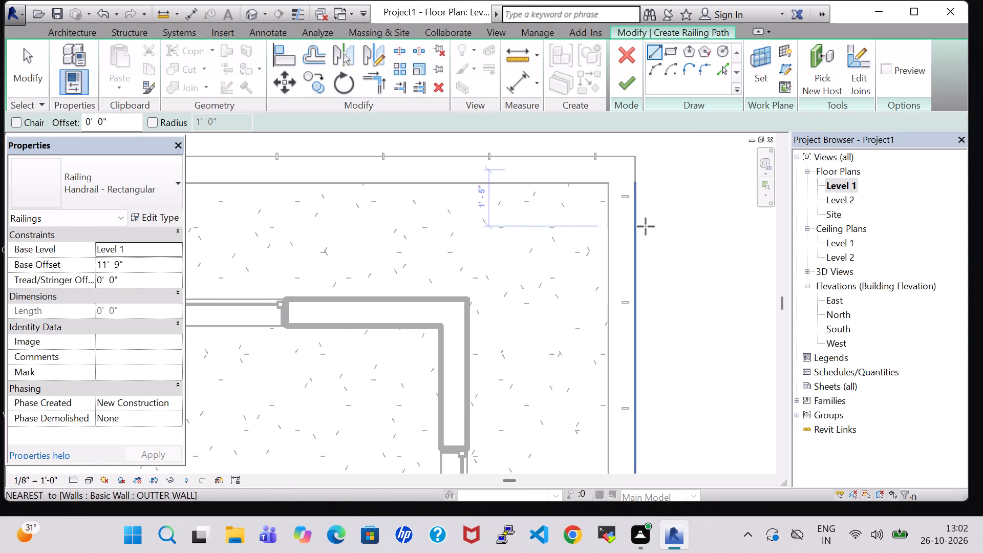
pyautogui.click(622, 171)
pyautogui.moveTo(313, 173); pyautogui.dragTo(557, 175, button='middle')
pyautogui.moveTo(266, 174); pyautogui.dragTo(754, 185, button='middle')
pyautogui.moveTo(337, 184); pyautogui.dragTo(809, 212, button='middle')
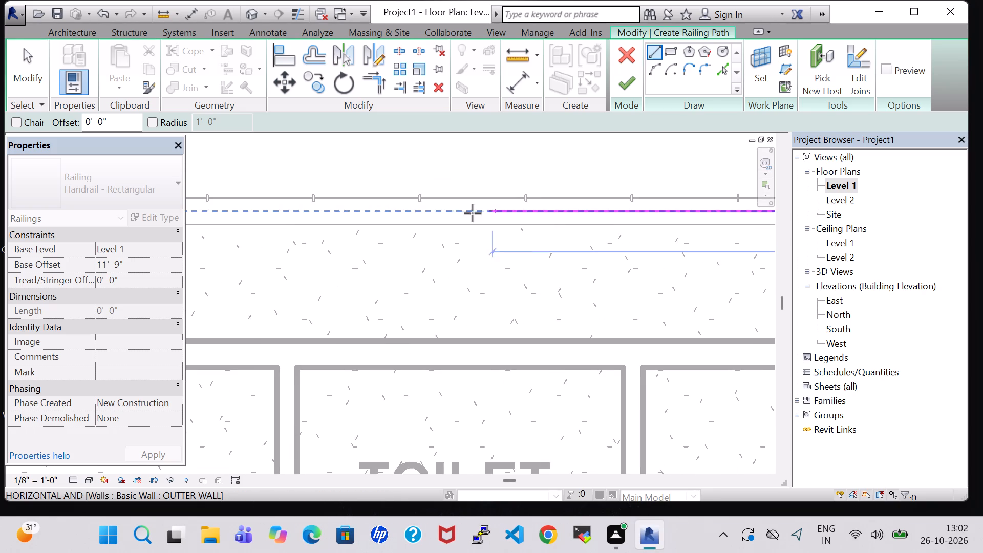
pyautogui.moveTo(272, 222); pyautogui.dragTo(758, 228, button='middle')
pyautogui.scroll(-1, 475, 224)
pyautogui.moveTo(333, 221); pyautogui.dragTo(570, 223, button='middle')
pyautogui.scroll(-1, 556, 223)
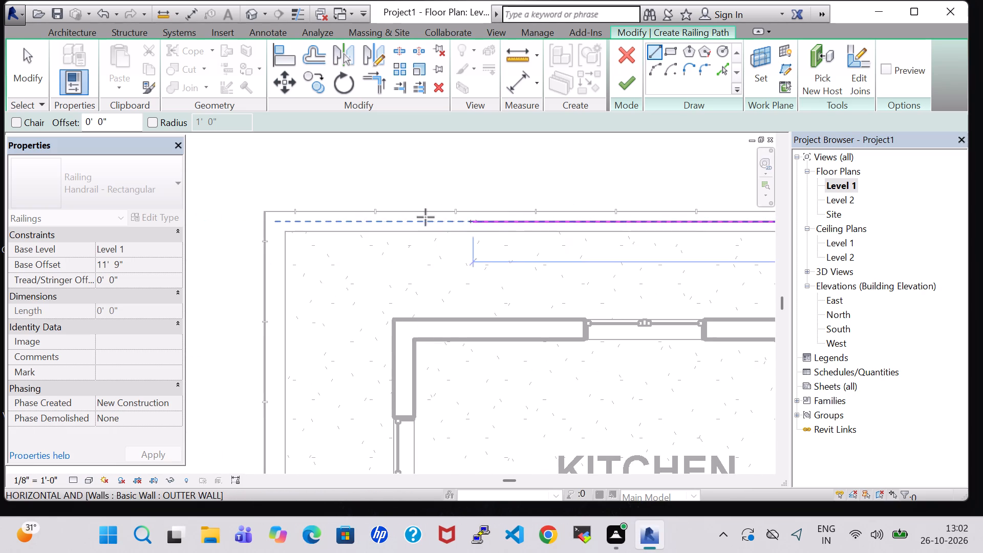
pyautogui.scroll(8, 276, 222)
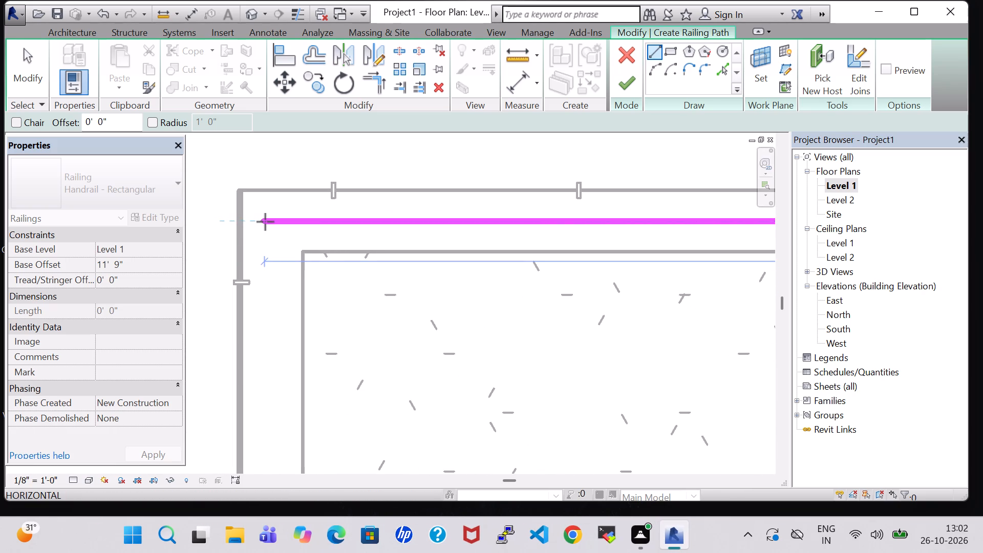
pyautogui.click(265, 222)
pyautogui.click(615, 86)
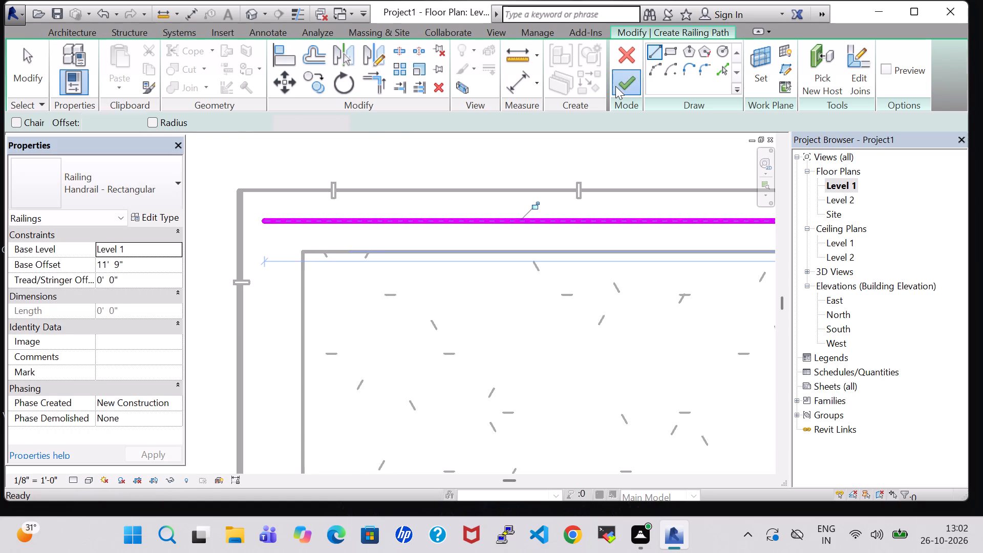
# In the 3D view, change the north roof-edge railing's type to Glass Panel - Bottom Fill.
pyautogui.click(251, 7)
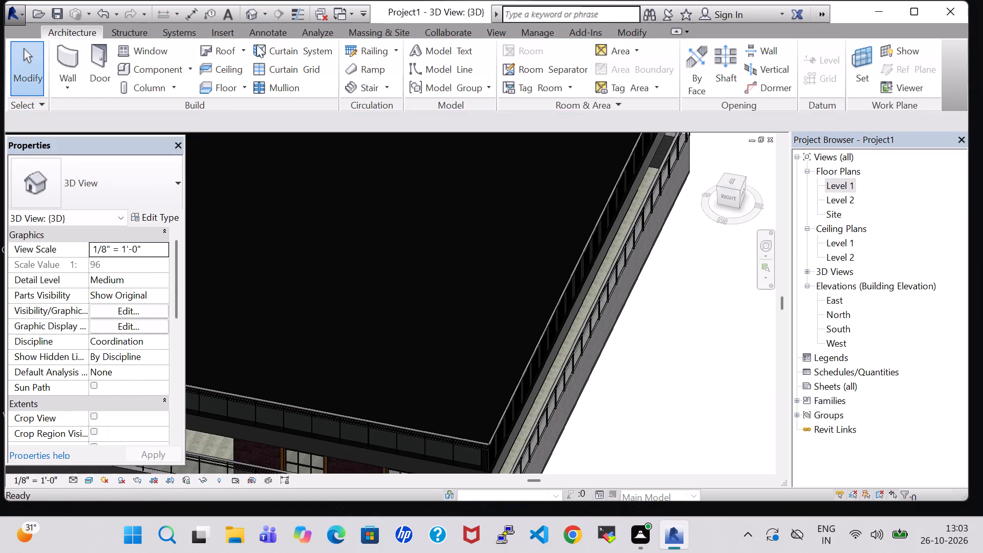
pyautogui.scroll(1, 701, 334)
pyautogui.moveTo(701, 334); pyautogui.dragTo(661, 507, button='middle')
pyautogui.scroll(4, 676, 204)
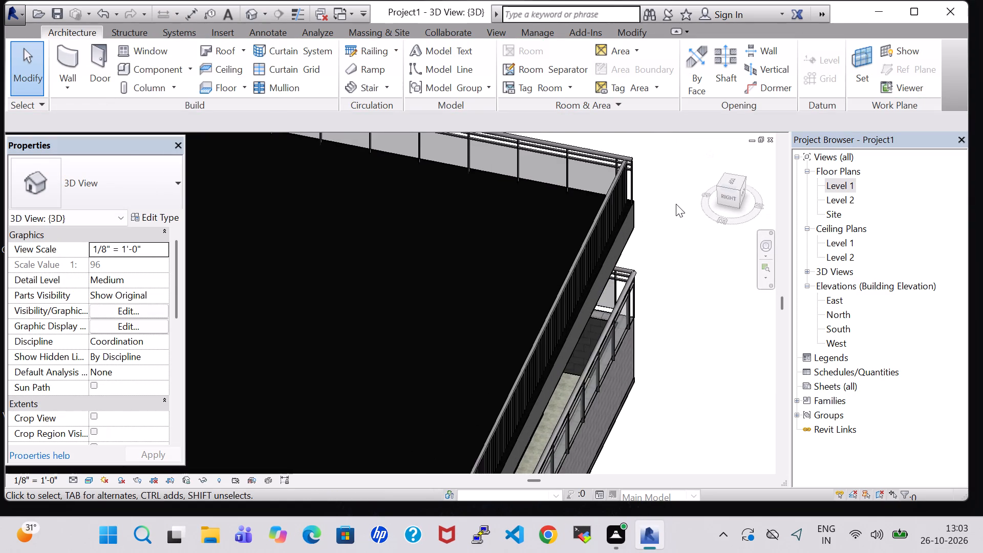
pyautogui.scroll(3, 676, 204)
pyautogui.click(568, 187)
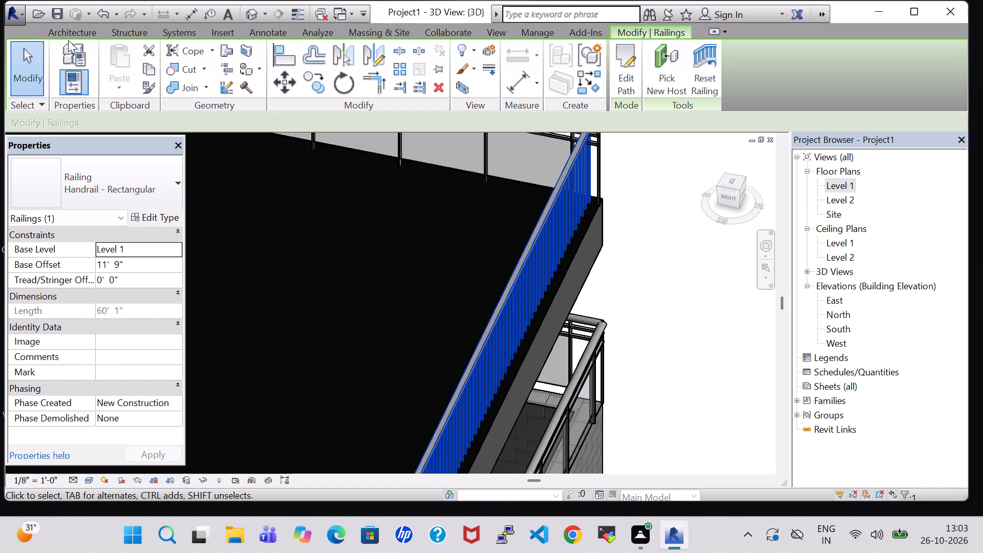
pyautogui.click(170, 192)
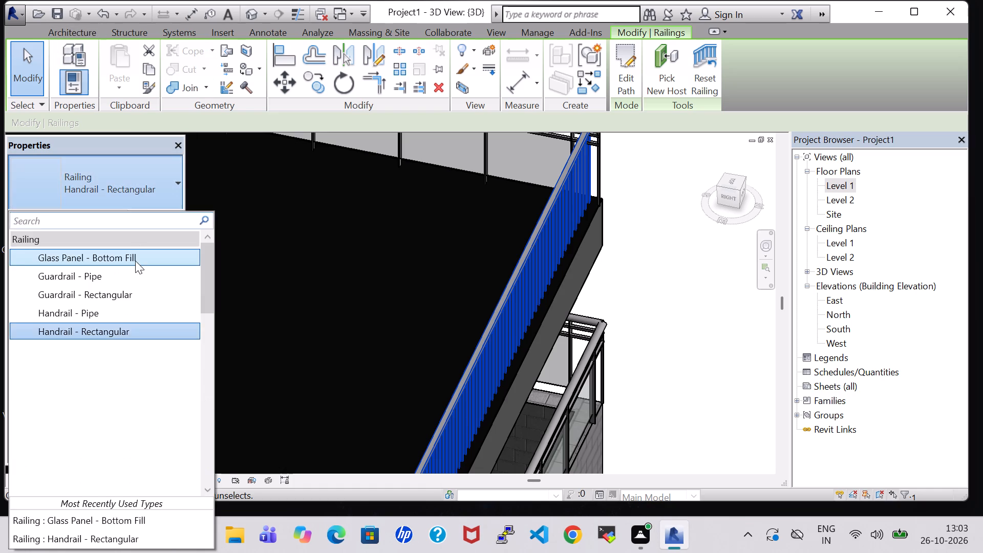
pyautogui.click(135, 261)
# Examine the glass railings around the whole roof perimeter and the stair opening from above in 3D.
pyautogui.keyDown('shift'); pyautogui.moveTo(659, 272); pyautogui.dragTo(646, 276, button='middle'); pyautogui.keyUp('shift')
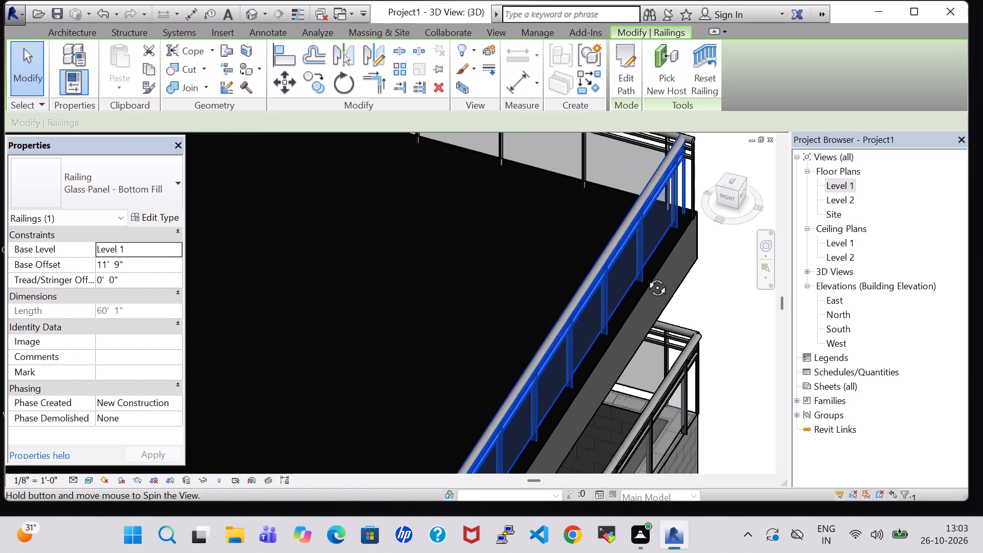
pyautogui.keyDown('shift'); pyautogui.moveTo(646, 276); pyautogui.dragTo(645, 277, button='middle'); pyautogui.keyUp('shift')
pyautogui.keyDown('shift'); pyautogui.moveTo(732, 315); pyautogui.dragTo(693, 322, button='middle'); pyautogui.keyUp('shift')
pyautogui.scroll(-5, 691, 322)
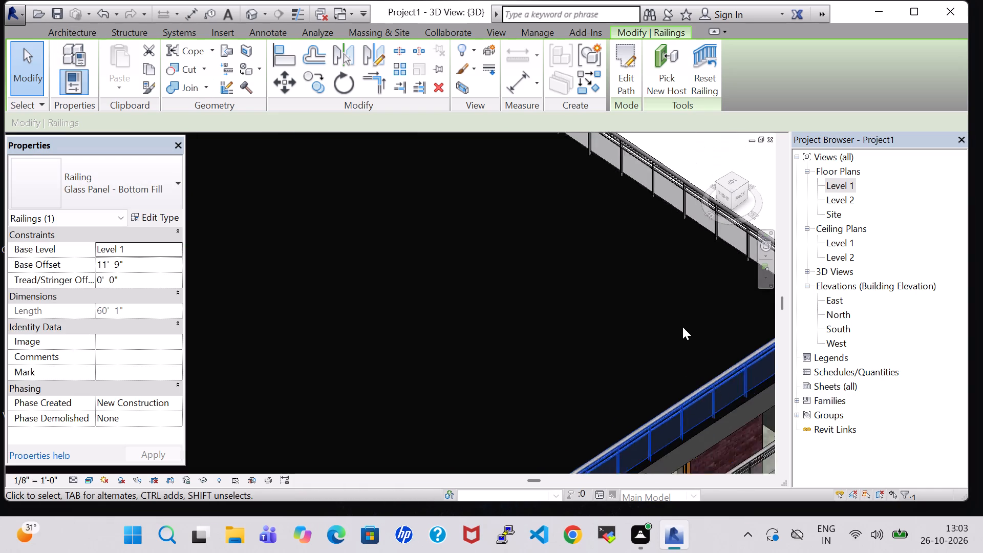
pyautogui.scroll(-7, 682, 327)
pyautogui.keyDown('shift'); pyautogui.moveTo(724, 424); pyautogui.dragTo(707, 429, button='middle'); pyautogui.keyUp('shift')
pyautogui.keyDown('shift'); pyautogui.moveTo(700, 432); pyautogui.dragTo(682, 438, button='middle'); pyautogui.keyUp('shift')
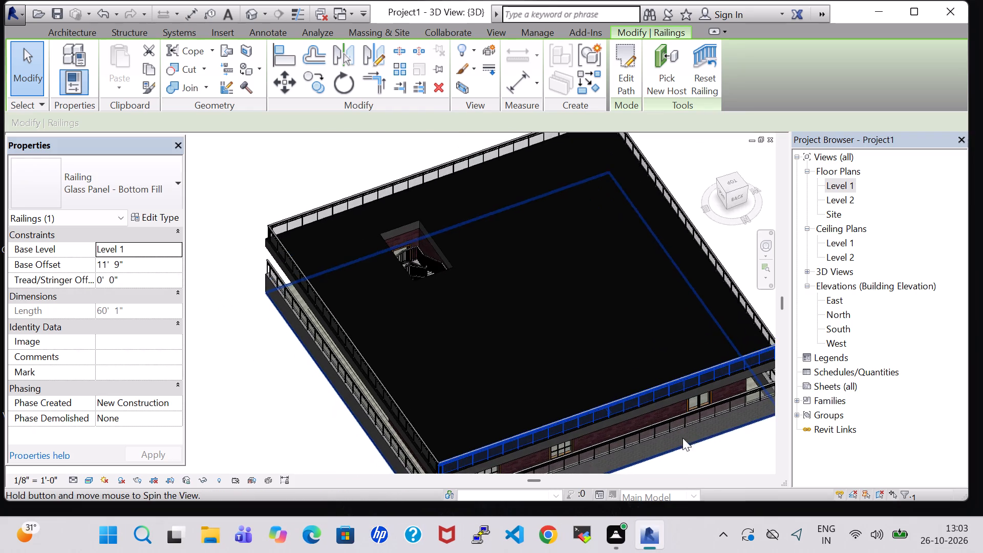
pyautogui.moveTo(682, 327); pyautogui.dragTo(558, 329, button='middle')
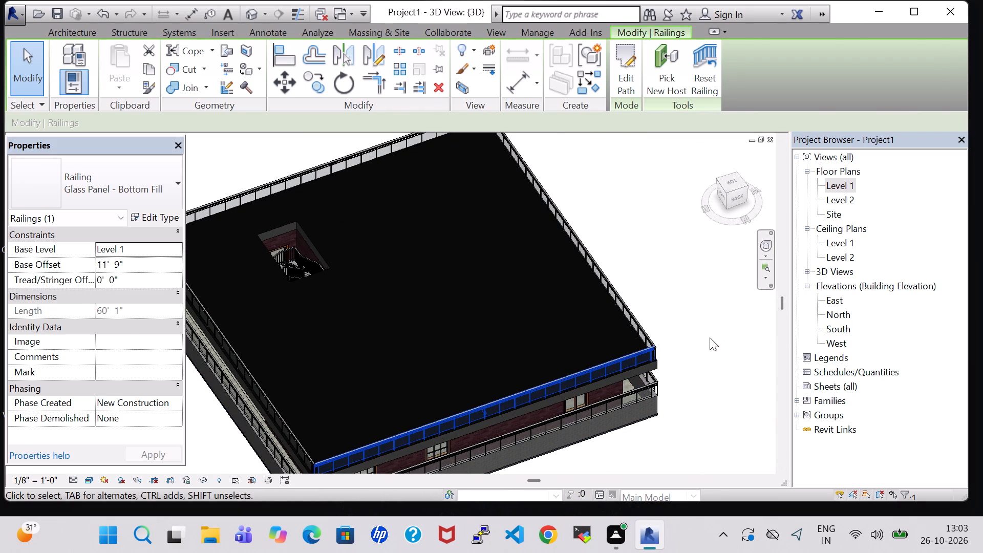
# Examine the roof-edge glass railings at the corners and the building's front side with its porch in 3D.
pyautogui.click(710, 337)
pyautogui.keyDown('shift'); pyautogui.moveTo(710, 337); pyautogui.dragTo(685, 345, button='middle'); pyautogui.keyUp('shift')
pyautogui.keyDown('shift'); pyautogui.middleClick(681, 348); pyautogui.keyUp('shift')
pyautogui.scroll(12, 682, 354)
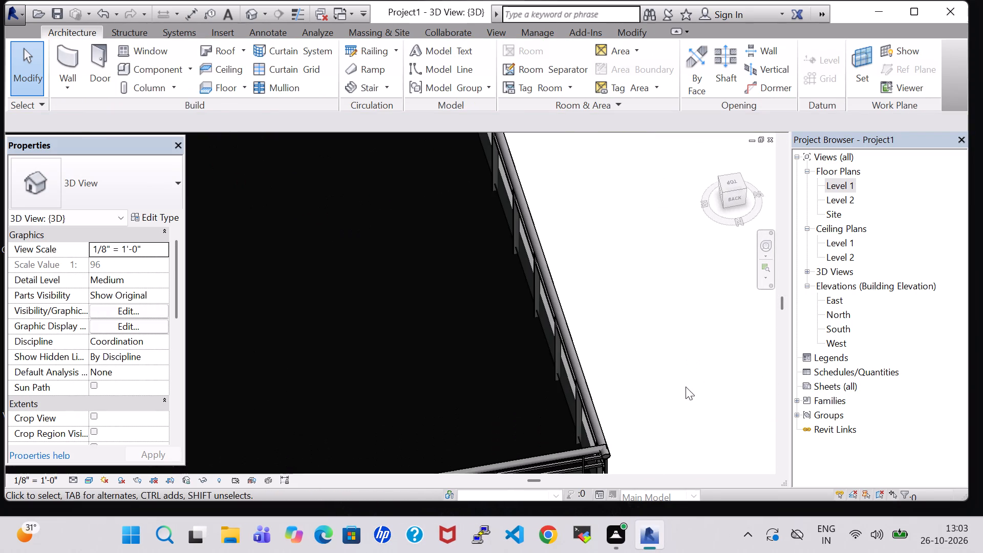
pyautogui.moveTo(686, 387); pyautogui.dragTo(659, 371, button='middle')
pyautogui.scroll(4, 652, 393)
pyautogui.moveTo(640, 402); pyautogui.dragTo(621, 310, button='middle')
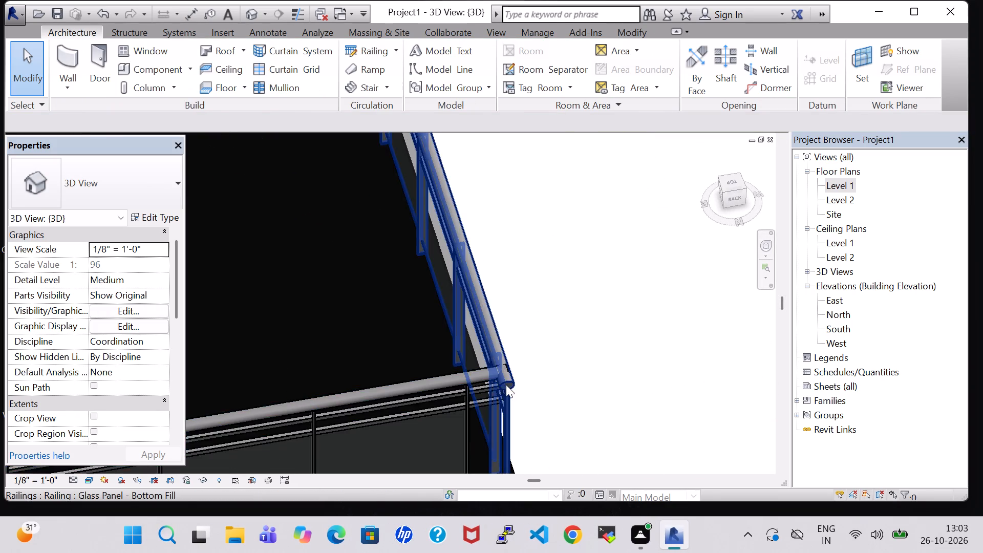
pyautogui.scroll(-20, 571, 326)
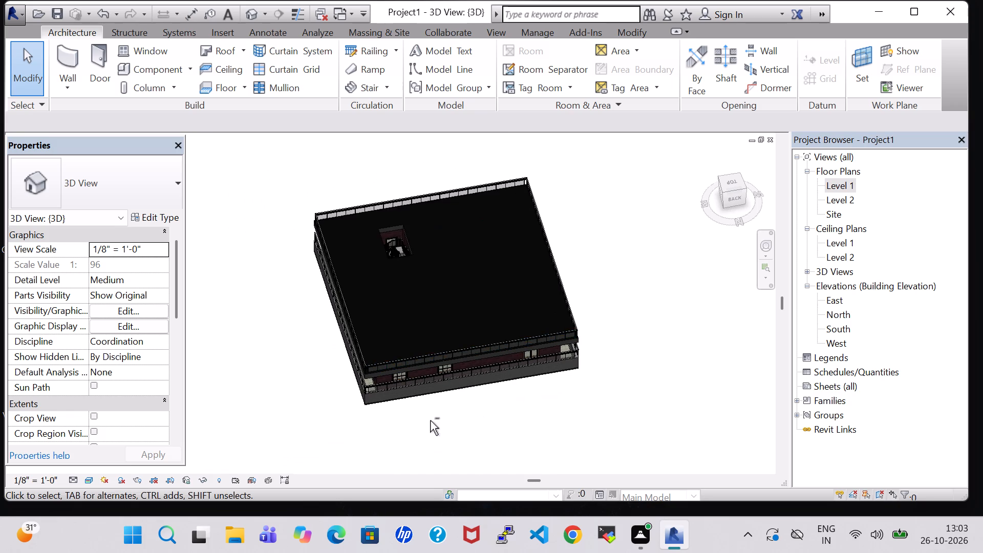
pyautogui.keyDown('shift'); pyautogui.moveTo(430, 420); pyautogui.dragTo(481, 421, button='middle'); pyautogui.keyUp('shift')
pyautogui.keyDown('shift'); pyautogui.moveTo(496, 420); pyautogui.dragTo(564, 397, button='middle'); pyautogui.keyUp('shift')
pyautogui.moveTo(562, 400); pyautogui.dragTo(619, 361, button='middle')
pyautogui.keyDown('shift'); pyautogui.moveTo(576, 401); pyautogui.dragTo(582, 401, button='middle'); pyautogui.keyUp('shift')
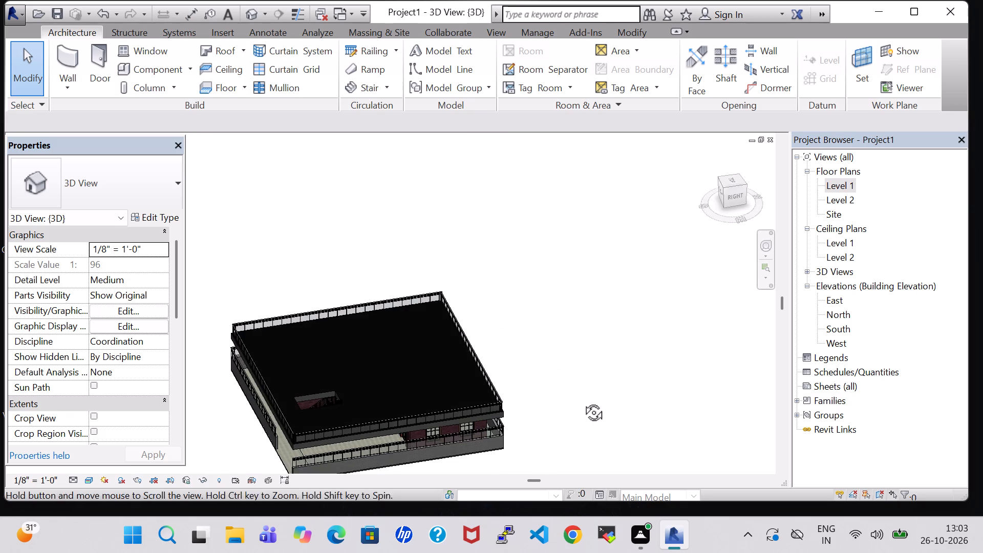
pyautogui.keyDown('shift'); pyautogui.moveTo(582, 401); pyautogui.dragTo(651, 384, button='middle'); pyautogui.keyUp('shift')
pyautogui.keyDown('shift'); pyautogui.moveTo(651, 384); pyautogui.dragTo(652, 379, button='middle'); pyautogui.keyUp('shift')
pyautogui.keyDown('shift'); pyautogui.middleClick(657, 332); pyautogui.keyUp('shift')
pyautogui.keyDown('shift'); pyautogui.middleClick(629, 400); pyautogui.keyUp('shift')
pyautogui.keyDown('shift'); pyautogui.moveTo(689, 389); pyautogui.dragTo(694, 388, button='middle'); pyautogui.keyUp('shift')
pyautogui.keyDown('shift'); pyautogui.moveTo(641, 430); pyautogui.dragTo(653, 430, button='middle'); pyautogui.keyUp('shift')
pyautogui.keyDown('shift'); pyautogui.moveTo(664, 430); pyautogui.dragTo(689, 425, button='middle'); pyautogui.keyUp('shift')
pyautogui.keyDown('shift'); pyautogui.middleClick(698, 422); pyautogui.keyUp('shift')
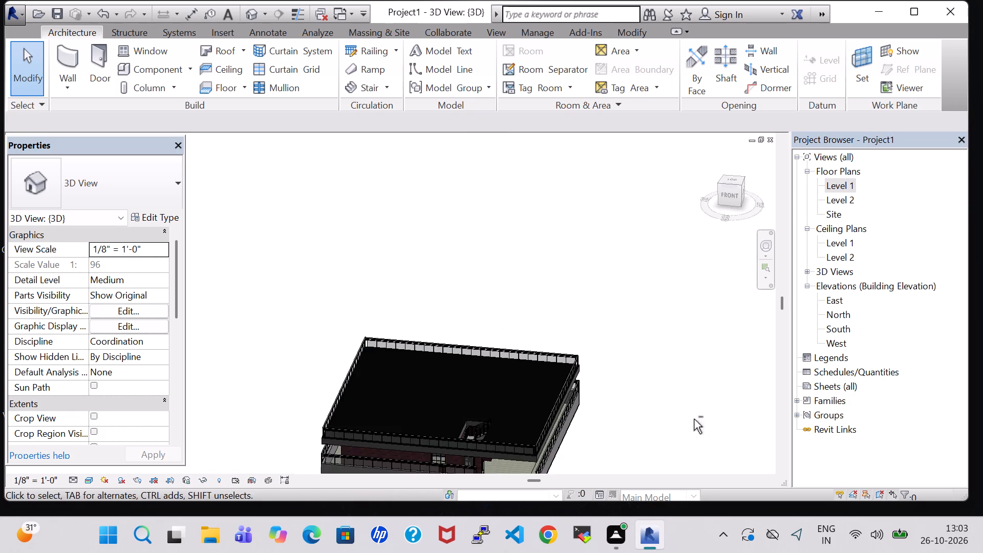
pyautogui.scroll(-1, 674, 418)
pyautogui.moveTo(635, 429); pyautogui.dragTo(653, 384, button='middle')
pyautogui.middleClick(648, 337)
pyautogui.scroll(4, 647, 335)
pyautogui.moveTo(633, 396); pyautogui.dragTo(644, 341, button='middle')
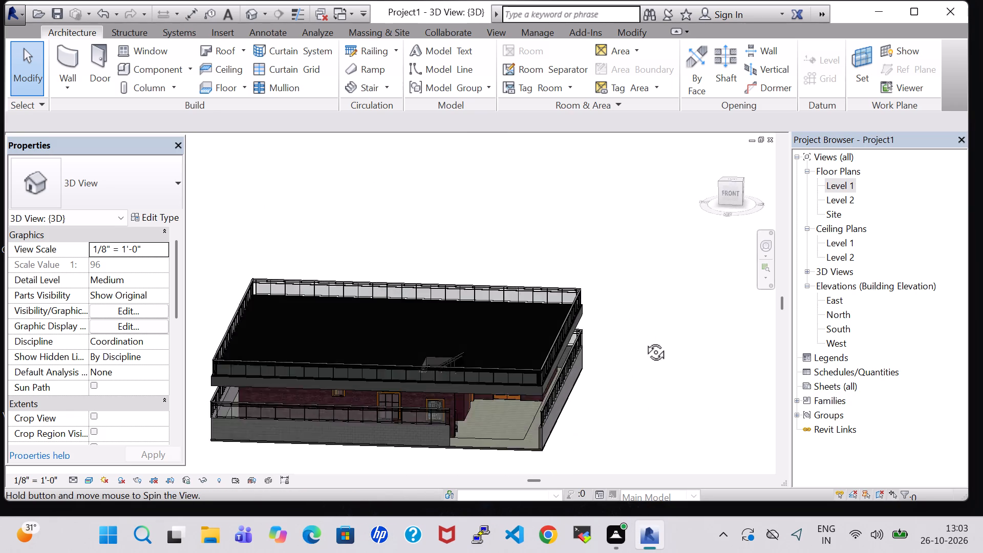
pyautogui.moveTo(644, 341); pyautogui.dragTo(644, 339, button='middle')
pyautogui.keyDown('shift'); pyautogui.moveTo(652, 338); pyautogui.dragTo(681, 322, button='middle'); pyautogui.keyUp('shift')
pyautogui.keyDown('shift'); pyautogui.moveTo(675, 317); pyautogui.dragTo(672, 318, button='middle'); pyautogui.keyUp('shift')
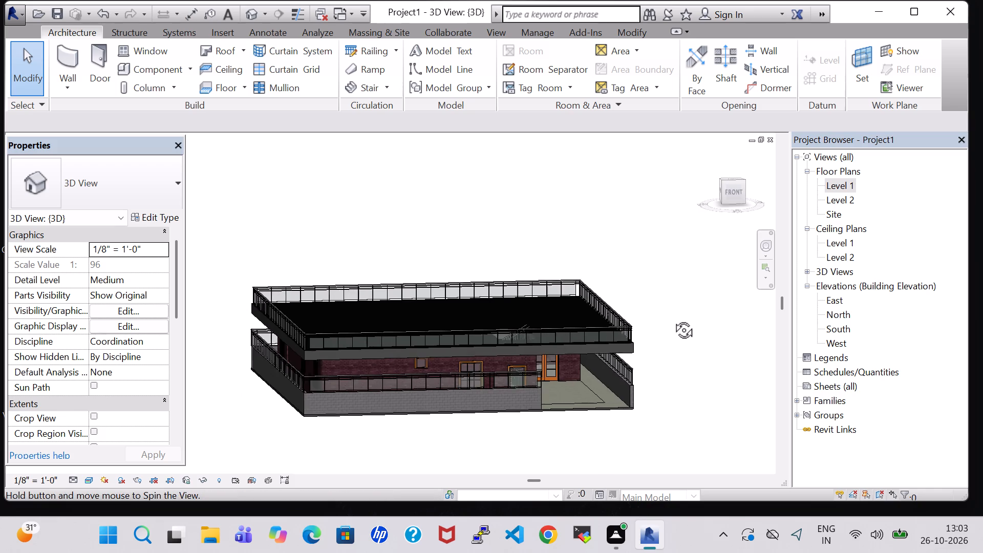
pyautogui.keyDown('shift'); pyautogui.moveTo(672, 318); pyautogui.dragTo(660, 310, button='middle'); pyautogui.keyUp('shift')
pyautogui.scroll(3, 660, 310)
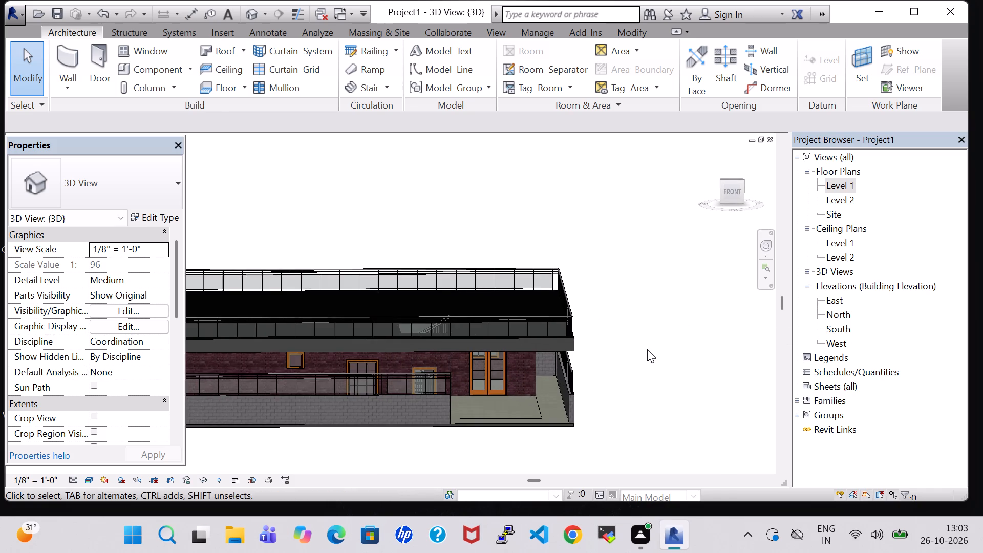
pyautogui.moveTo(646, 349); pyautogui.dragTo(712, 343, button='middle')
pyautogui.keyDown('shift'); pyautogui.middleClick(712, 343); pyautogui.keyUp('shift')
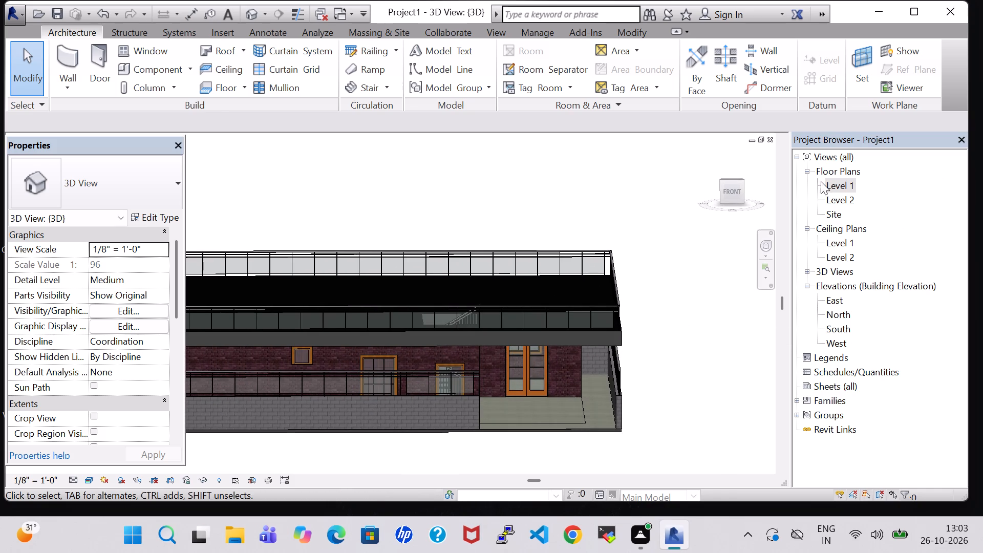
# In the Level 1 floor plan's visibility/graphic overrides, hide the Roofs category.
pyautogui.doubleClick(843, 186)
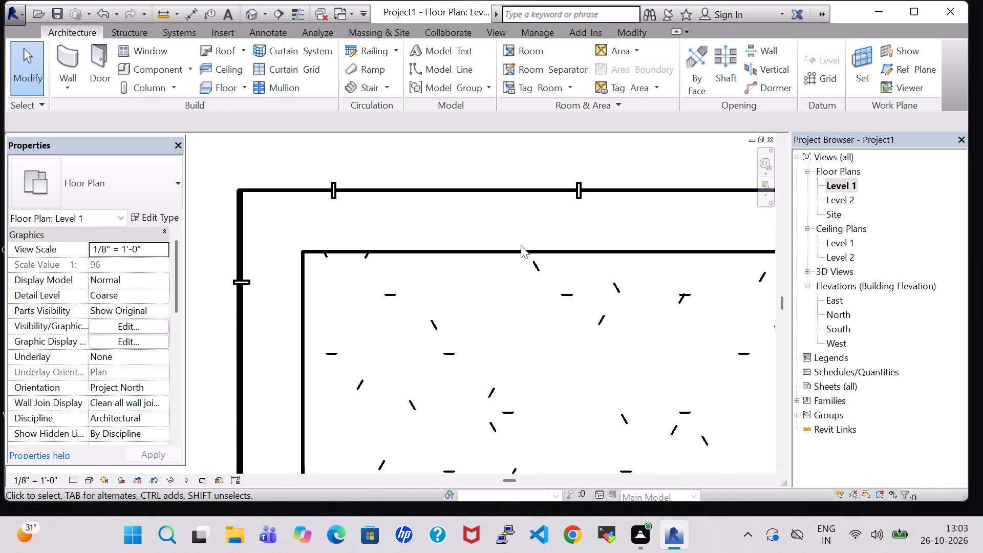
pyautogui.scroll(-14, 505, 245)
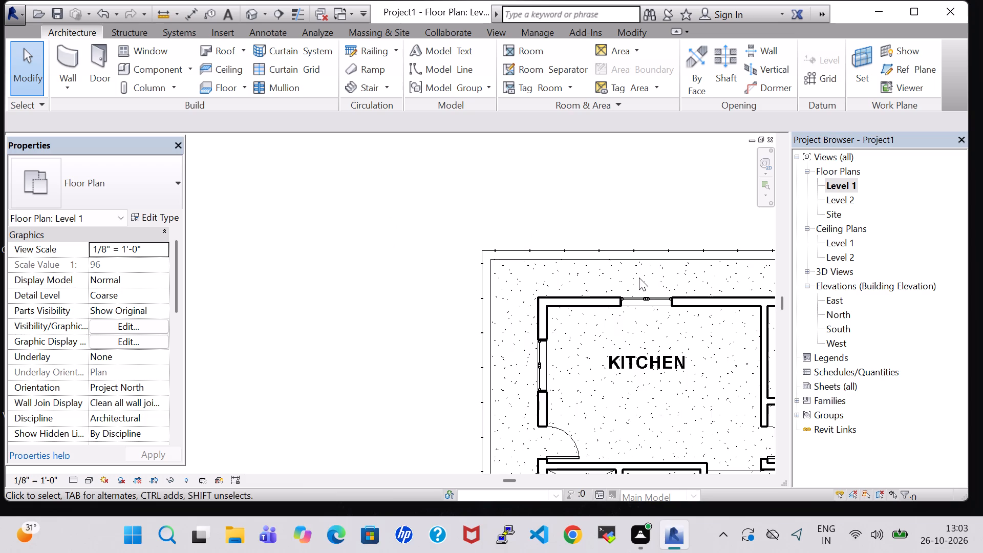
pyautogui.moveTo(639, 278); pyautogui.dragTo(422, 224, button='middle')
pyautogui.scroll(-7, 415, 222)
pyautogui.moveTo(709, 338); pyautogui.dragTo(658, 276, button='middle')
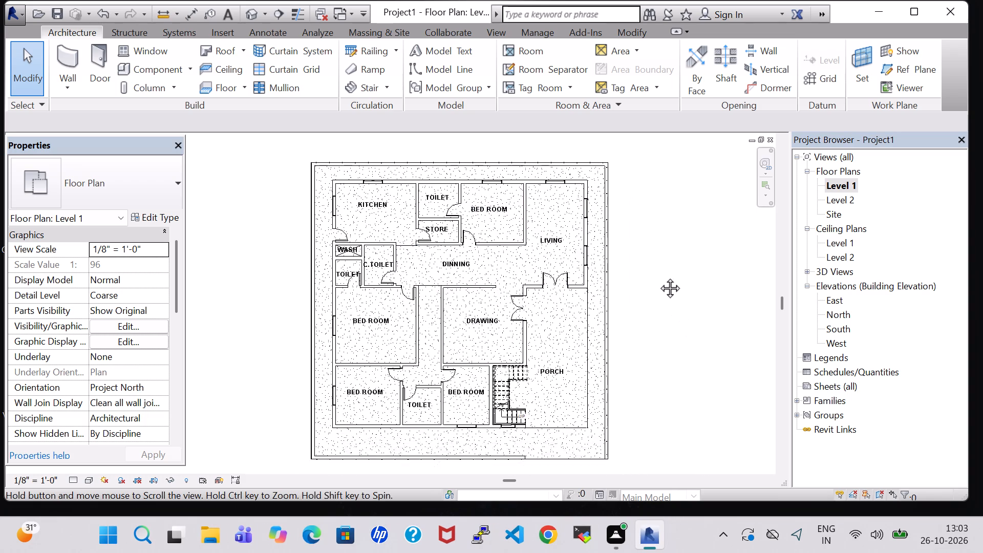
pyautogui.moveTo(658, 276); pyautogui.dragTo(658, 274, button='middle')
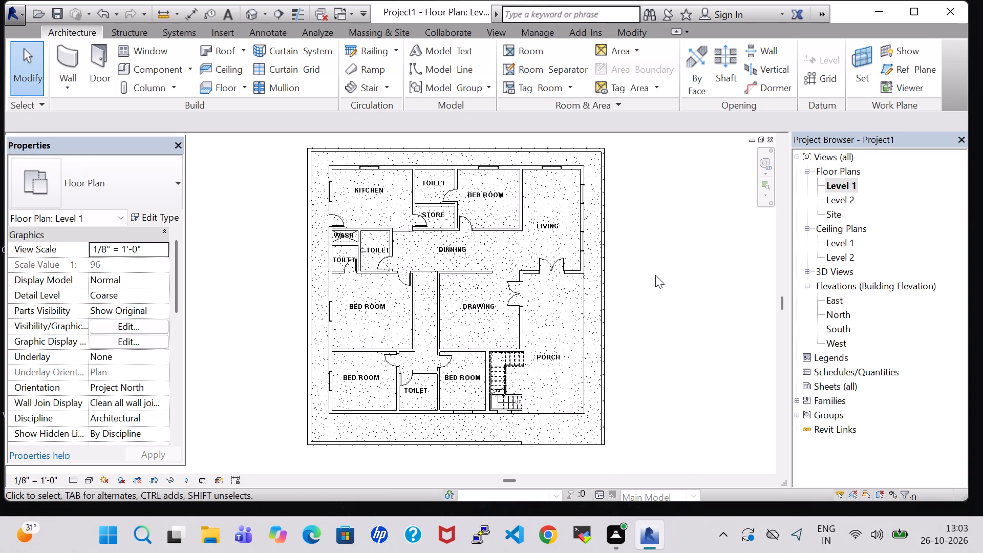
pyautogui.write('VV')
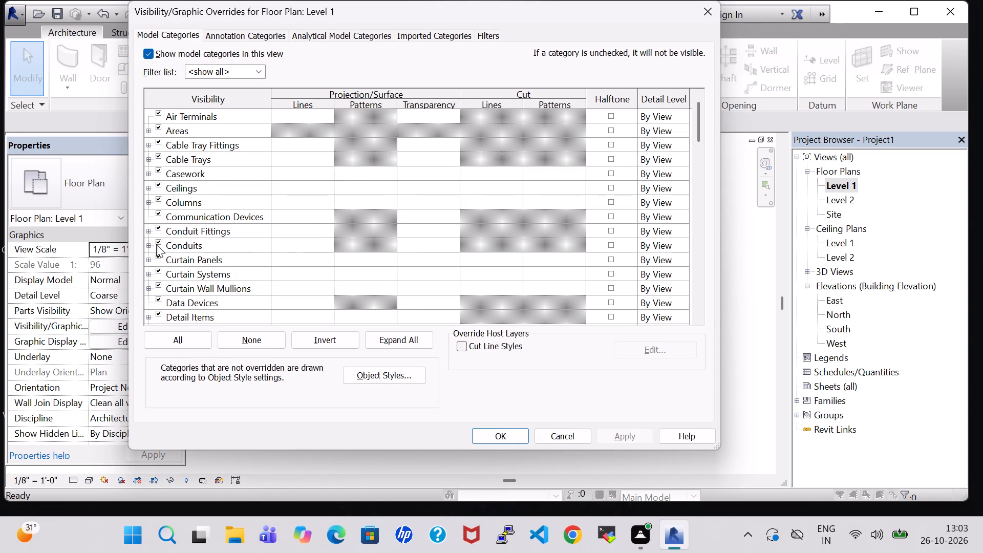
pyautogui.click(186, 232)
pyautogui.press('r')
pyautogui.scroll(-6, 186, 232)
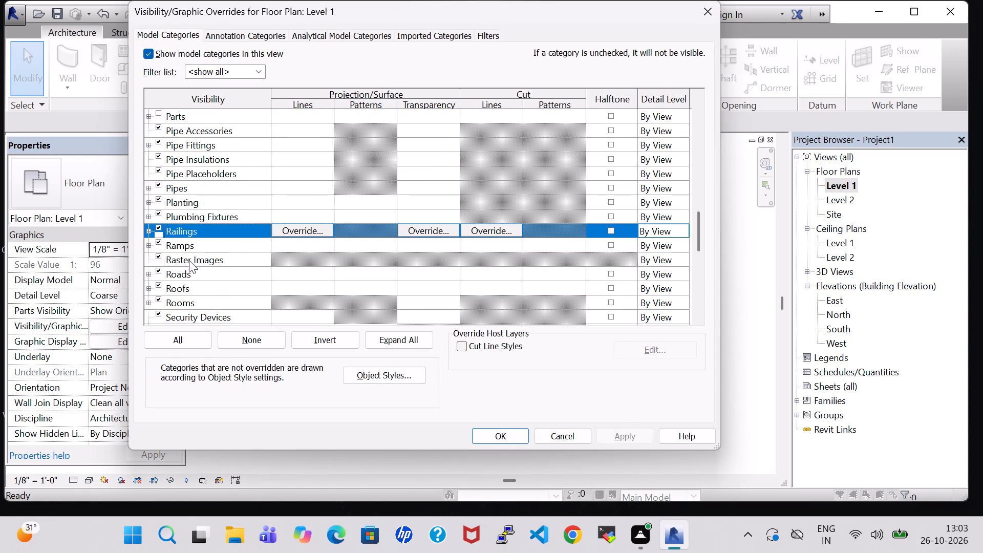
pyautogui.click(160, 270)
pyautogui.click(642, 436)
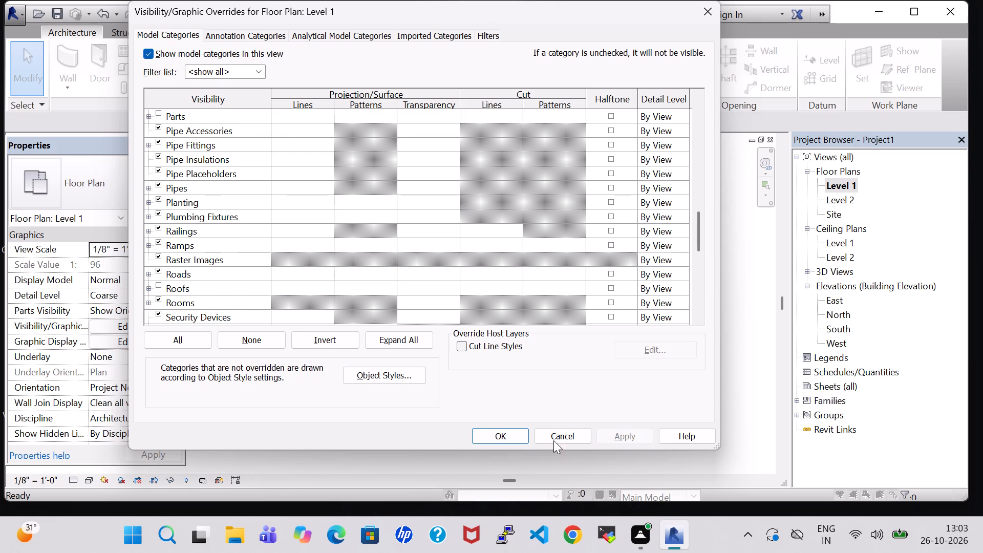
pyautogui.click(508, 430)
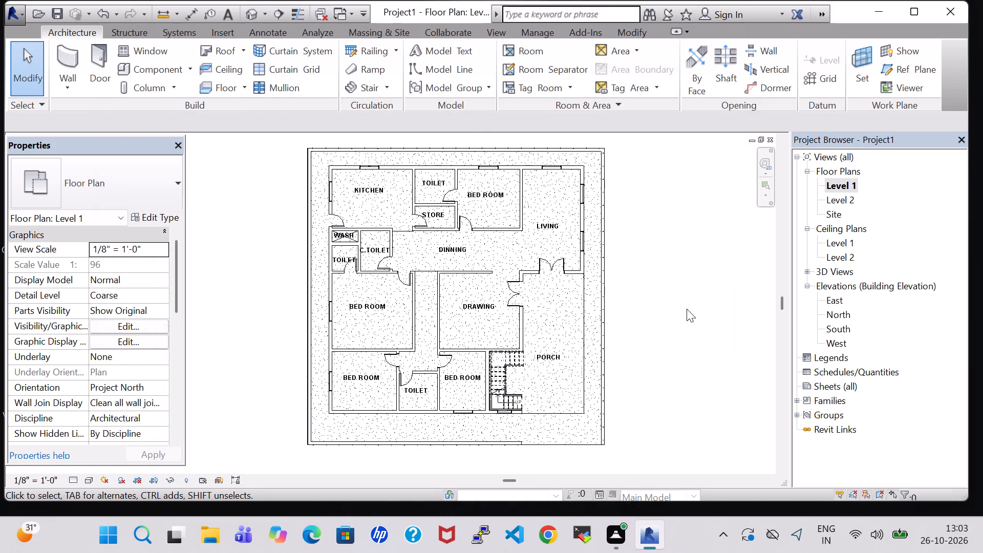
# Examine the porch and its stair in the Level 1 plan.
pyautogui.click(687, 309)
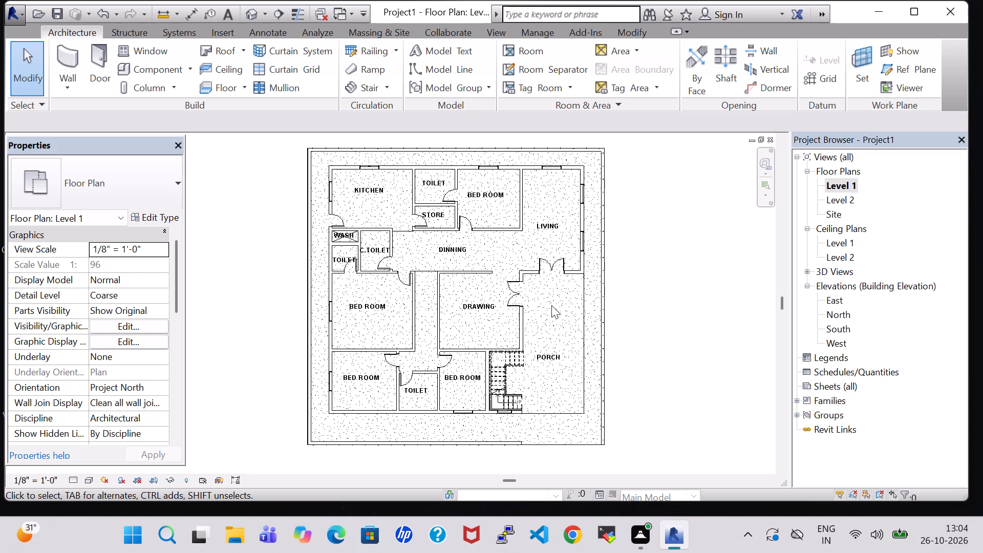
pyautogui.scroll(2, 572, 379)
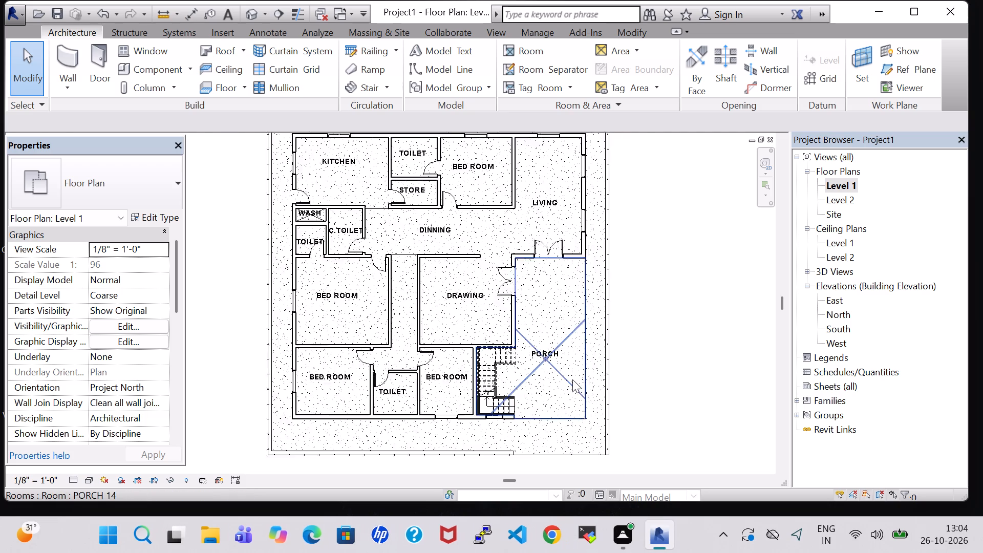
pyautogui.scroll(4, 572, 379)
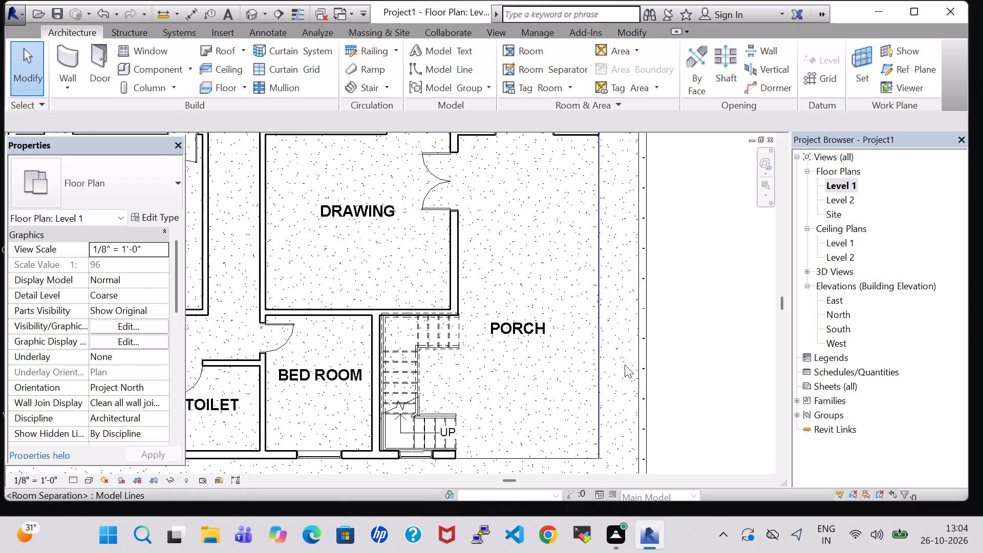
pyautogui.click(697, 337)
pyautogui.scroll(-2, 697, 337)
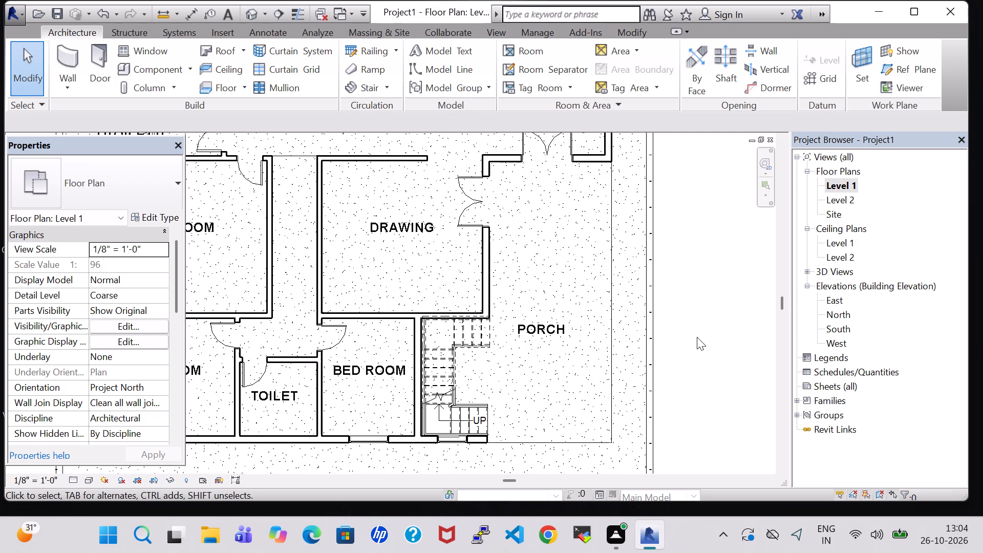
pyautogui.scroll(-1, 697, 337)
pyautogui.middleClick(697, 337)
pyautogui.middleClick(695, 337)
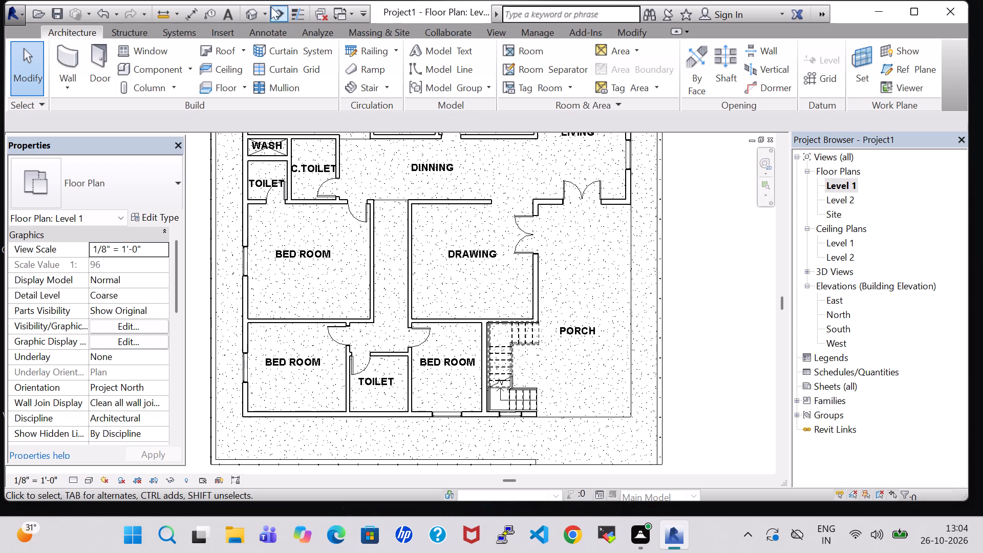
# In the 3D view, delete the stair's outer Handrail - Rectangular railing at the roof opening.
pyautogui.click(249, 11)
pyautogui.keyDown('shift'); pyautogui.moveTo(658, 273); pyautogui.dragTo(623, 378, button='middle'); pyautogui.keyUp('shift')
pyautogui.keyDown('shift'); pyautogui.scroll(-1, 646, 289); pyautogui.keyUp('shift')
pyautogui.moveTo(588, 373); pyautogui.dragTo(596, 254, button='middle')
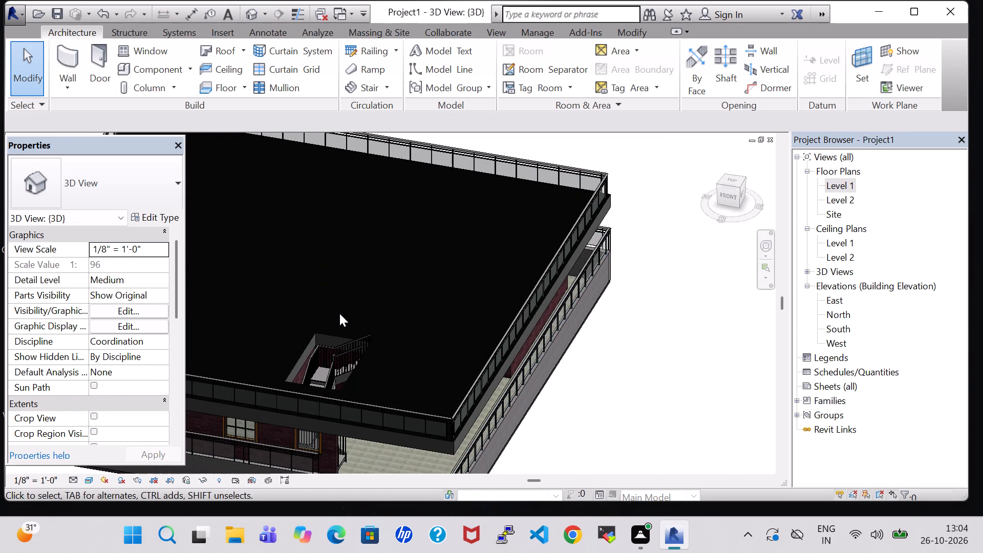
pyautogui.scroll(6, 350, 341)
pyautogui.click(345, 348)
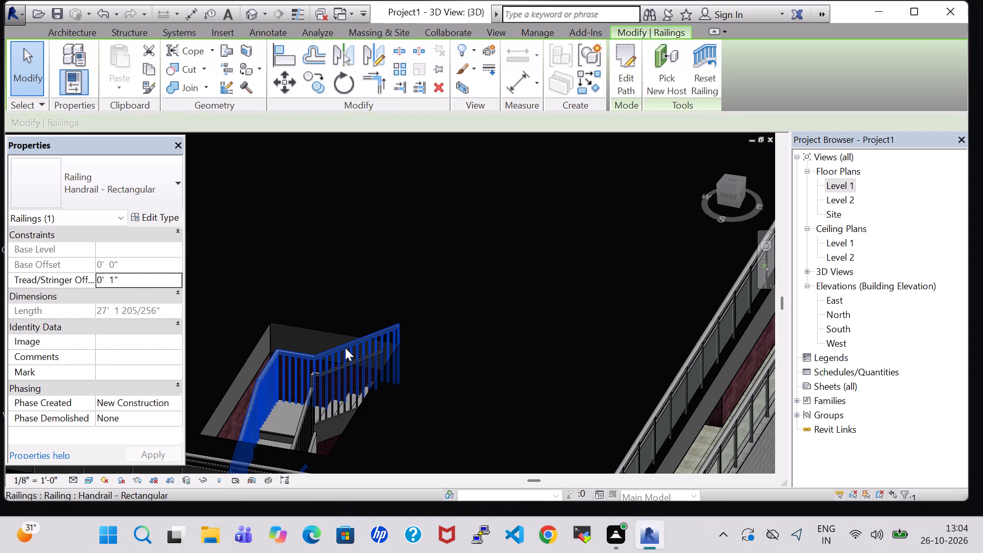
pyautogui.press('Delete')
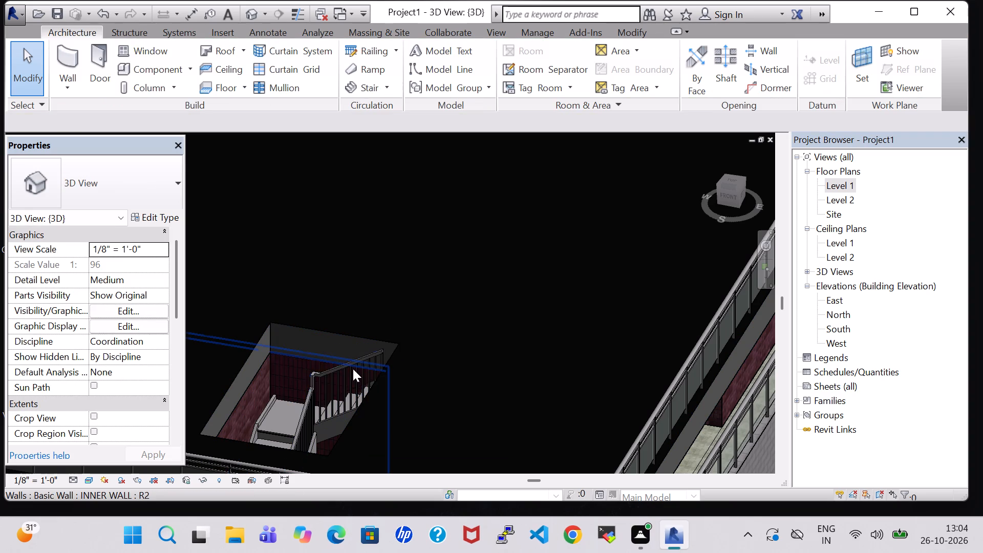
pyautogui.click(353, 369)
# Move the casement window in the front wall beside the porch stair up to a sill height of 4' 3".
pyautogui.scroll(-1, 312, 410)
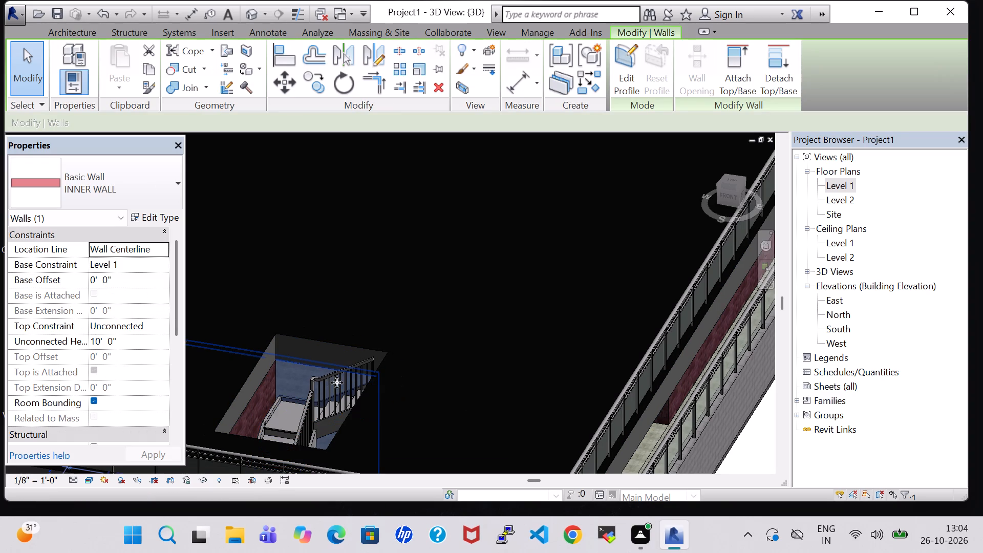
pyautogui.scroll(-4, 521, 409)
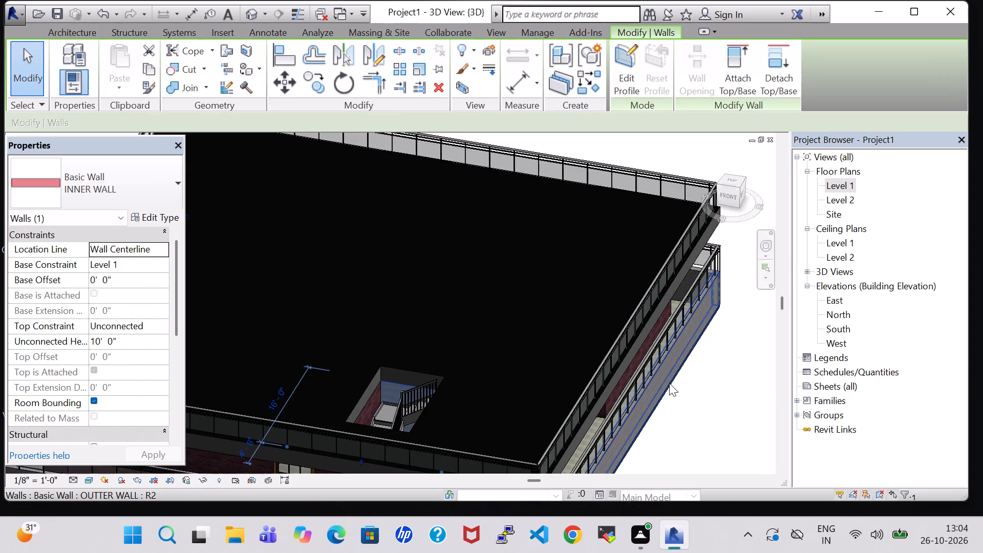
pyautogui.keyDown('shift'); pyautogui.moveTo(657, 408); pyautogui.dragTo(637, 400, button='middle'); pyautogui.keyUp('shift')
pyautogui.keyDown('shift'); pyautogui.middleClick(630, 397); pyautogui.keyUp('shift')
pyautogui.keyDown('shift'); pyautogui.middleClick(627, 396); pyautogui.keyUp('shift')
pyautogui.keyDown('shift'); pyautogui.middleClick(626, 396); pyautogui.keyUp('shift')
pyautogui.scroll(5, 424, 350)
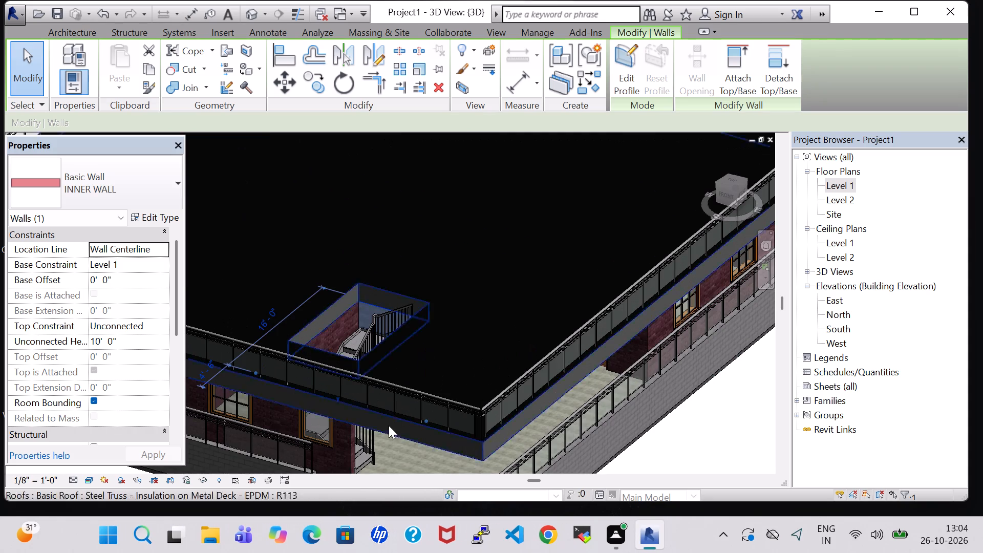
pyautogui.keyDown('shift'); pyautogui.moveTo(396, 447); pyautogui.dragTo(418, 383, button='middle'); pyautogui.keyUp('shift')
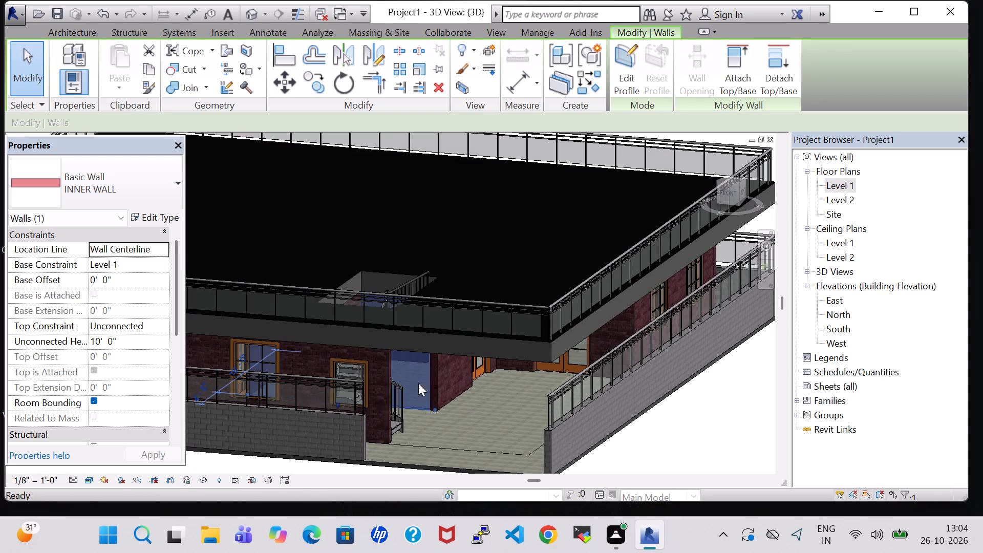
pyautogui.click(360, 367)
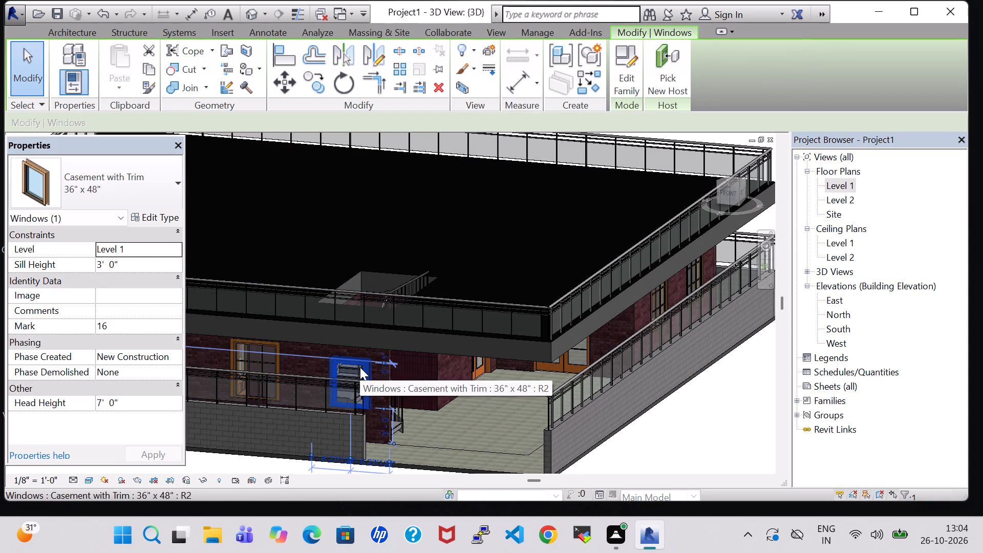
pyautogui.press('Up')
pyautogui.press('Up')
pyautogui.press('Up')
pyautogui.press('Up')
pyautogui.press('Up')
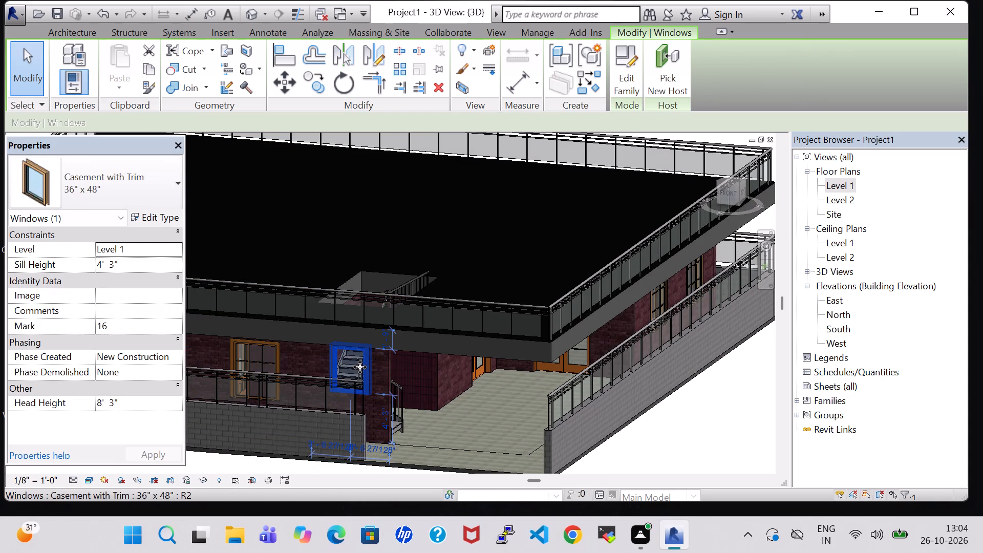
# Change the front stair window's type to Casement with Trim 16" x 48".
pyautogui.click(95, 184)
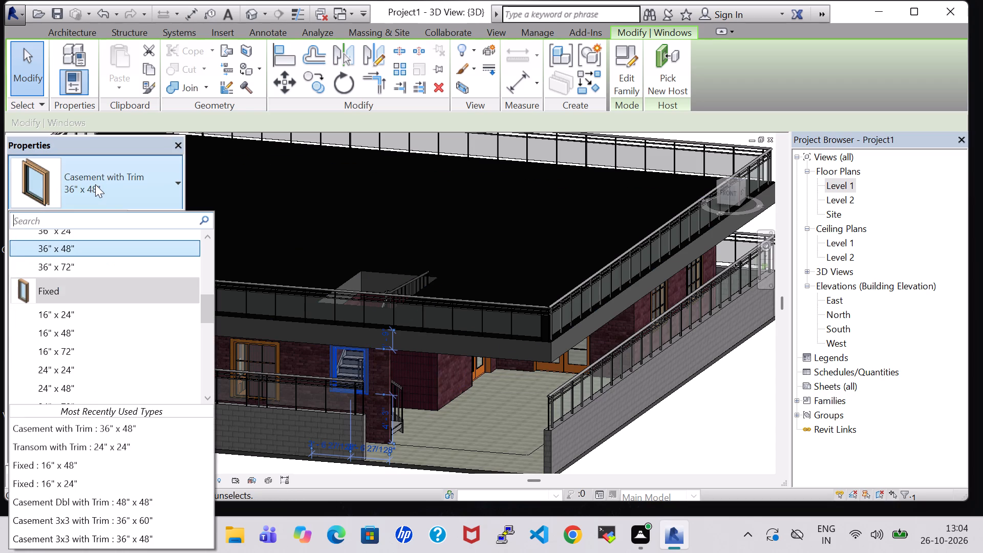
pyautogui.scroll(3, 115, 241)
pyautogui.scroll(2, 101, 323)
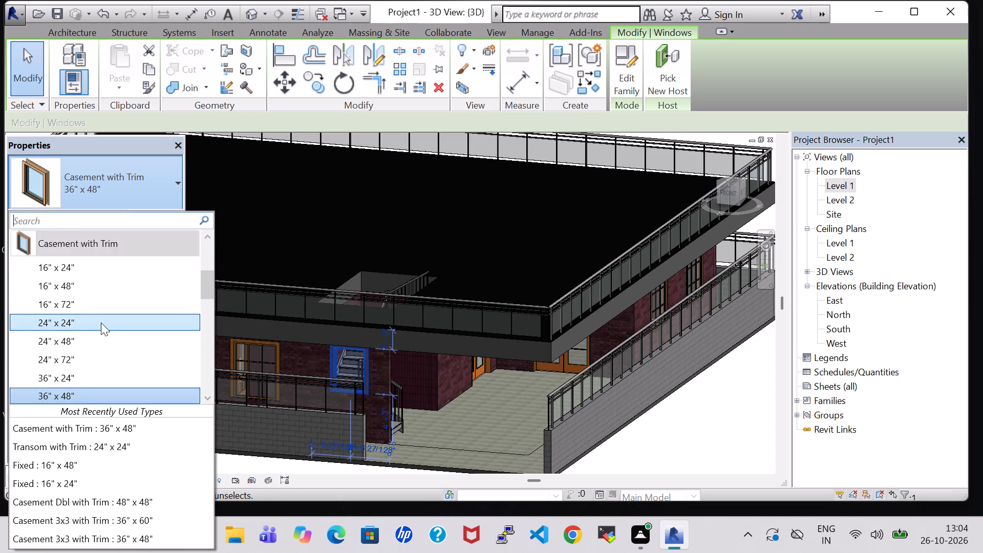
pyautogui.scroll(1, 101, 323)
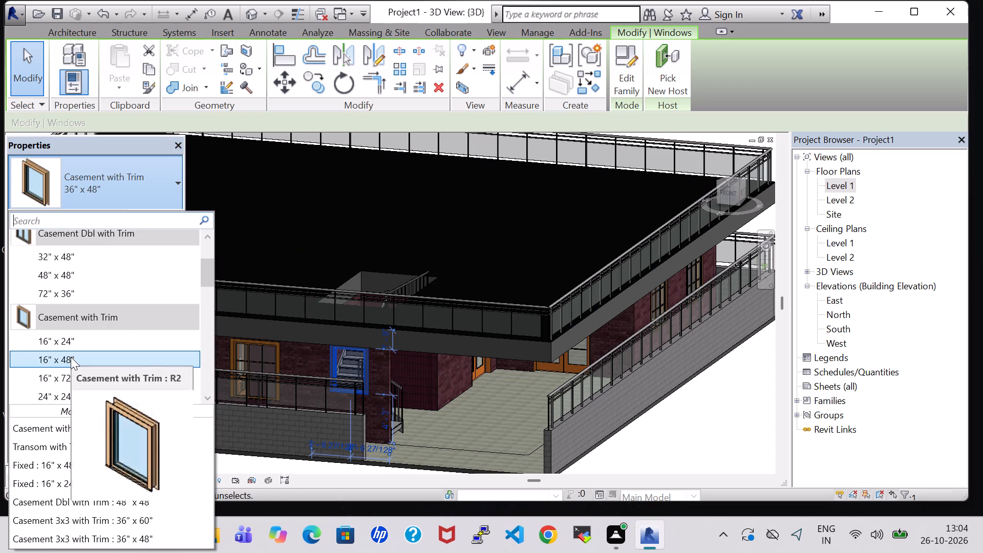
pyautogui.click(71, 357)
# Change the type of the front window beside the porch stair to Casement with Trim 24" x 24".
pyautogui.click(104, 172)
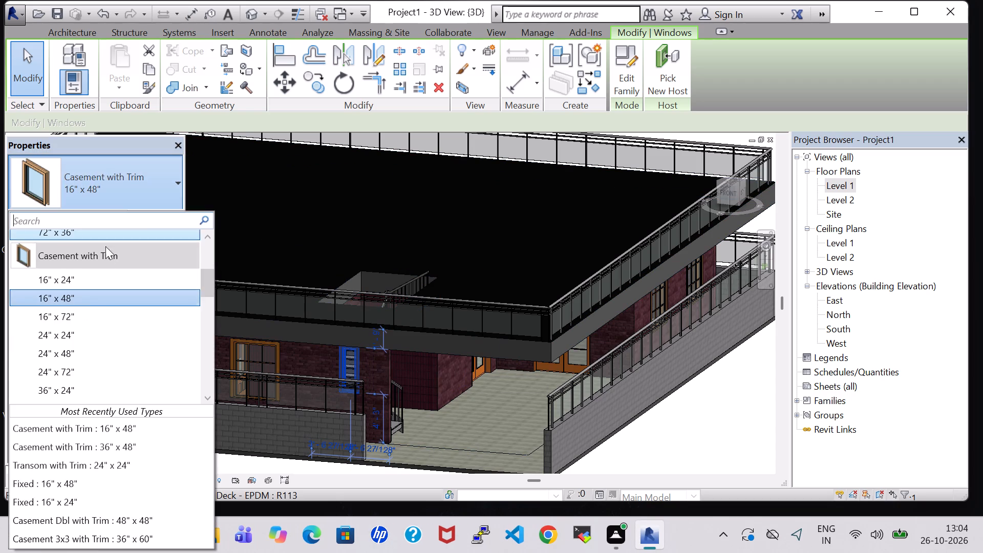
pyautogui.click(98, 333)
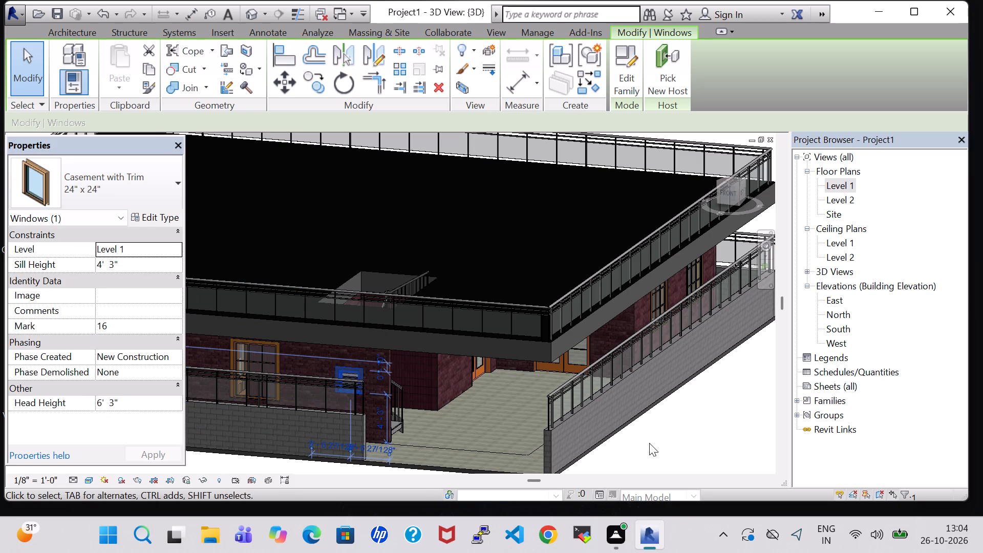
# Nudge the front stair window up the wall to a sill height of 5' 0".
pyautogui.press('Up')
pyautogui.press('Up')
pyautogui.press('Up')
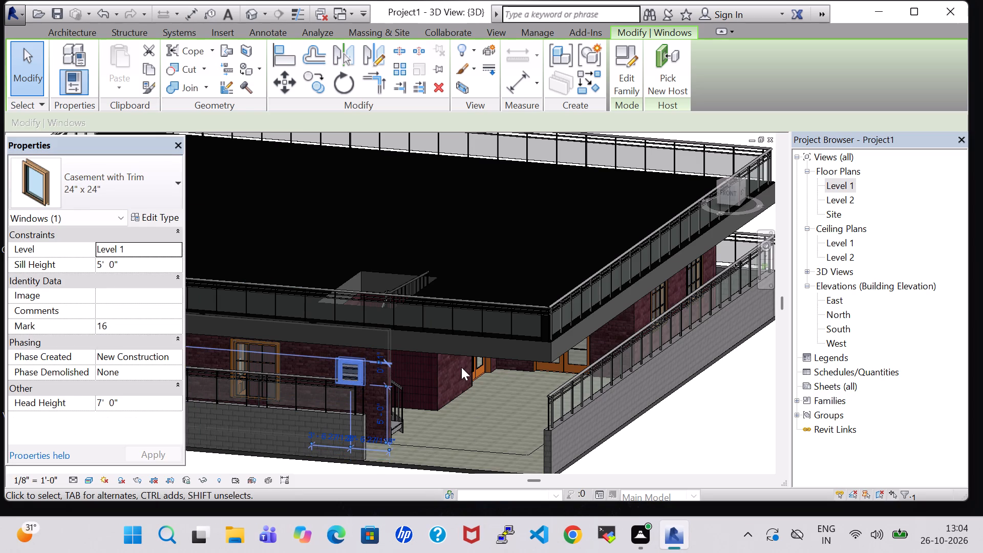
pyautogui.click(675, 452)
# Change the porch stair's remaining Handrail - Rectangular railing to the Glass Panel - Bottom Fill type.
pyautogui.scroll(6, 464, 415)
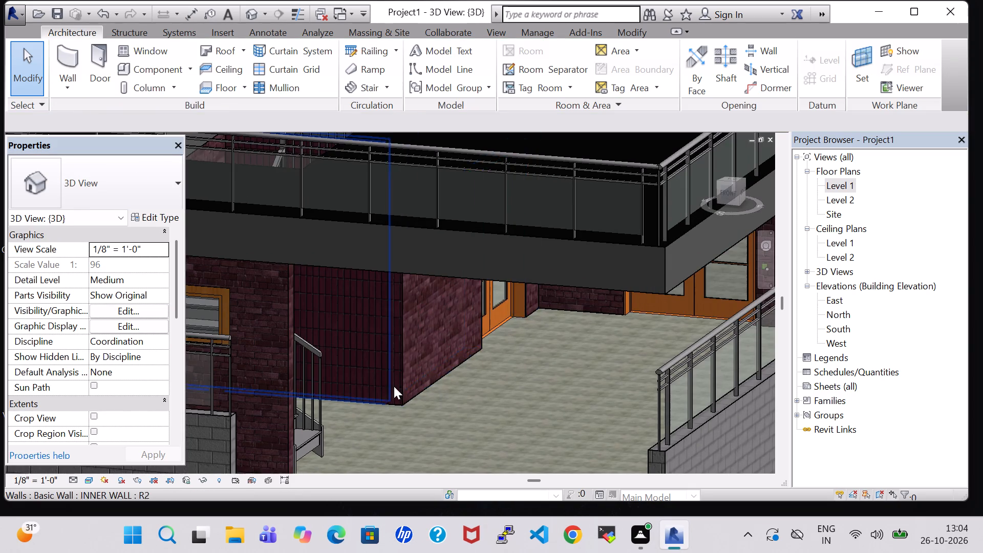
pyautogui.scroll(1, 515, 423)
pyautogui.keyDown('shift'); pyautogui.moveTo(508, 423); pyautogui.dragTo(431, 429, button='middle'); pyautogui.keyUp('shift')
pyautogui.keyDown('shift'); pyautogui.middleClick(431, 429); pyautogui.keyUp('shift')
pyautogui.scroll(-6, 400, 361)
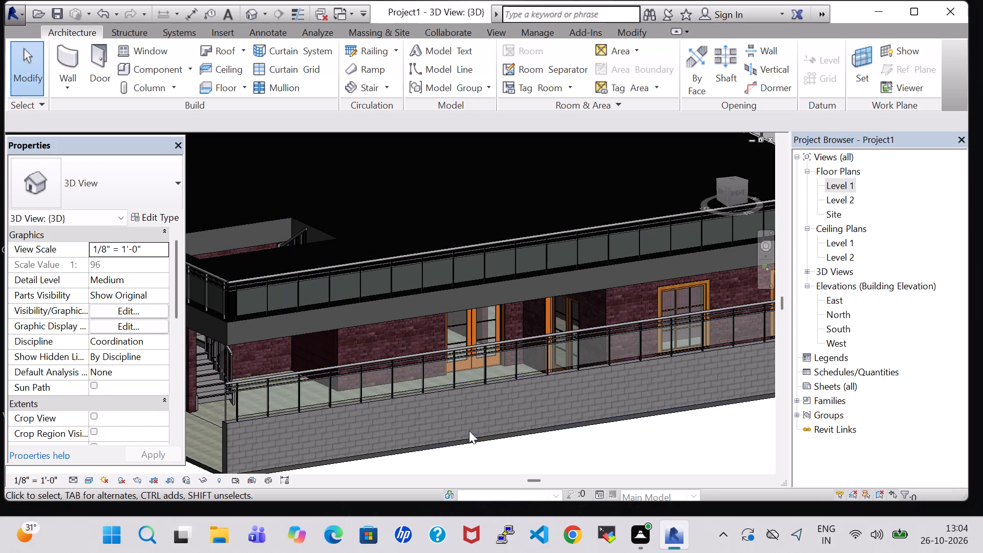
pyautogui.keyDown('shift'); pyautogui.moveTo(520, 460); pyautogui.dragTo(448, 429, button='middle'); pyautogui.keyUp('shift')
pyautogui.moveTo(448, 429); pyautogui.dragTo(722, 438, button='middle')
pyautogui.keyDown('shift'); pyautogui.moveTo(585, 433); pyautogui.dragTo(589, 441, button='middle'); pyautogui.keyUp('shift')
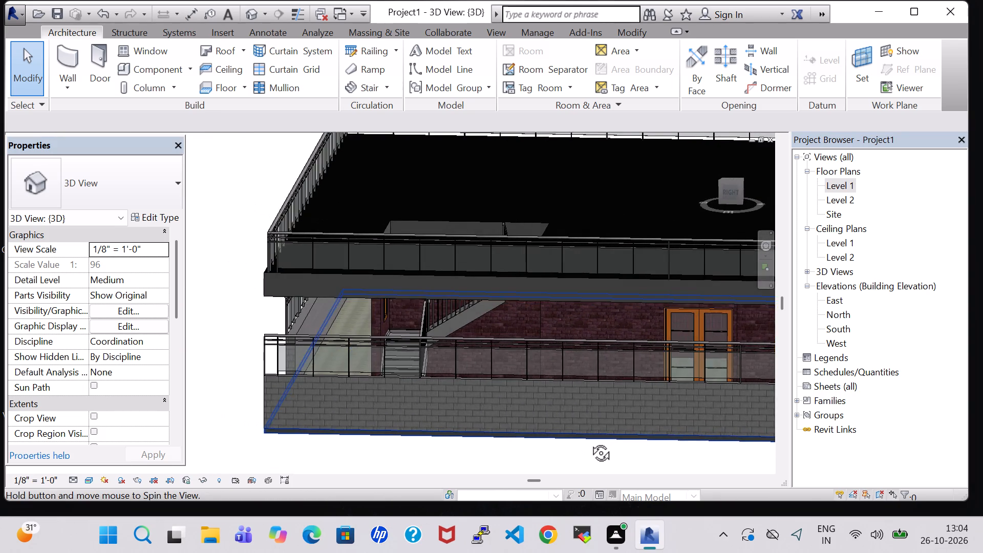
pyautogui.keyDown('shift'); pyautogui.moveTo(589, 441); pyautogui.dragTo(591, 446, button='middle'); pyautogui.keyUp('shift')
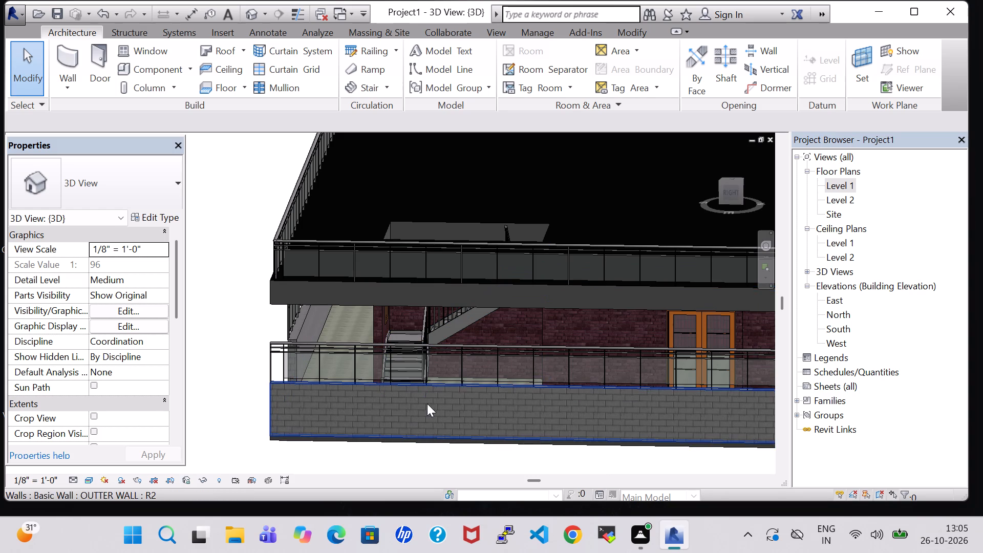
pyautogui.click(426, 325)
pyautogui.click(98, 174)
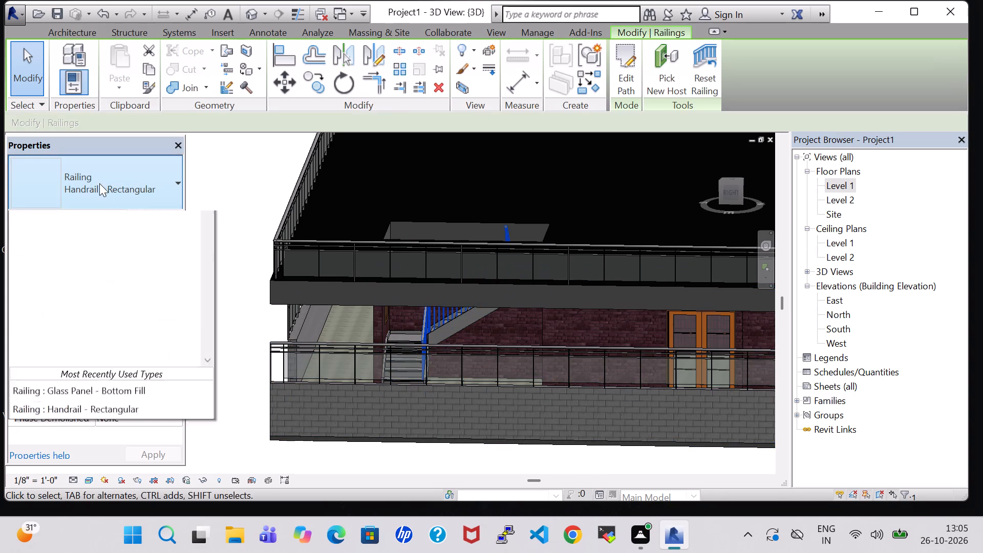
pyautogui.scroll(4, 102, 260)
pyautogui.click(102, 260)
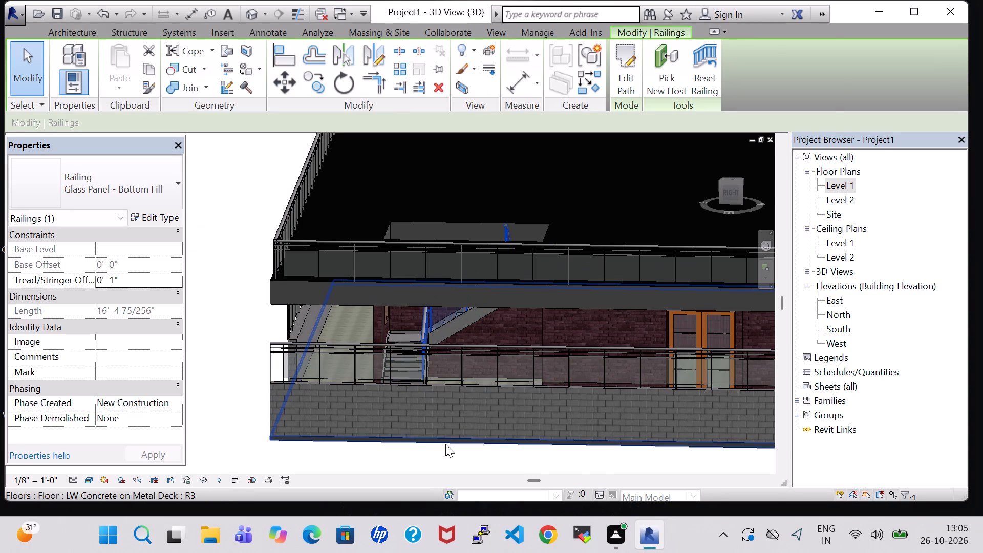
pyautogui.click(445, 444)
pyautogui.click(398, 461)
# Examine the stair and its glass railing from above through the roof opening.
pyautogui.keyDown('shift'); pyautogui.moveTo(398, 461); pyautogui.dragTo(416, 461, button='middle'); pyautogui.keyUp('shift')
pyautogui.keyDown('shift'); pyautogui.moveTo(569, 220); pyautogui.dragTo(551, 428, button='middle'); pyautogui.keyUp('shift')
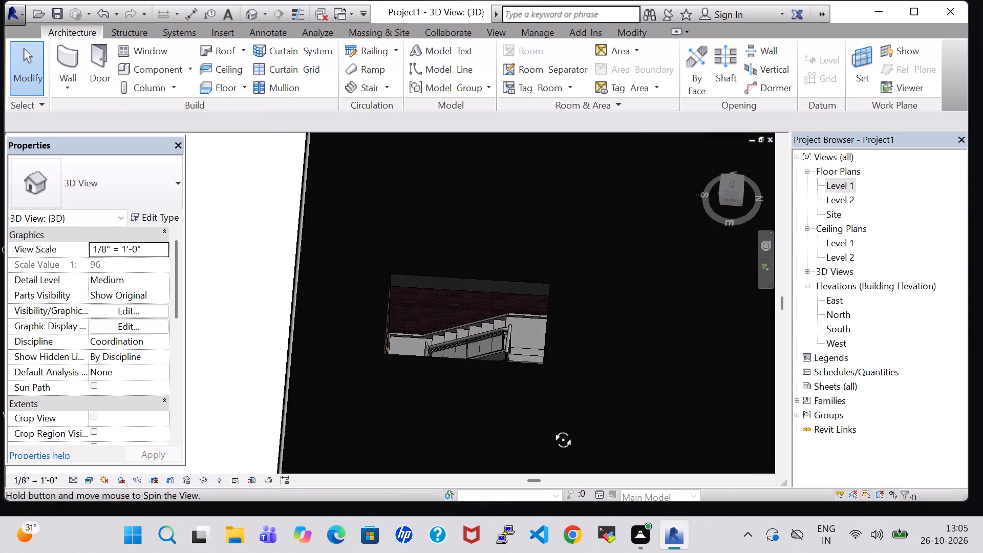
pyautogui.keyDown('shift'); pyautogui.moveTo(551, 428); pyautogui.dragTo(551, 429, button='middle'); pyautogui.keyUp('shift')
pyautogui.keyDown('shift'); pyautogui.moveTo(669, 294); pyautogui.dragTo(731, 341, button='middle'); pyautogui.keyUp('shift')
pyautogui.keyDown('shift'); pyautogui.moveTo(733, 341); pyautogui.dragTo(749, 328, button='middle'); pyautogui.keyUp('shift')
pyautogui.keyDown('shift'); pyautogui.moveTo(750, 326); pyautogui.dragTo(752, 295, button='middle'); pyautogui.keyUp('shift')
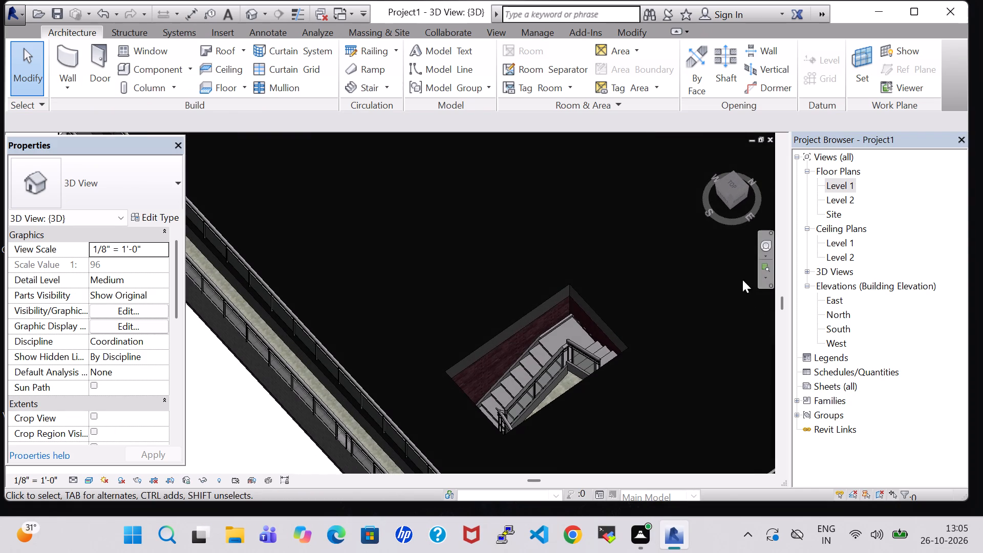
# In the Level 1 floor plan's visibility/graphic overrides, turn on the Roofs model category.
pyautogui.doubleClick(838, 186)
pyautogui.scroll(-6, 479, 208)
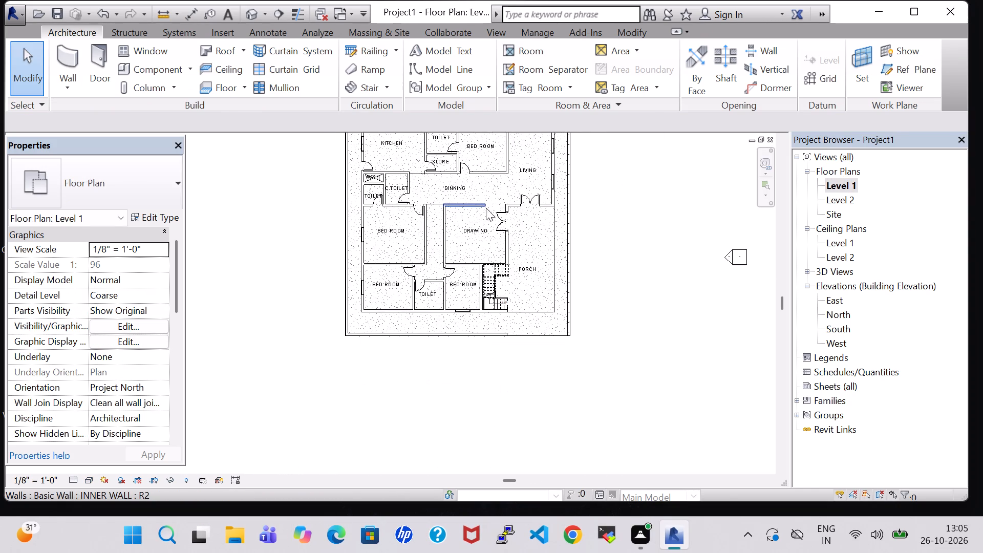
pyautogui.moveTo(601, 189); pyautogui.dragTo(600, 244, button='middle')
pyautogui.scroll(3, 603, 266)
pyautogui.moveTo(602, 249); pyautogui.dragTo(654, 270, button='middle')
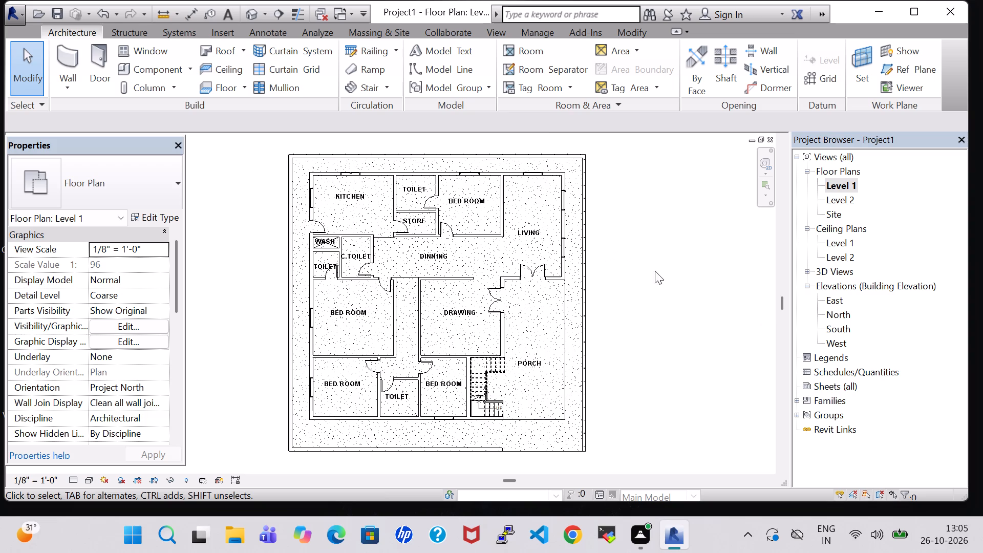
pyautogui.scroll(-1, 659, 270)
pyautogui.moveTo(649, 260); pyautogui.dragTo(661, 262, button='middle')
pyautogui.scroll(1, 661, 262)
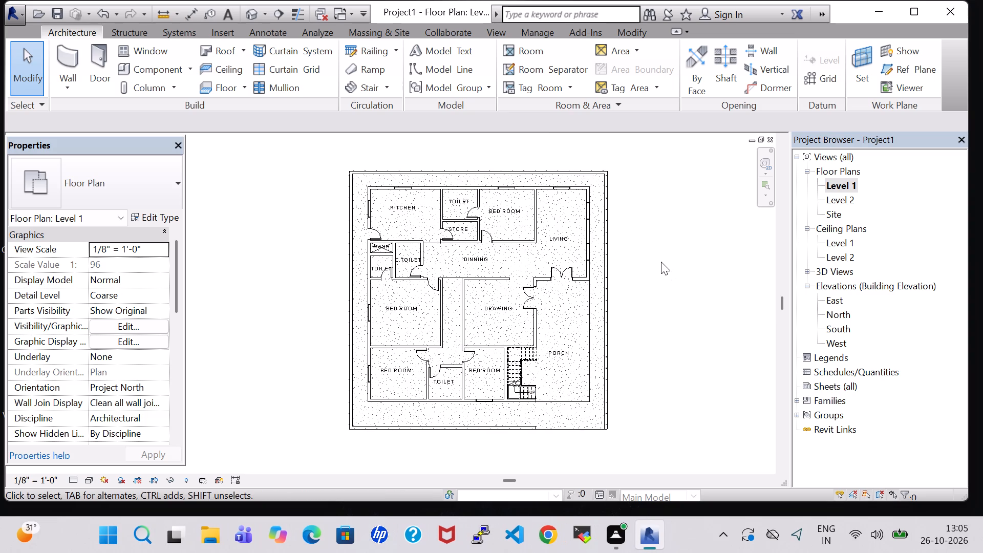
pyautogui.write('VV')
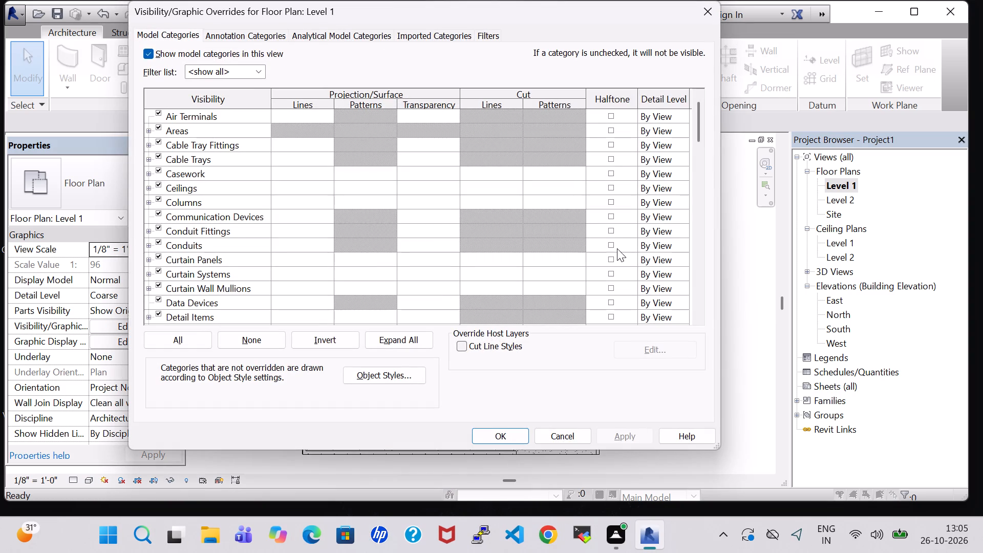
pyautogui.click(213, 218)
pyautogui.press('r')
pyautogui.scroll(-9, 213, 218)
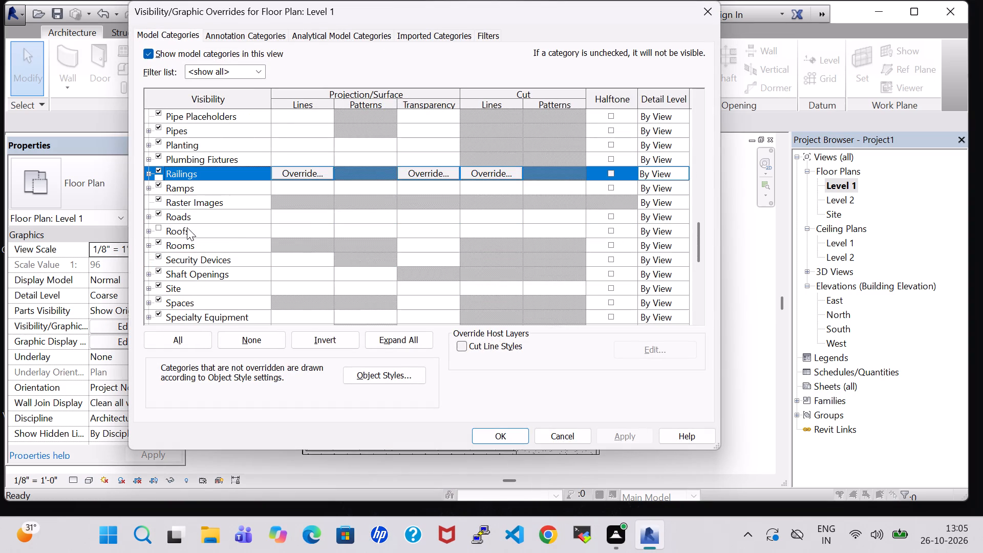
pyautogui.click(159, 225)
pyautogui.click(635, 441)
pyautogui.click(520, 436)
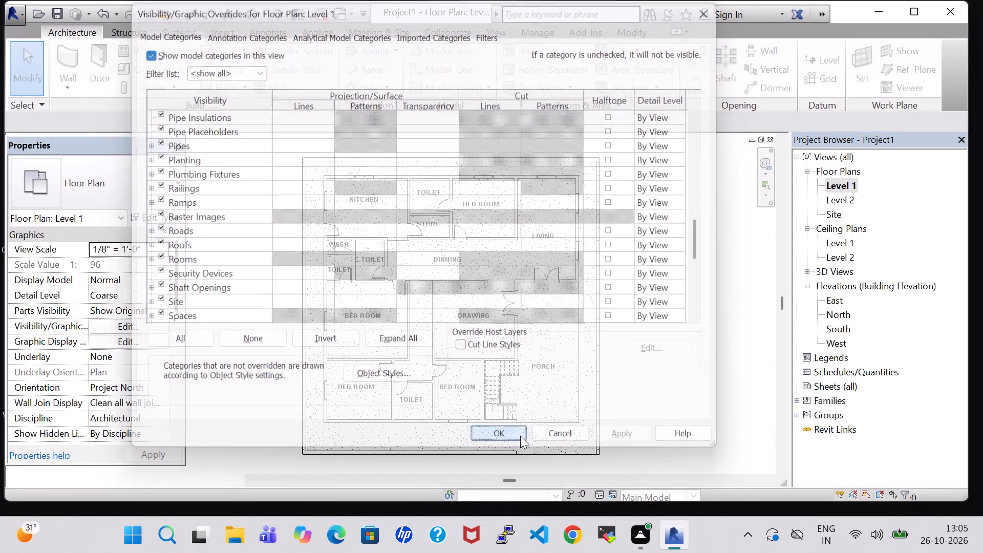
# In the 3D view's visibility/graphic overrides, turn off the Roofs model category.
pyautogui.click(255, 9)
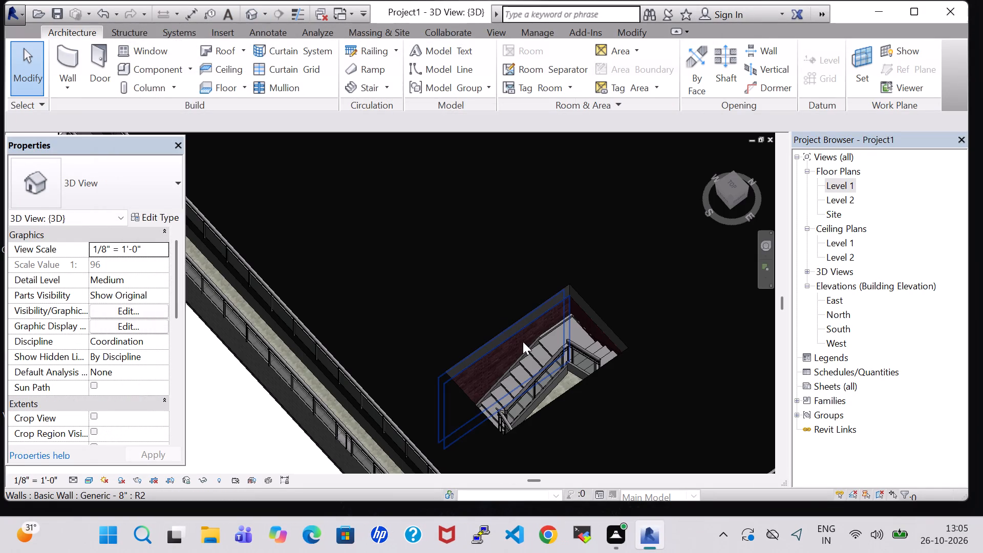
pyautogui.scroll(-4, 509, 335)
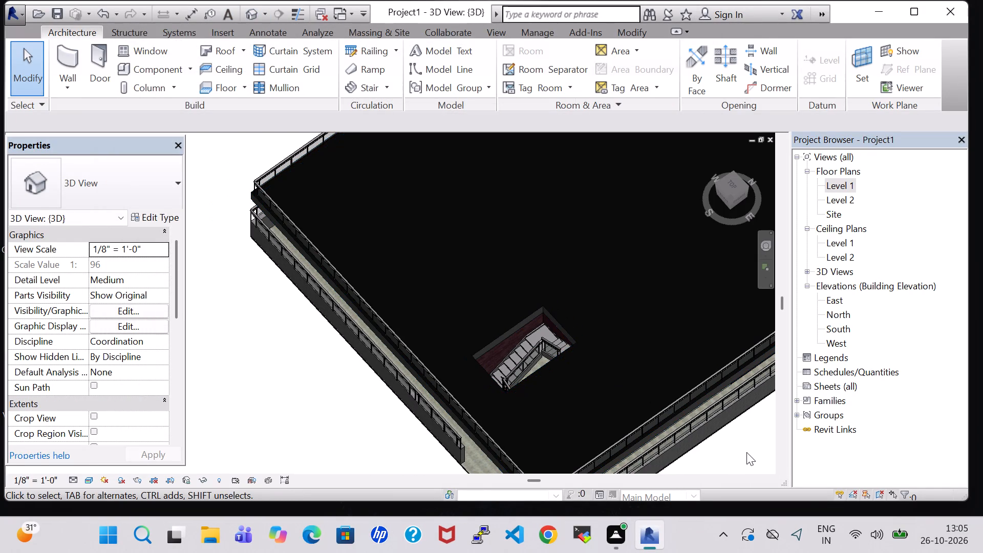
pyautogui.keyDown('shift'); pyautogui.moveTo(734, 451); pyautogui.dragTo(771, 320, button='middle'); pyautogui.keyUp('shift')
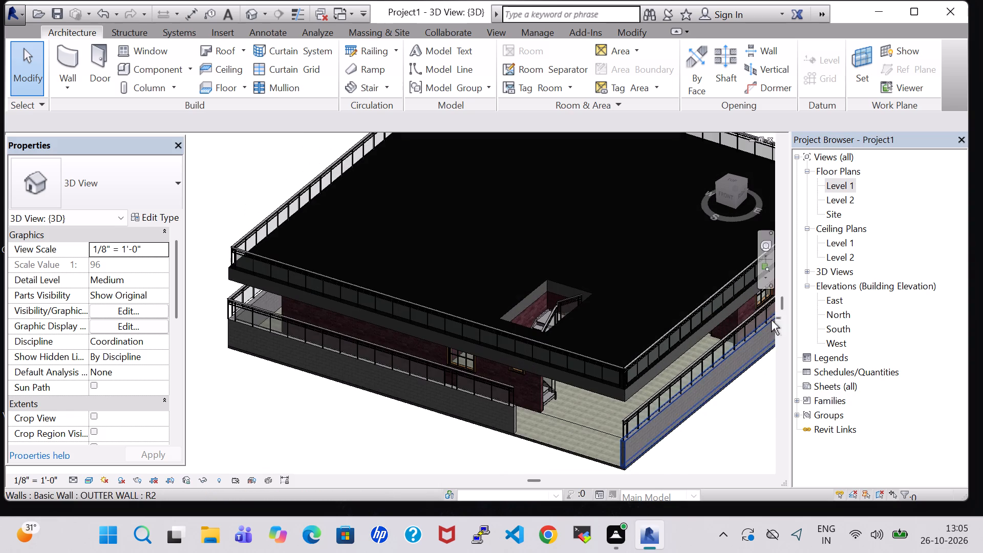
pyautogui.keyDown('shift'); pyautogui.moveTo(672, 443); pyautogui.dragTo(717, 429, button='middle'); pyautogui.keyUp('shift')
pyautogui.keyDown('shift'); pyautogui.moveTo(719, 415); pyautogui.dragTo(725, 375, button='middle'); pyautogui.keyUp('shift')
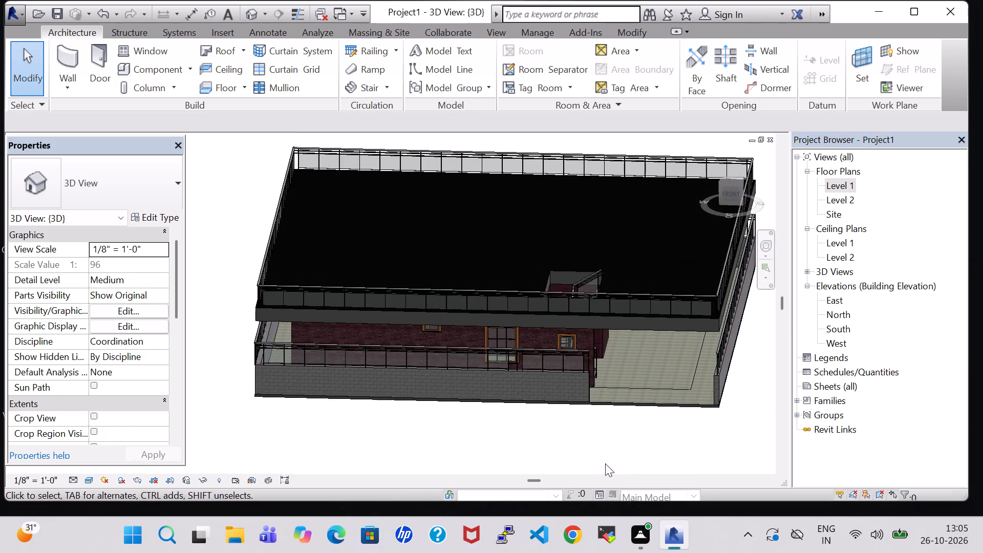
pyautogui.keyDown('shift'); pyautogui.moveTo(605, 463); pyautogui.dragTo(607, 456, button='middle'); pyautogui.keyUp('shift')
pyautogui.keyDown('shift'); pyautogui.moveTo(612, 433); pyautogui.dragTo(620, 420, button='middle'); pyautogui.keyUp('shift')
pyautogui.keyDown('shift'); pyautogui.middleClick(624, 418); pyautogui.keyUp('shift')
pyautogui.write('VV')
pyautogui.click(215, 196)
pyautogui.press('r')
pyautogui.scroll(-9, 215, 196)
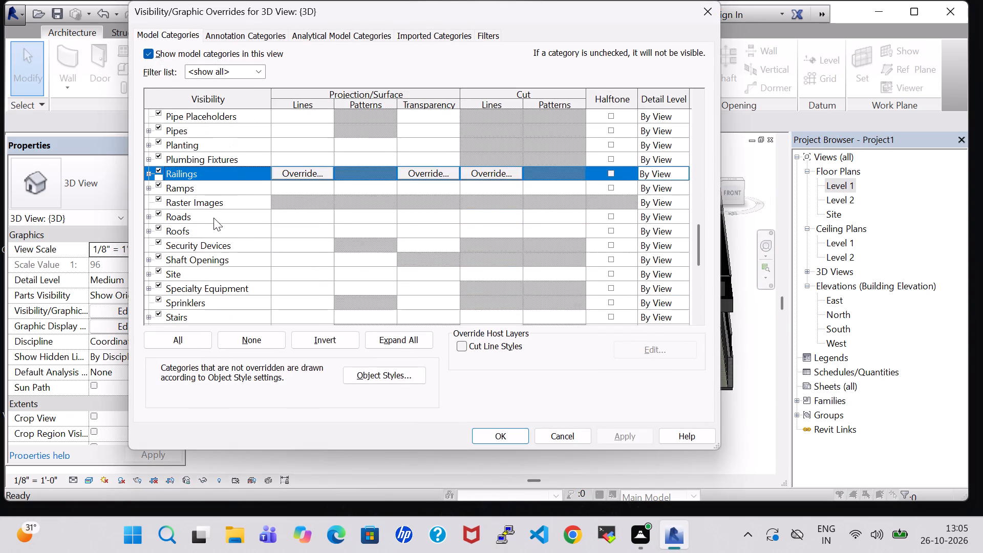
pyautogui.click(159, 228)
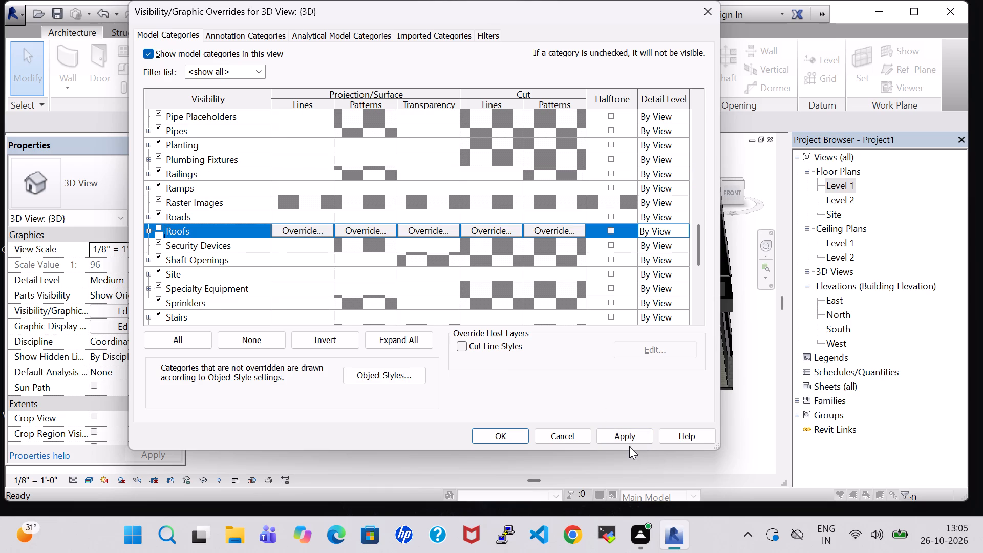
pyautogui.click(628, 445)
pyautogui.click(628, 433)
pyautogui.click(510, 435)
pyautogui.click(515, 435)
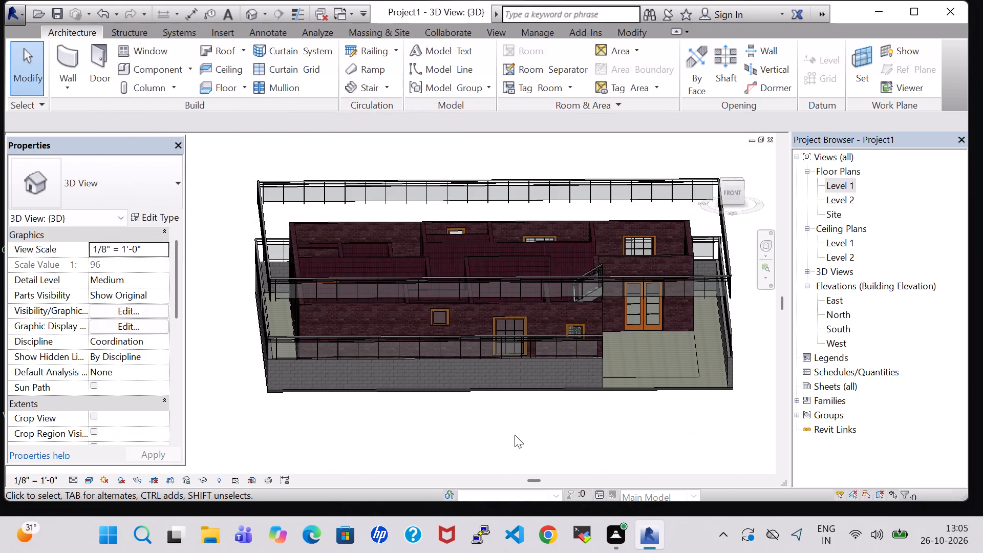
pyautogui.moveTo(571, 430); pyautogui.dragTo(515, 438, button='middle')
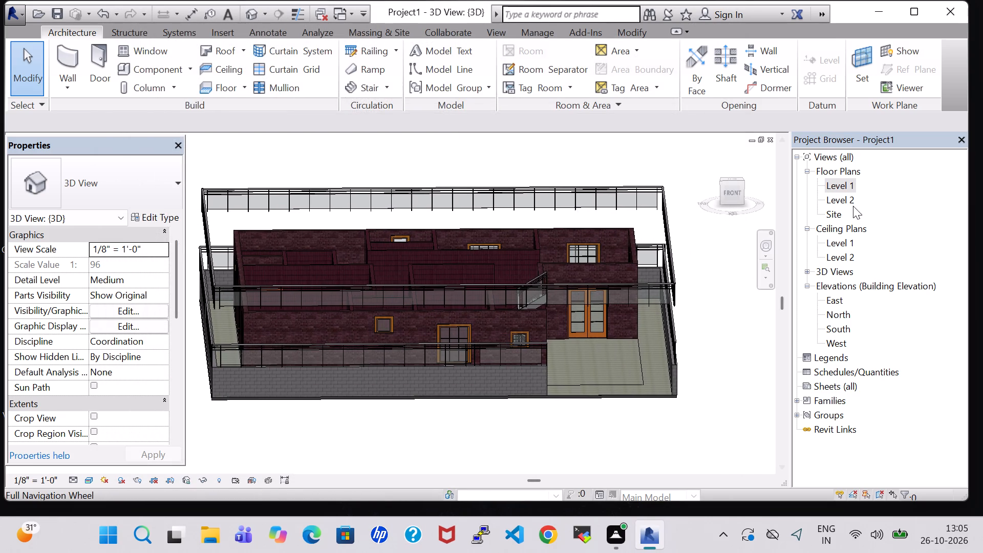
# Open the Level 1 floor plan and look over the full room and porch layout.
pyautogui.doubleClick(840, 182)
pyautogui.scroll(-4, 507, 214)
pyautogui.scroll(2, 582, 203)
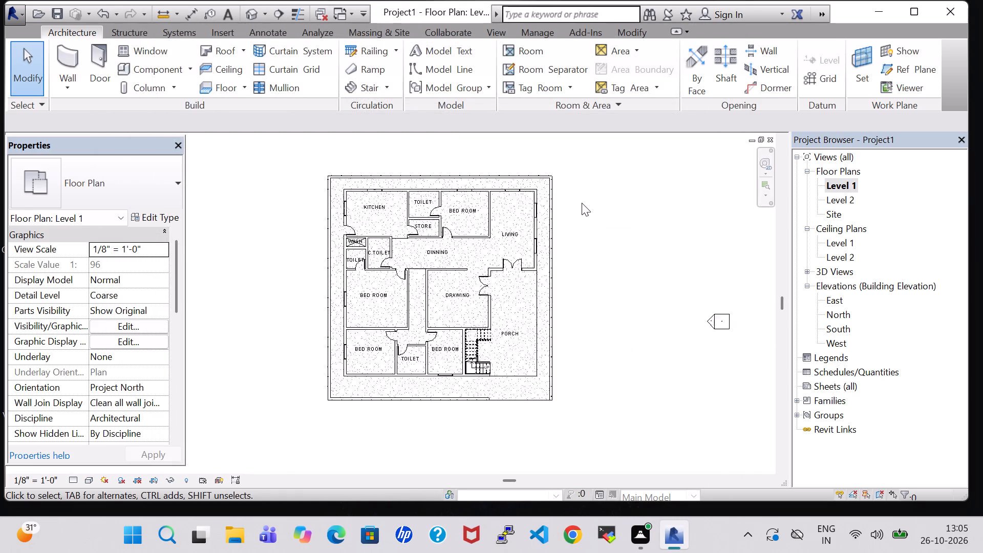
pyautogui.scroll(2, 582, 203)
pyautogui.moveTo(582, 203); pyautogui.dragTo(632, 210, button='middle')
pyautogui.scroll(1, 635, 211)
pyautogui.moveTo(638, 226); pyautogui.dragTo(654, 218, button='middle')
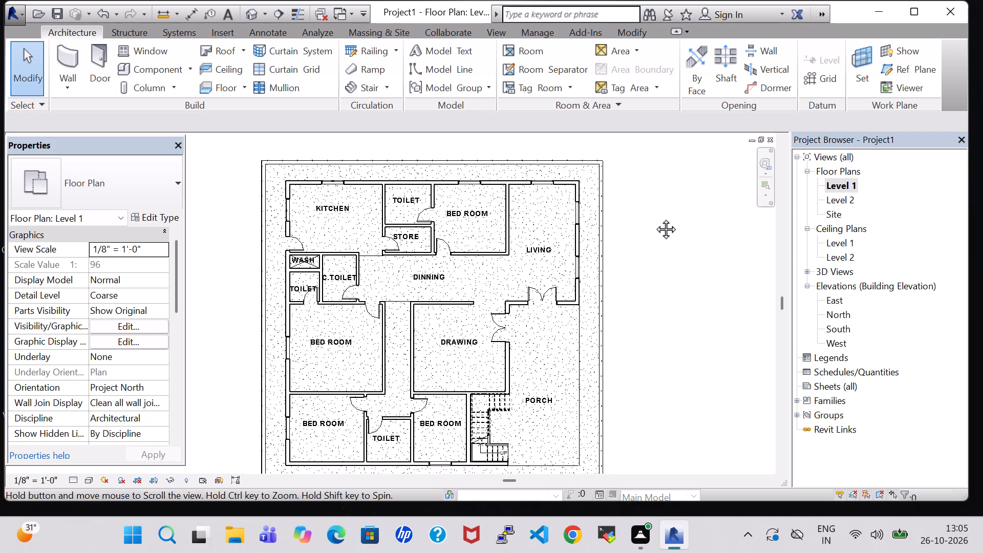
pyautogui.moveTo(654, 218); pyautogui.dragTo(655, 216, button='middle')
pyautogui.scroll(-1, 655, 216)
pyautogui.moveTo(655, 221); pyautogui.dragTo(655, 209, button='middle')
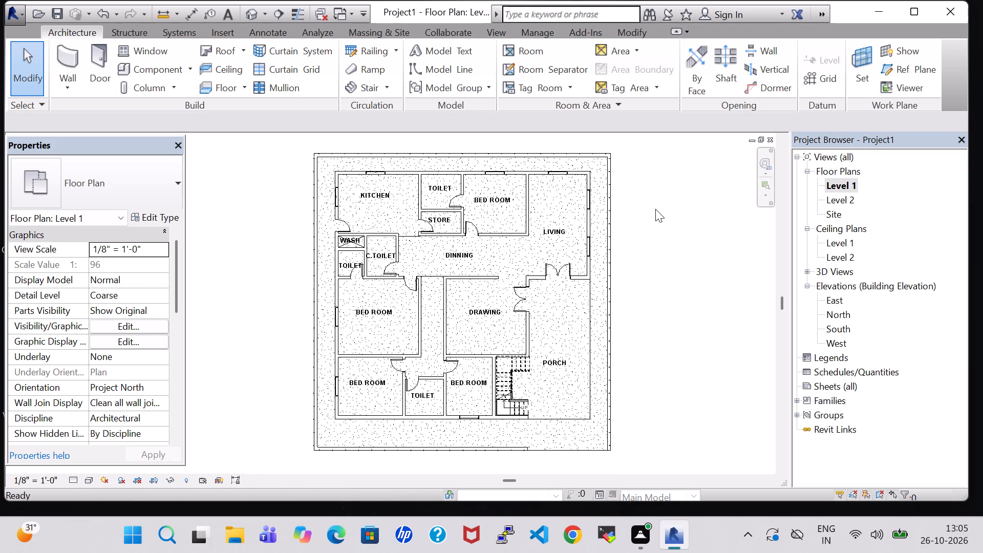
# Start placing a component and load the RPC Beetle family from the US Imperial library's Entourage folder.
pyautogui.click(148, 67)
pyautogui.click(639, 77)
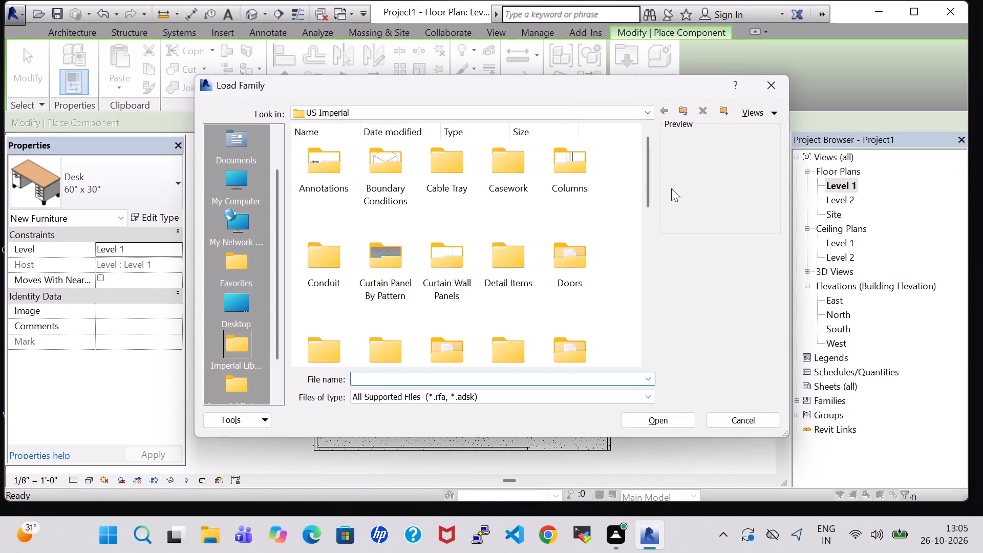
pyautogui.scroll(-1, 630, 235)
pyautogui.scroll(-1, 564, 215)
pyautogui.scroll(-1, 472, 246)
pyautogui.scroll(1, 395, 287)
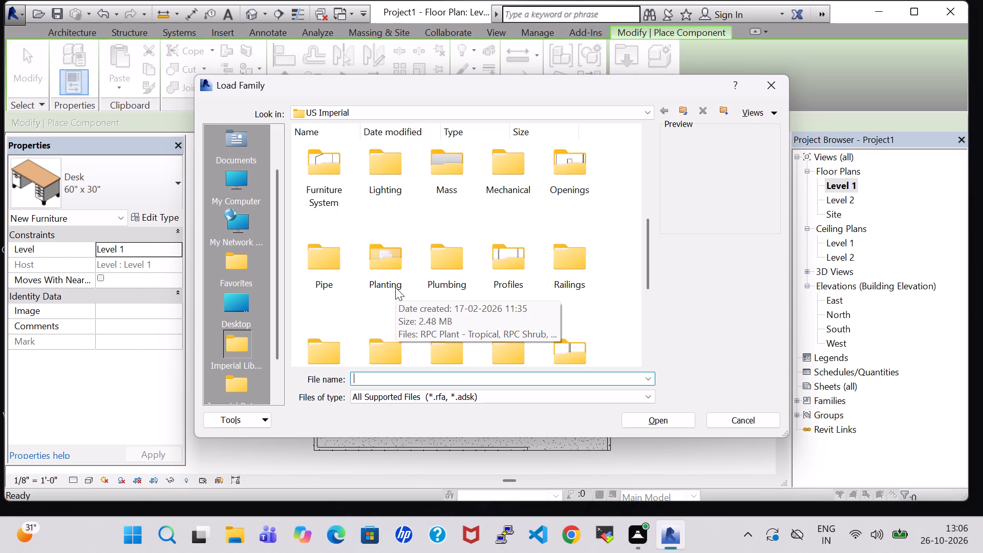
pyautogui.scroll(-1, 419, 272)
pyautogui.scroll(3, 419, 272)
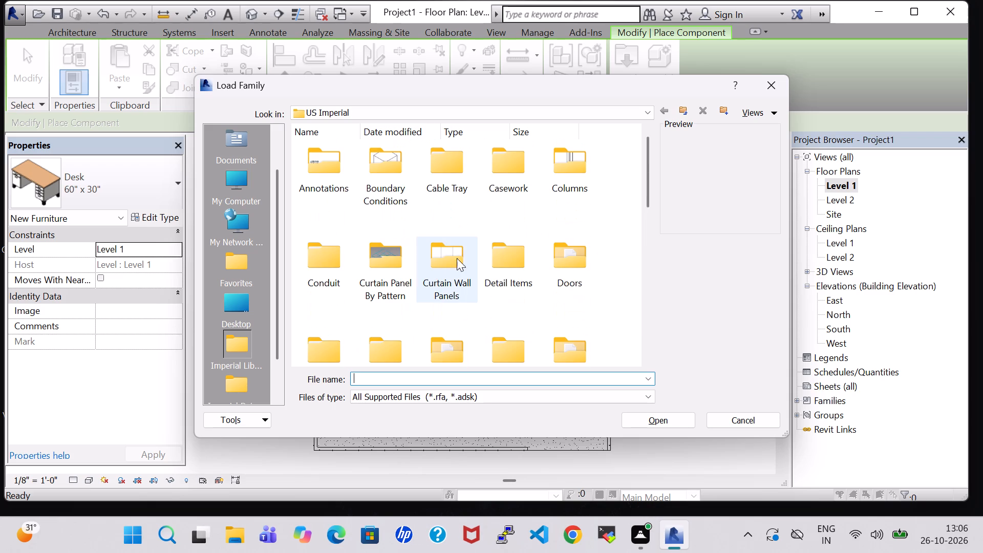
pyautogui.scroll(-1, 440, 265)
pyautogui.doubleClick(450, 215)
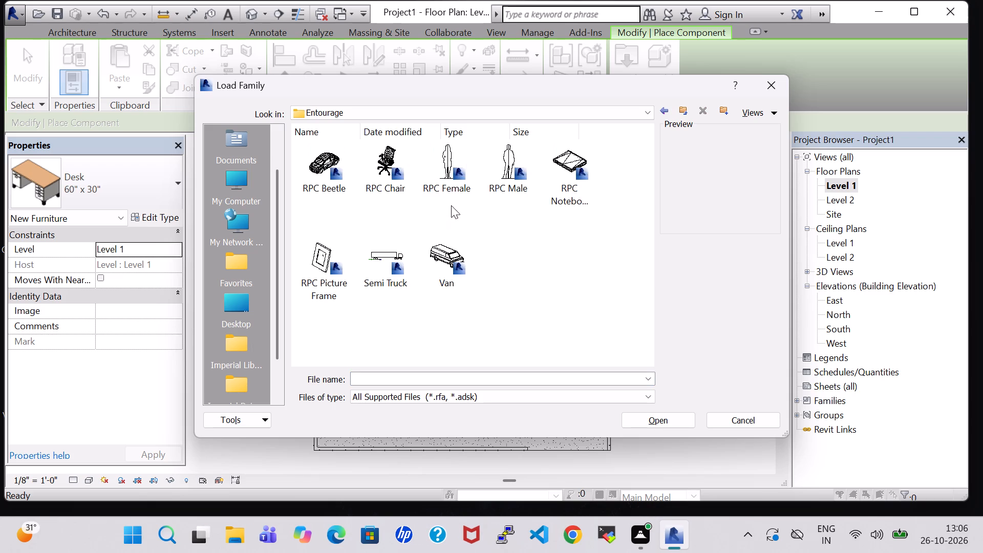
pyautogui.click(331, 163)
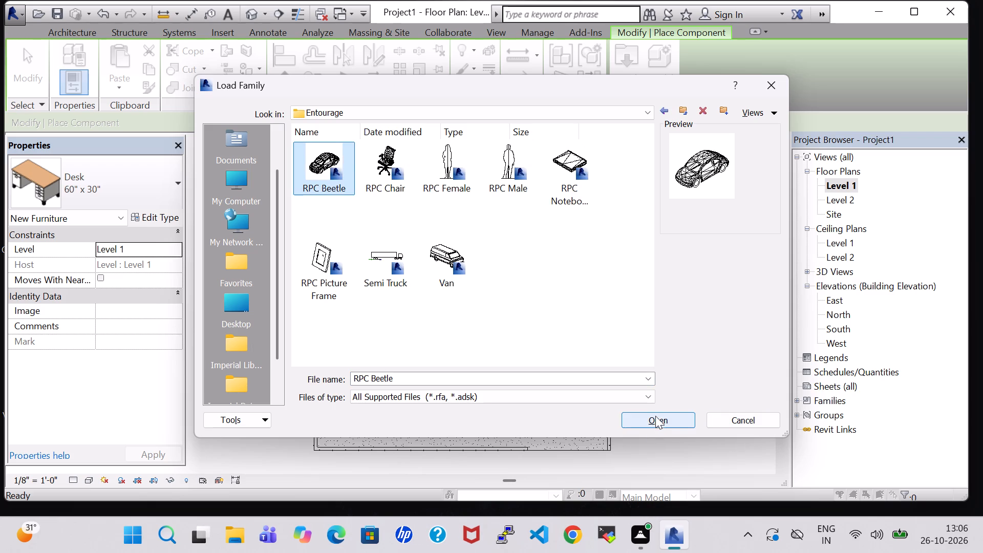
pyautogui.click(658, 415)
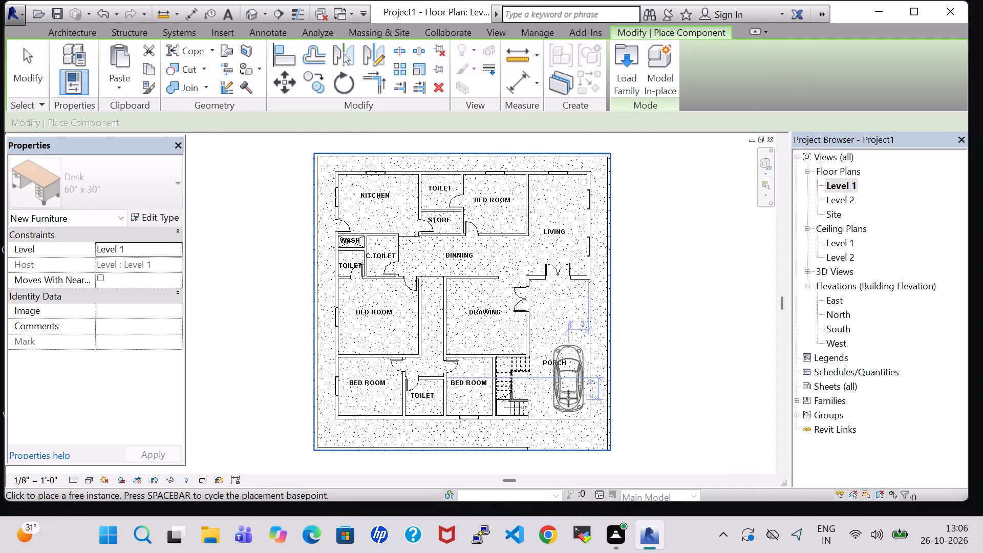
# Place two RPC Beetle cars one behind the other along the porch's east side and finish placement.
pyautogui.scroll(5, 568, 397)
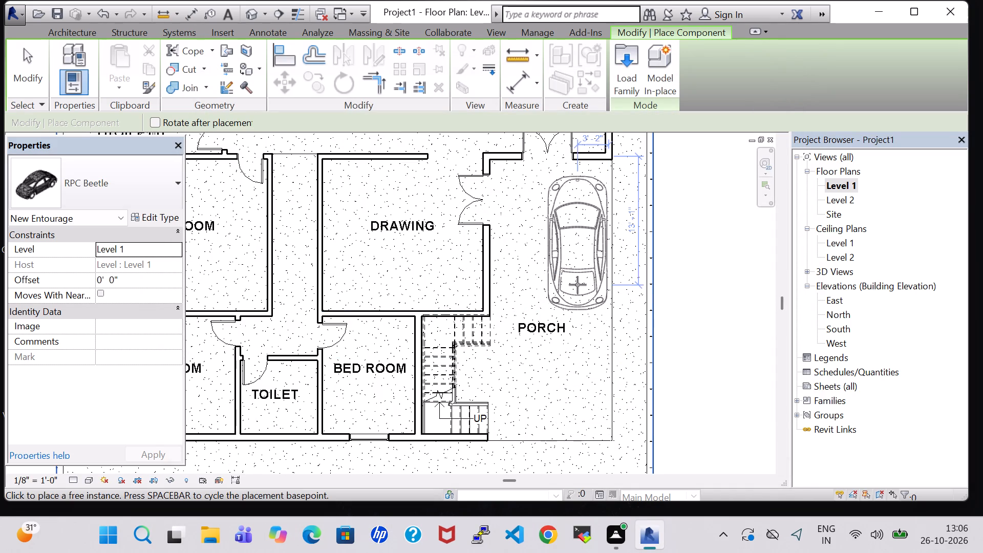
pyautogui.click(578, 285)
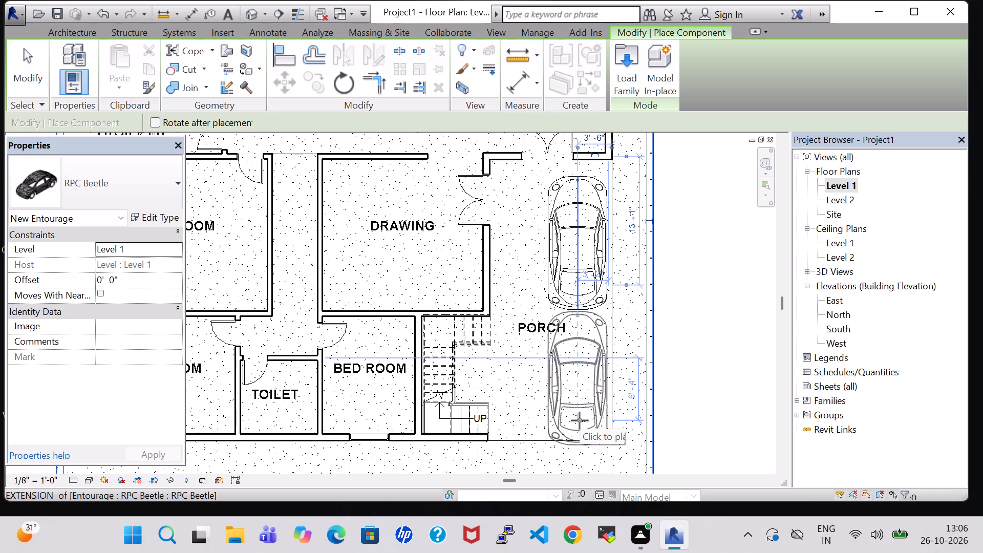
pyautogui.click(580, 420)
pyautogui.press('Escape')
pyautogui.press('Escape')
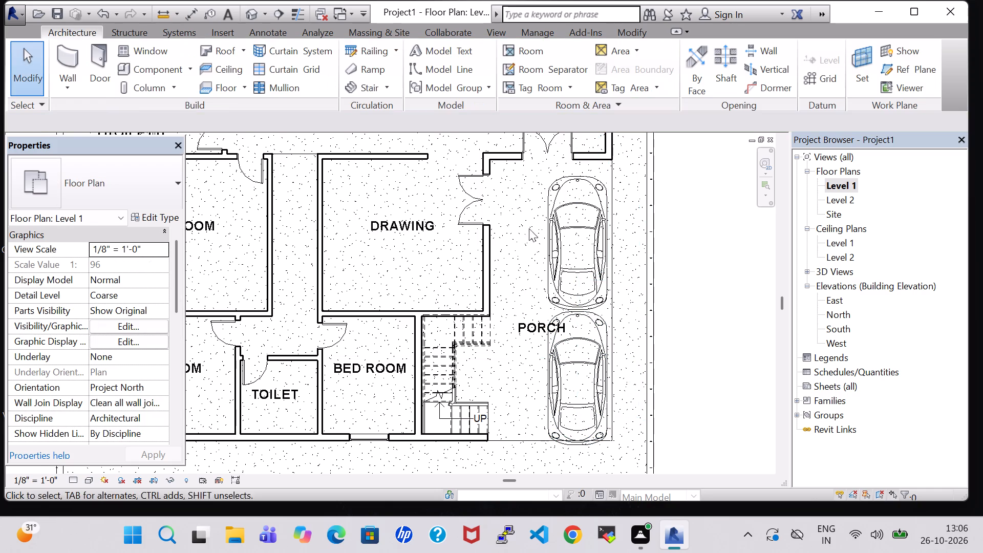
# Nudge the northern porch car about 1'-4" north and 4" east.
pyautogui.click(595, 177)
pyautogui.press('Up')
pyautogui.press('Up')
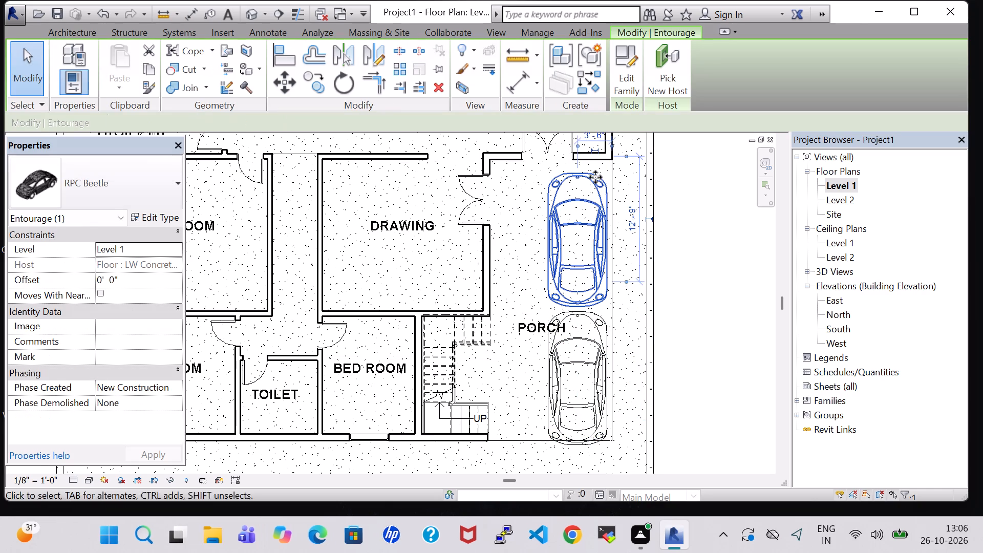
pyautogui.press('Up')
pyautogui.press('Up')
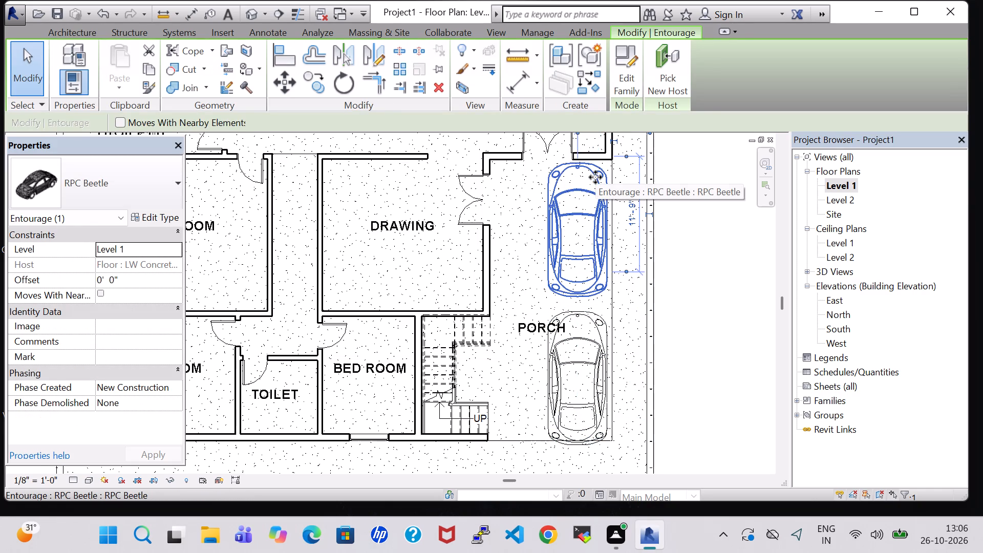
pyautogui.press('Right')
pyautogui.click(693, 227)
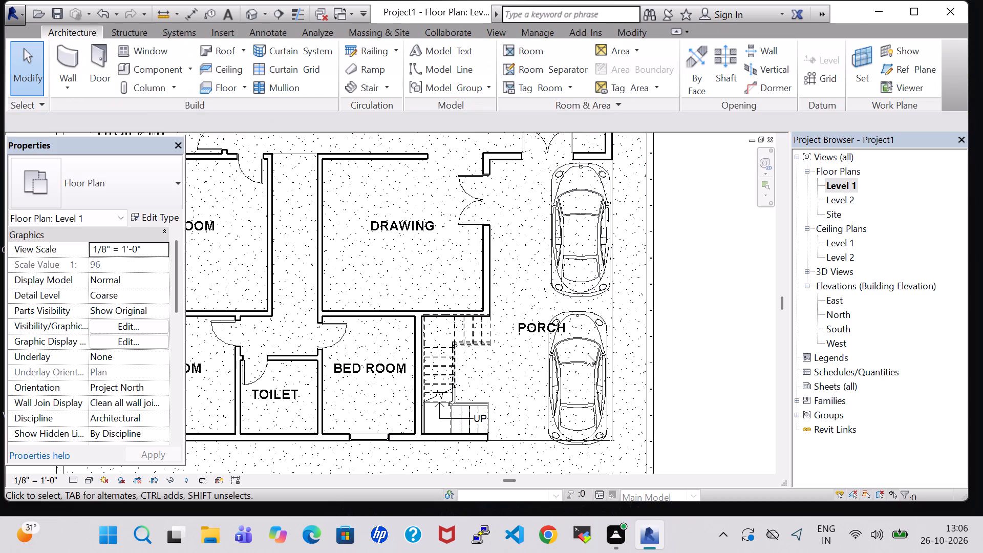
# Nudge the southern porch car about 8" north and 4" east, in line with the northern car.
pyautogui.click(587, 343)
pyautogui.press('Up')
pyautogui.press('Up')
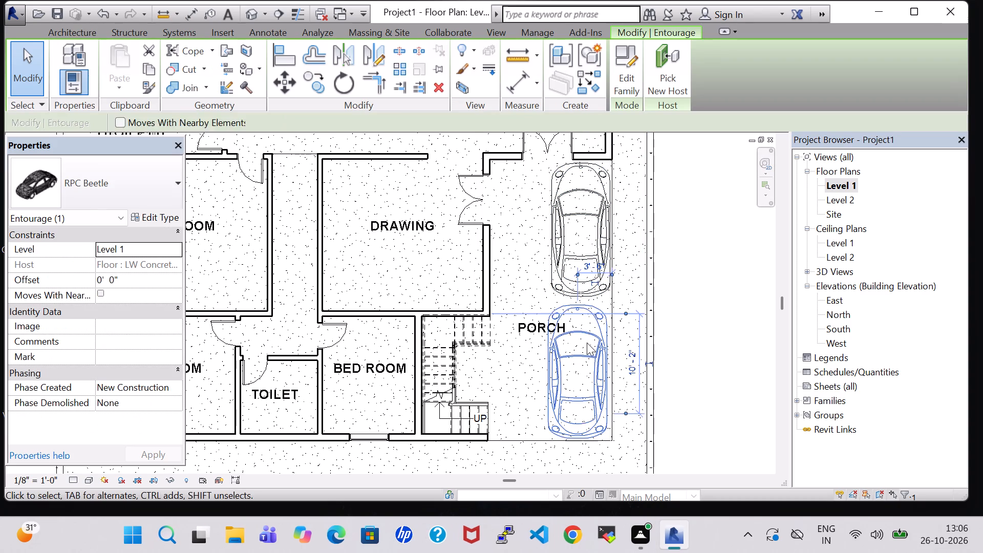
pyautogui.press('Up')
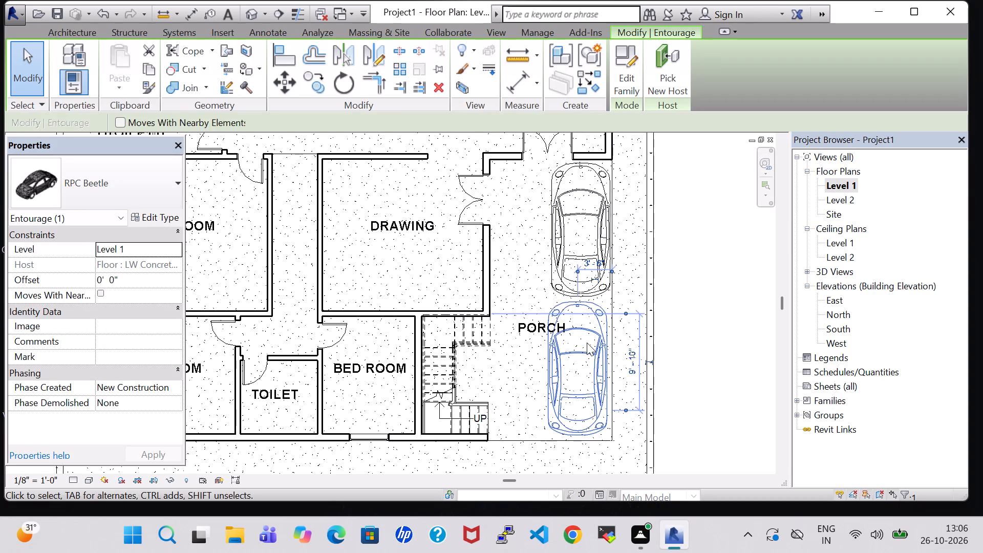
pyautogui.press('Right')
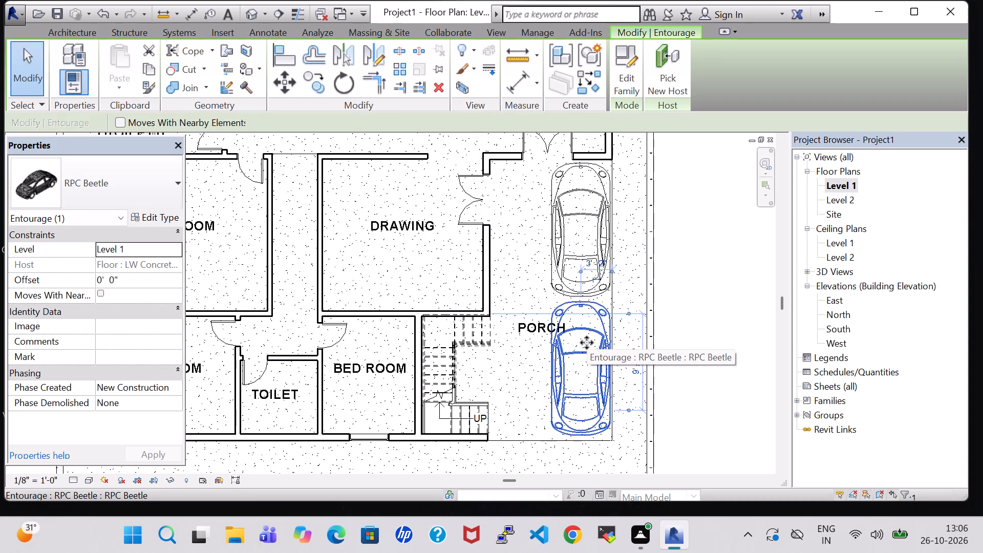
pyautogui.press('Down')
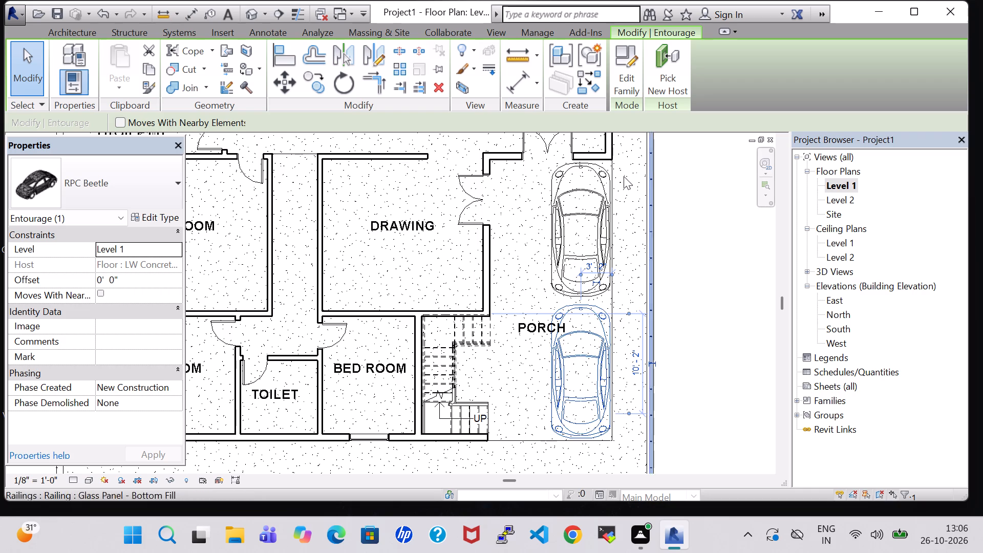
# Nudge the northern porch car about 4" back south toward the other car.
pyautogui.click(592, 190)
pyautogui.press('Down')
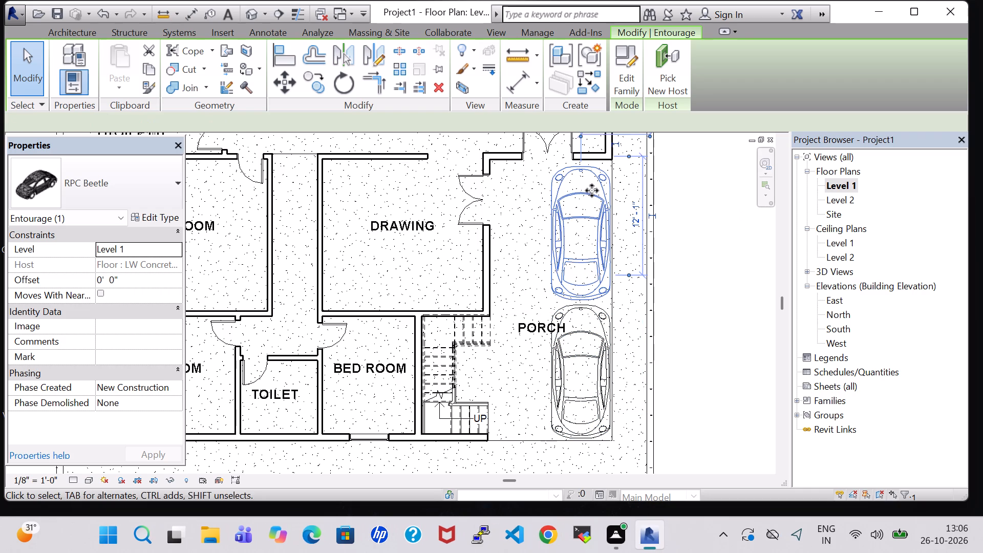
pyautogui.click(710, 301)
# Shift the PORCH room tag slightly north and west, clear of the parked cars.
pyautogui.scroll(-3, 709, 301)
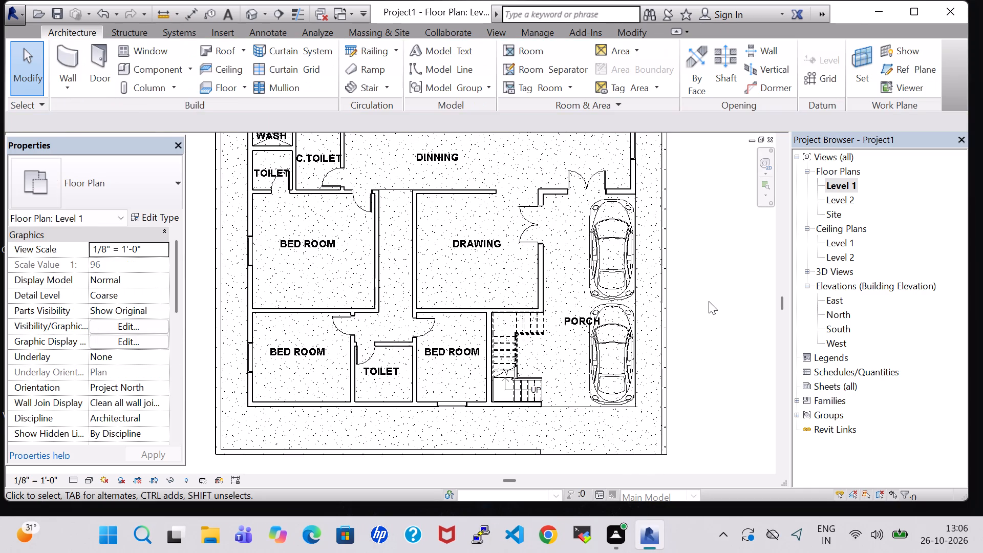
pyautogui.click(592, 318)
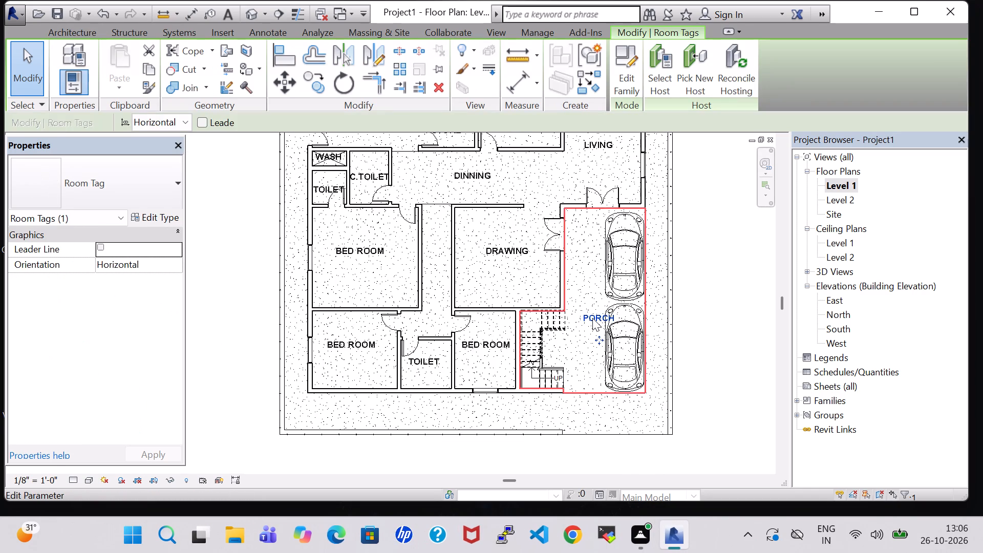
pyautogui.press('Up')
pyautogui.press('Up')
pyautogui.press('Up')
pyautogui.press('Left')
pyautogui.press('Left')
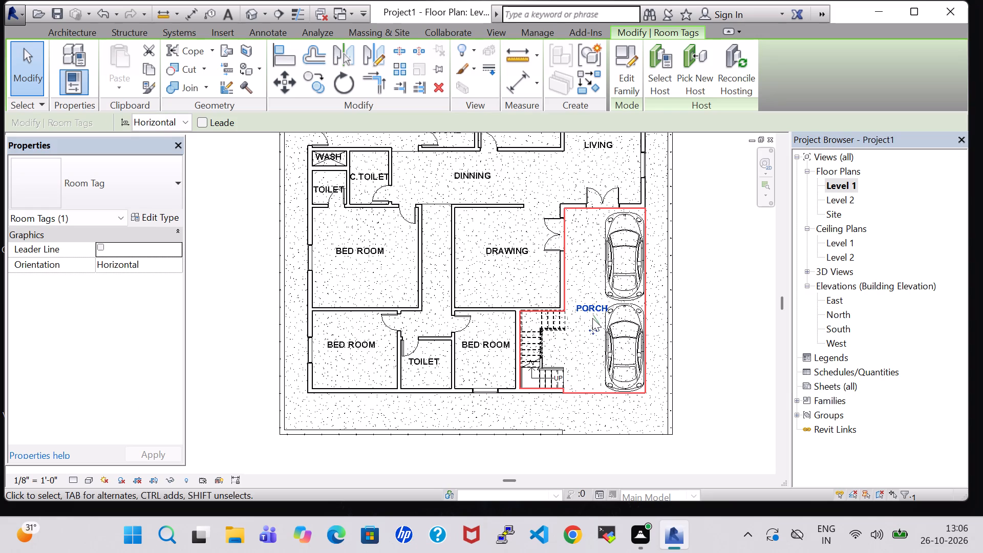
pyautogui.press('Left')
pyautogui.press('Up')
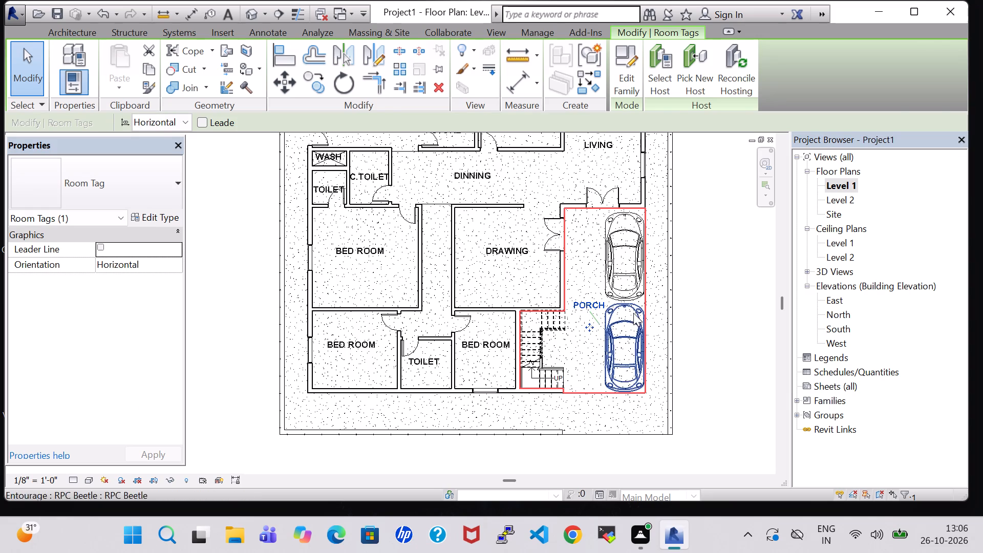
pyautogui.click(707, 296)
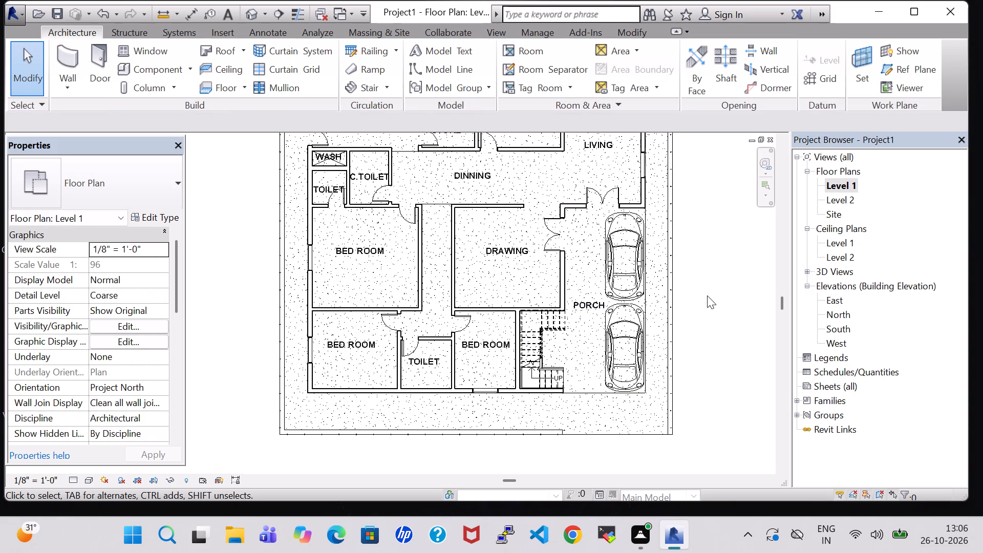
# Examine the two parked cars and the room layout in the 3D view and the Level 1 floor plan.
pyautogui.scroll(-1, 707, 295)
pyautogui.moveTo(720, 260); pyautogui.dragTo(694, 286, button='middle')
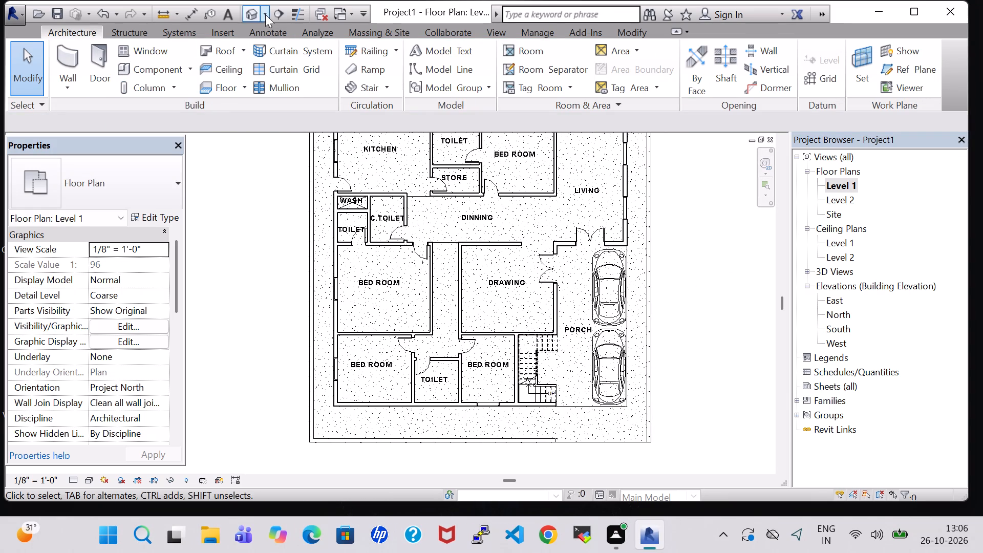
pyautogui.click(249, 13)
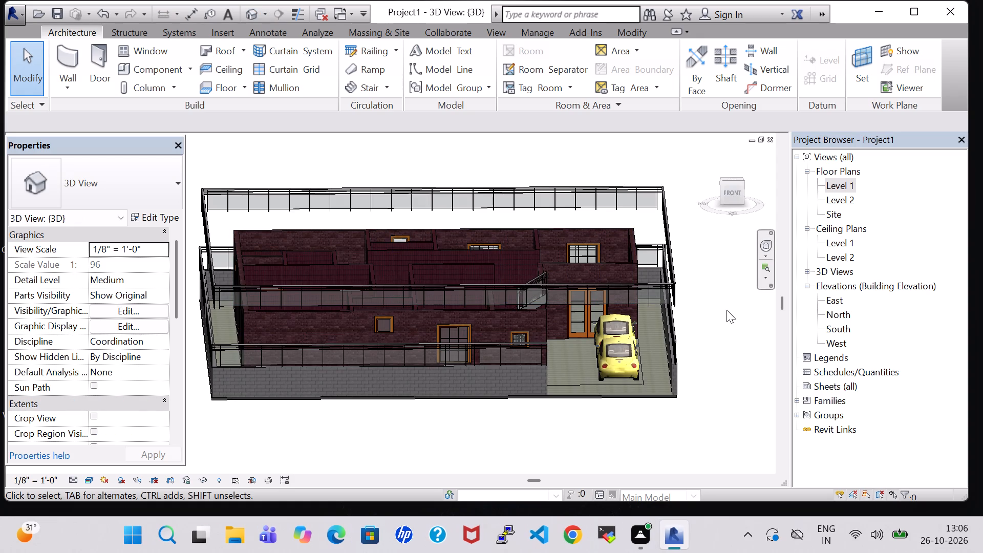
pyautogui.keyDown('shift'); pyautogui.moveTo(726, 310); pyautogui.dragTo(706, 401, button='middle'); pyautogui.keyUp('shift')
pyautogui.keyDown('shift'); pyautogui.scroll(-1, 684, 316); pyautogui.keyUp('shift')
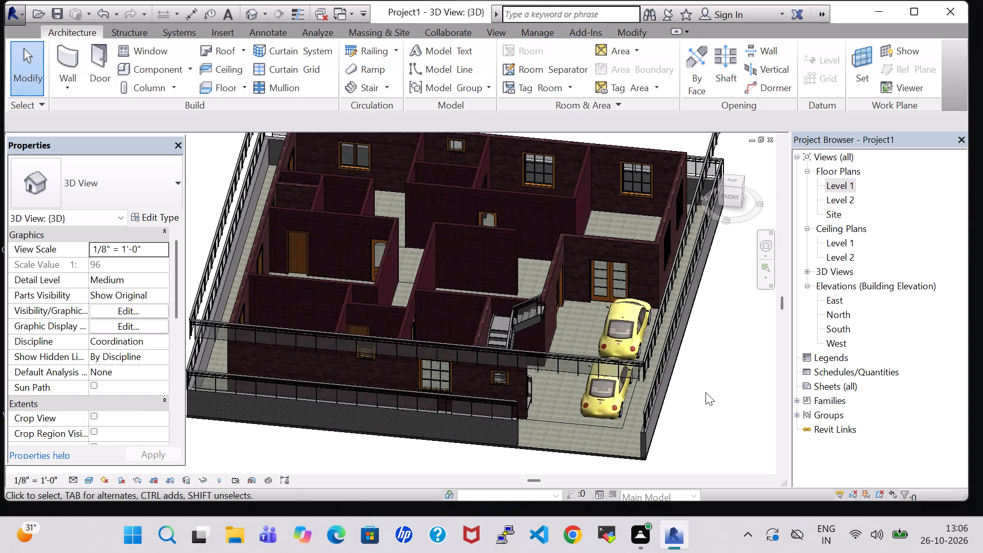
pyautogui.keyDown('shift'); pyautogui.moveTo(706, 392); pyautogui.dragTo(726, 427, button='middle'); pyautogui.keyUp('shift')
pyautogui.keyDown('shift'); pyautogui.moveTo(709, 345); pyautogui.dragTo(709, 386, button='middle'); pyautogui.keyUp('shift')
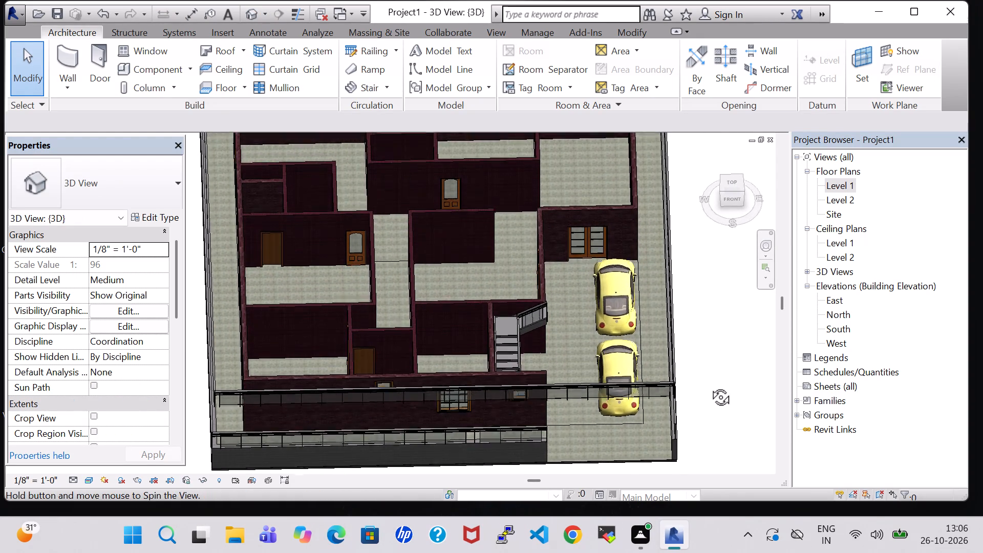
pyautogui.keyDown('shift'); pyautogui.moveTo(709, 386); pyautogui.dragTo(708, 392, button='middle'); pyautogui.keyUp('shift')
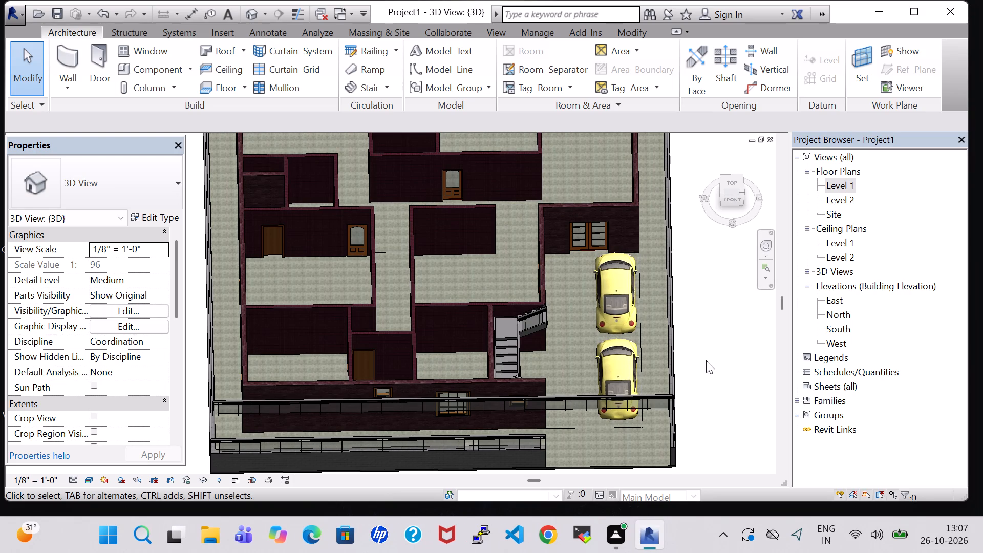
pyautogui.keyDown('shift'); pyautogui.moveTo(706, 360); pyautogui.dragTo(703, 366, button='middle'); pyautogui.keyUp('shift')
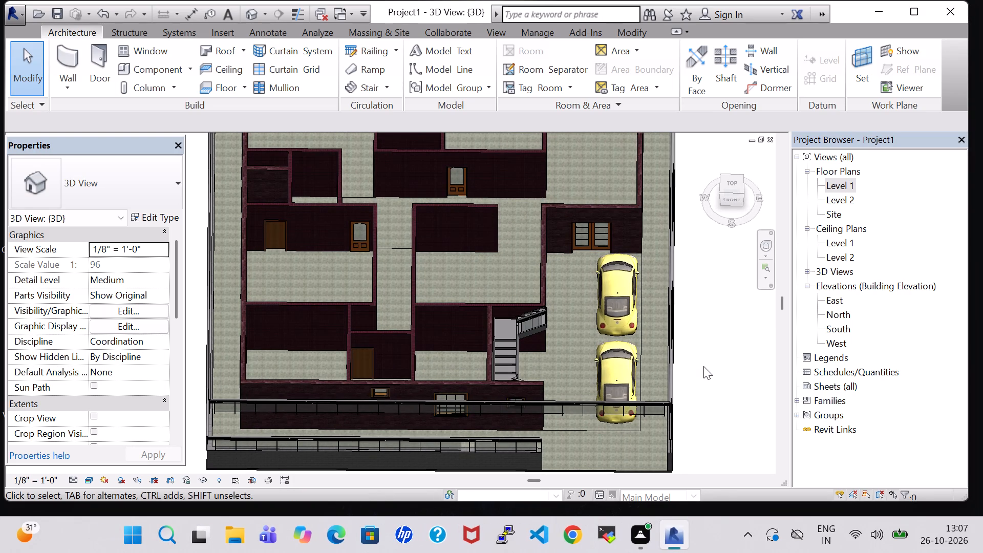
pyautogui.keyDown('shift'); pyautogui.moveTo(708, 337); pyautogui.dragTo(698, 363, button='middle'); pyautogui.keyUp('shift')
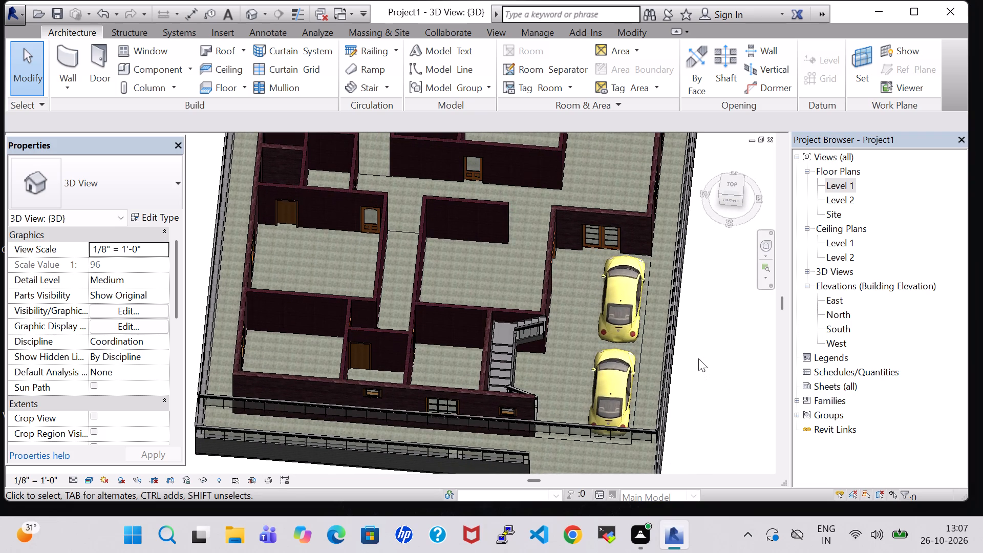
pyautogui.doubleClick(848, 180)
pyautogui.scroll(-4, 616, 202)
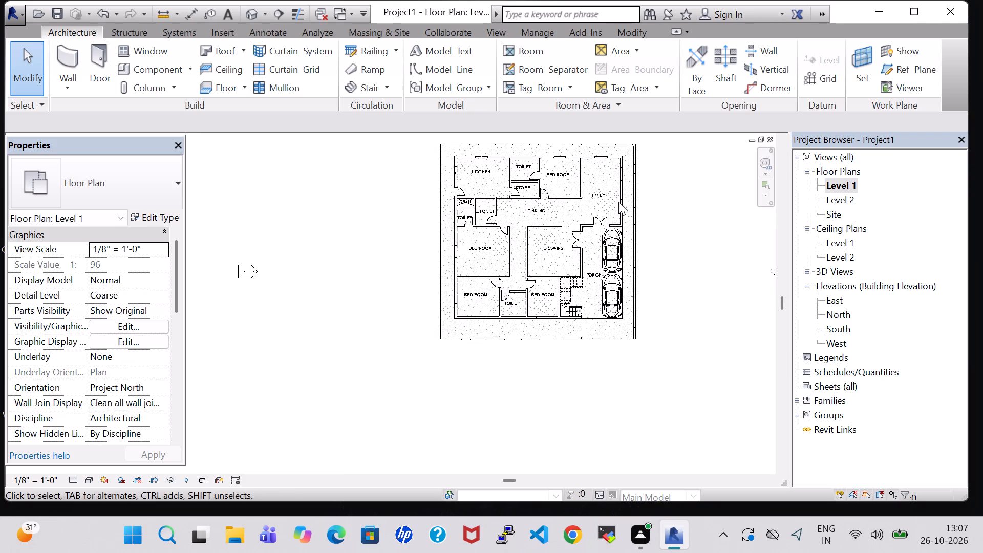
pyautogui.scroll(6, 623, 203)
pyautogui.scroll(-1, 658, 247)
pyautogui.moveTo(679, 269); pyautogui.dragTo(668, 269, button='middle')
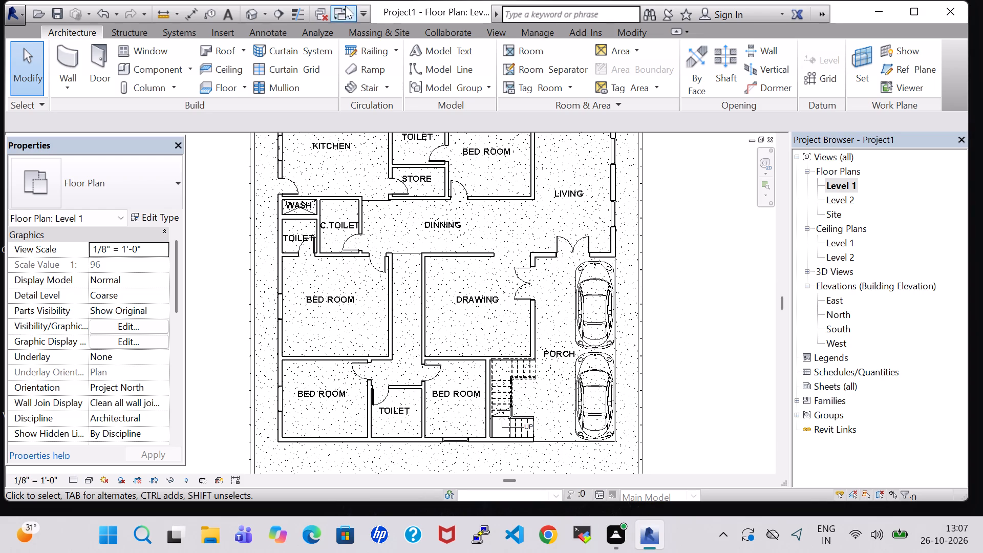
pyautogui.click(255, 10)
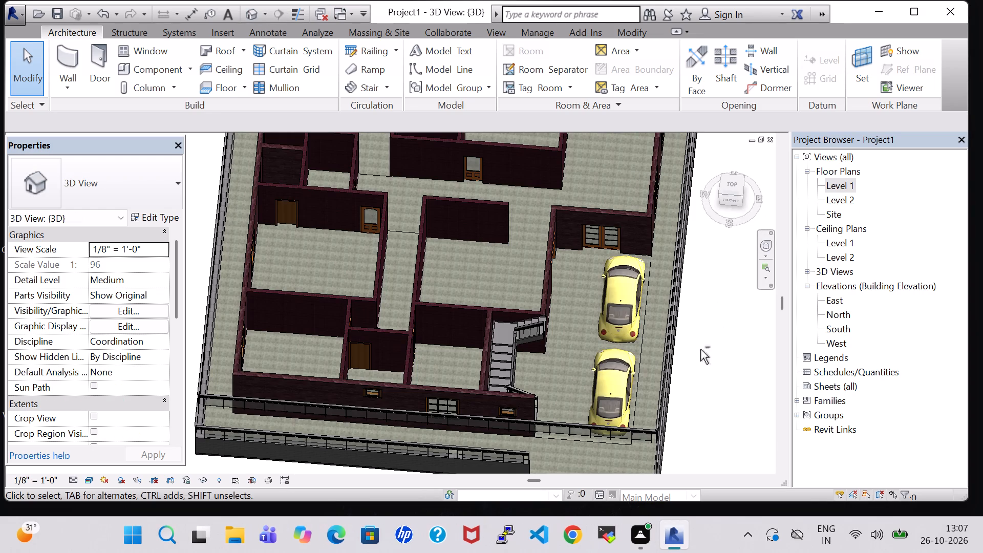
pyautogui.keyDown('shift'); pyautogui.moveTo(700, 349); pyautogui.dragTo(586, 278, button='middle'); pyautogui.keyUp('shift')
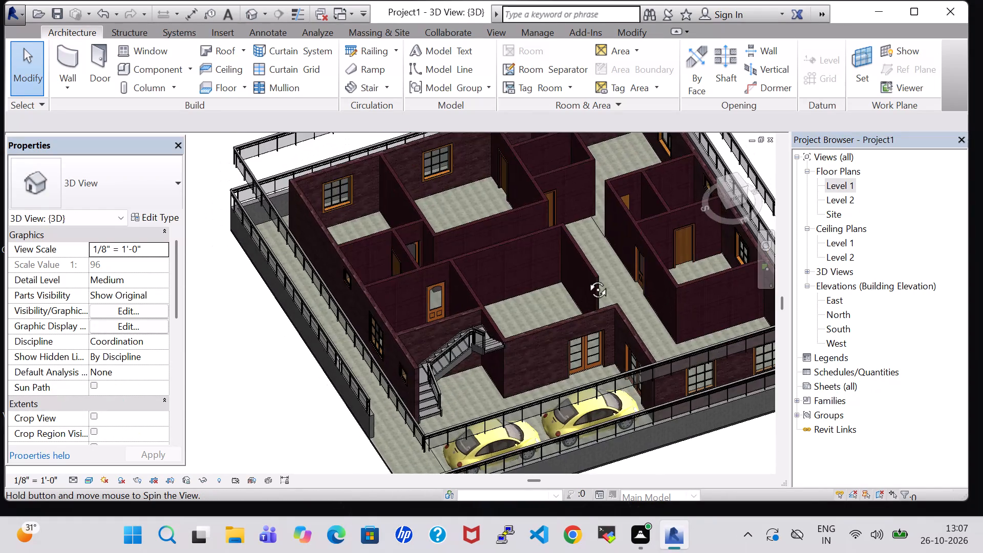
pyautogui.keyDown('shift'); pyautogui.moveTo(586, 278); pyautogui.dragTo(707, 303, button='middle'); pyautogui.keyUp('shift')
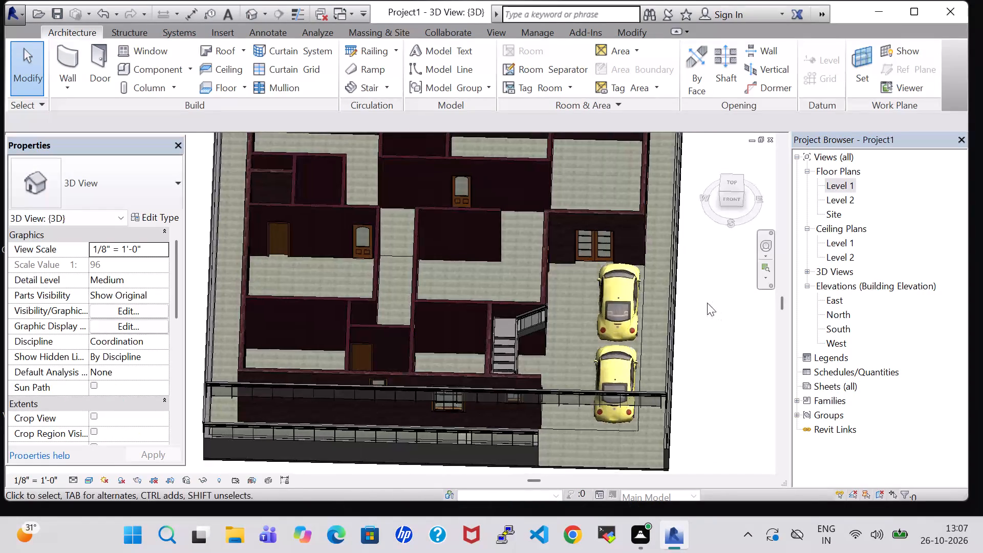
# In the Level 1 floor plan, start placing a component and load the Bed-Box family from the US Imperial library's Furniture > Beds folder.
pyautogui.doubleClick(846, 183)
pyautogui.scroll(-2, 539, 222)
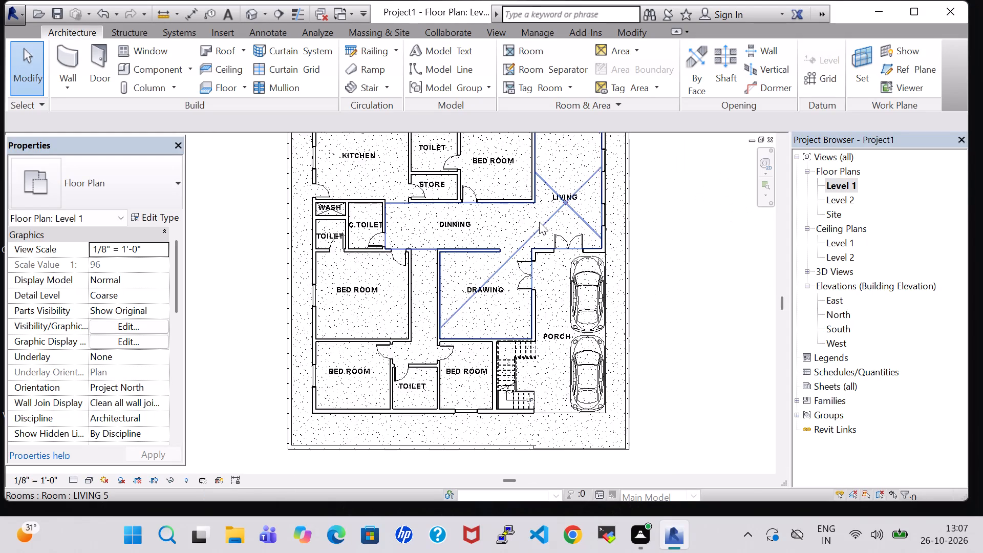
pyautogui.scroll(-1, 539, 222)
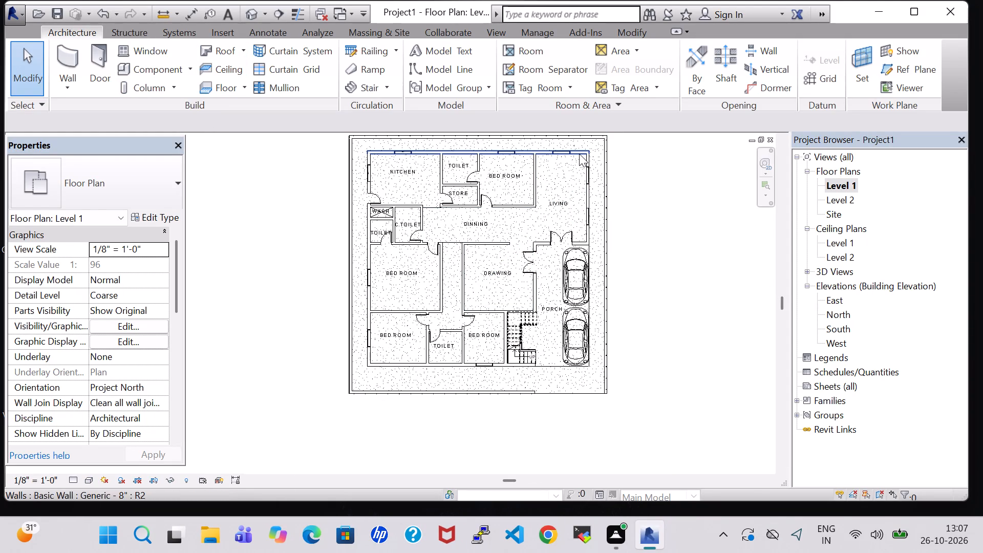
pyautogui.click(148, 73)
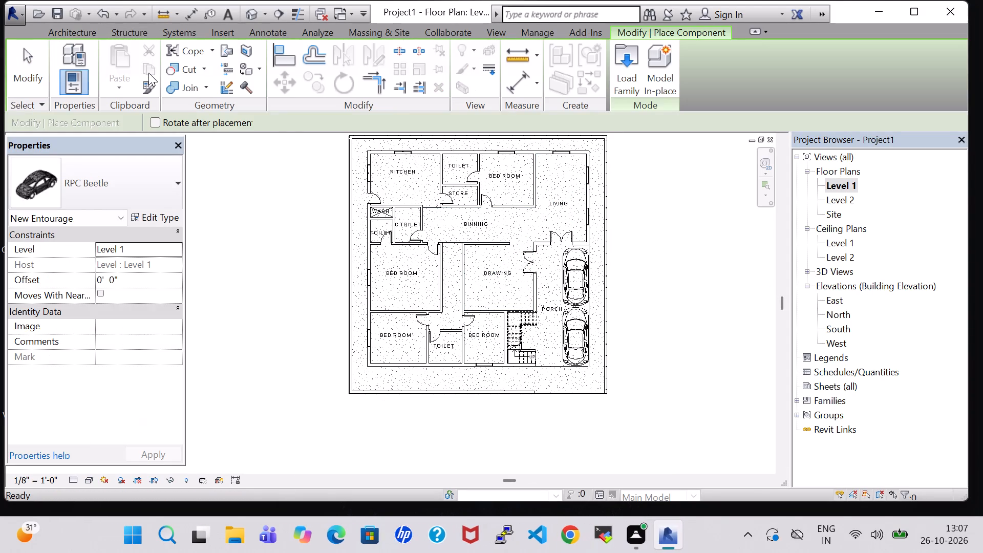
pyautogui.click(616, 80)
pyautogui.scroll(-1, 609, 239)
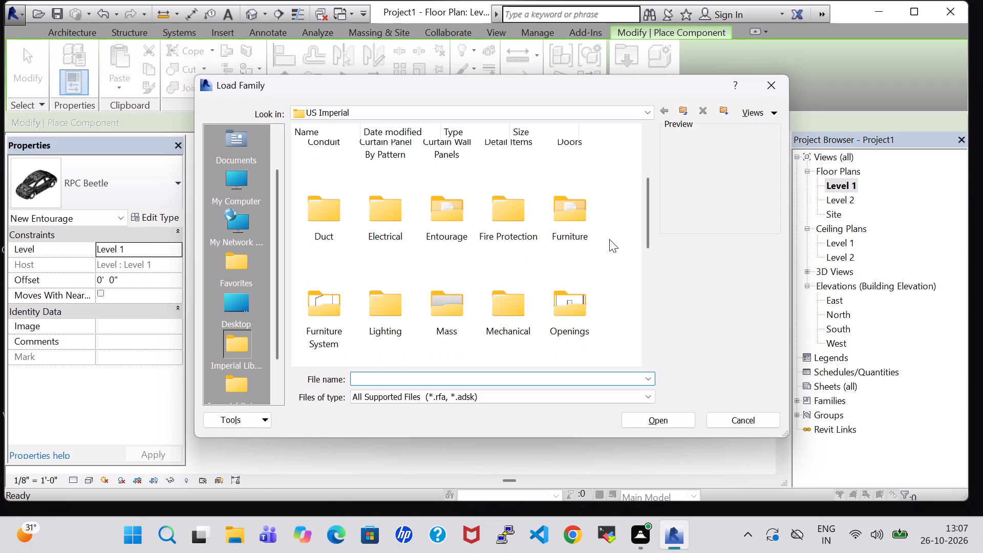
pyautogui.scroll(-1, 605, 241)
pyautogui.scroll(1, 605, 241)
pyautogui.doubleClick(589, 220)
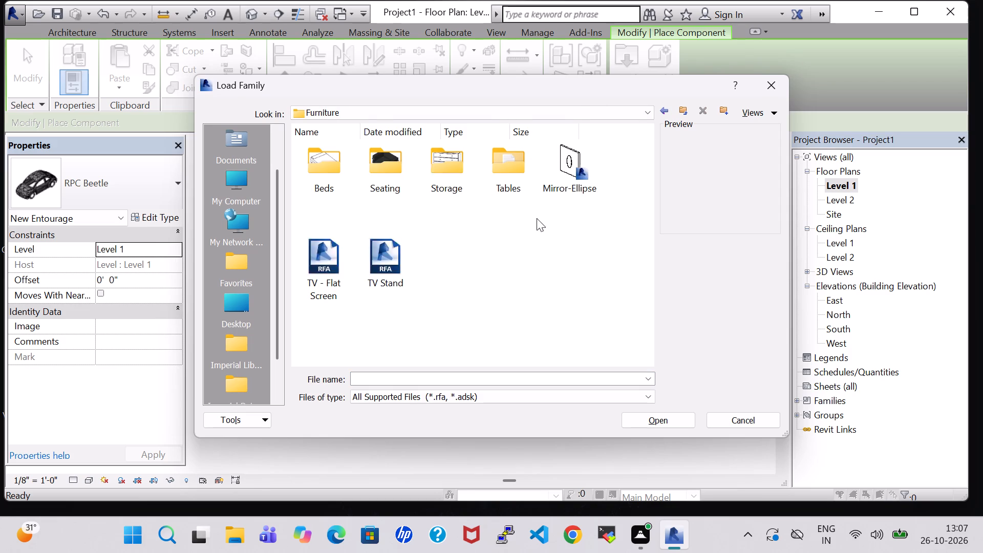
pyautogui.doubleClick(324, 163)
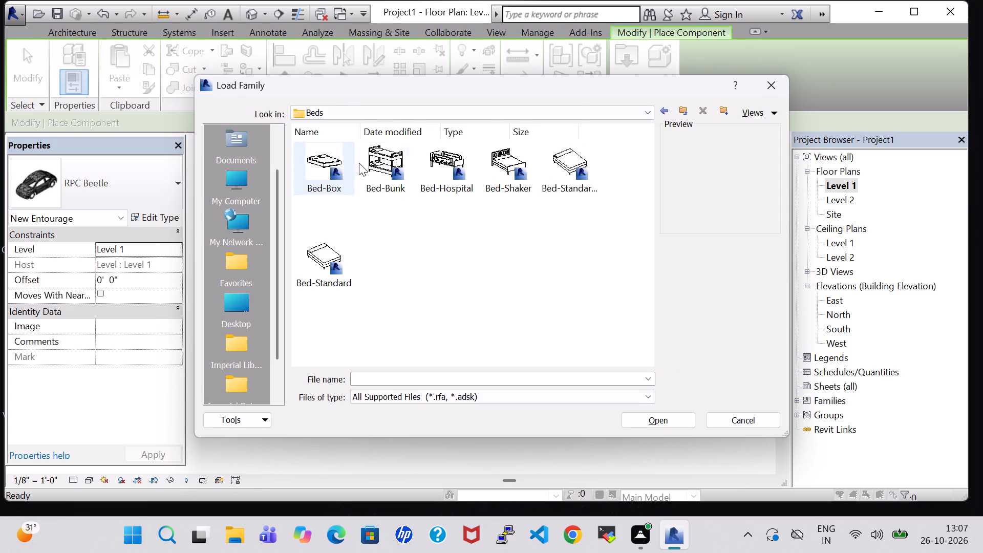
pyautogui.click(333, 165)
pyautogui.click(661, 424)
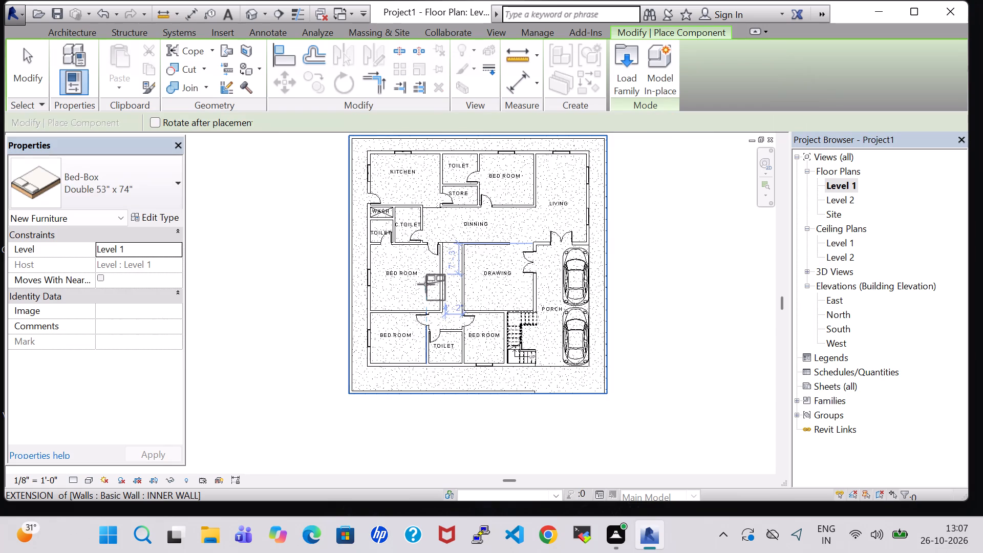
# Place a Bed-Box Double 53" x 74" in the bedroom south of the toilet, head against the west wall, about 5'-10" from the north wall.
pyautogui.scroll(6, 425, 284)
pyautogui.moveTo(392, 268); pyautogui.dragTo(435, 326, button='middle')
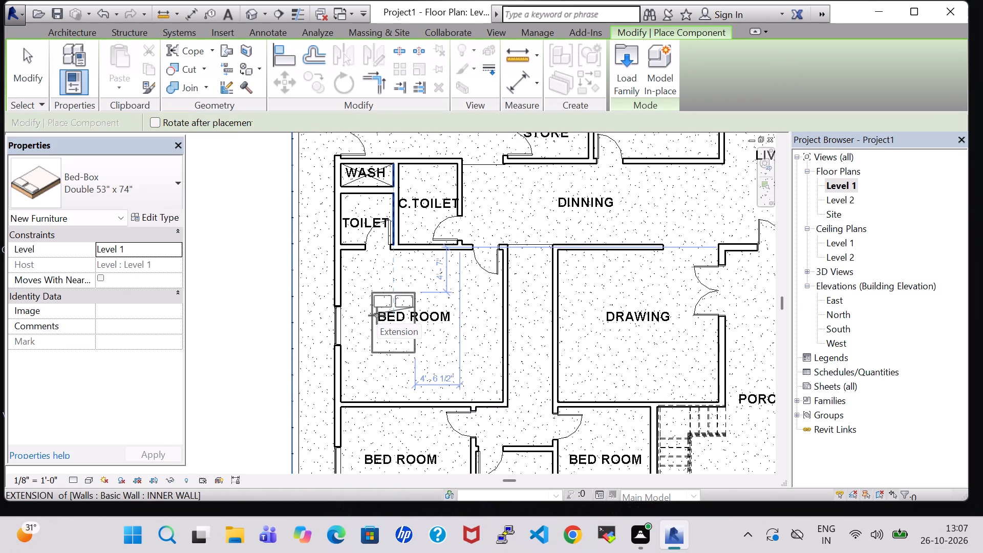
pyautogui.press('space')
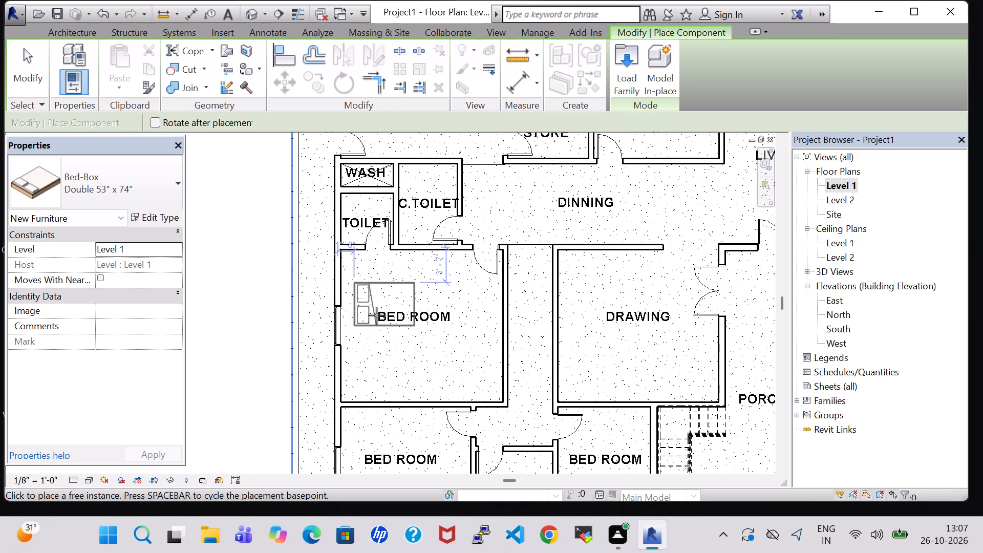
pyautogui.scroll(6, 377, 315)
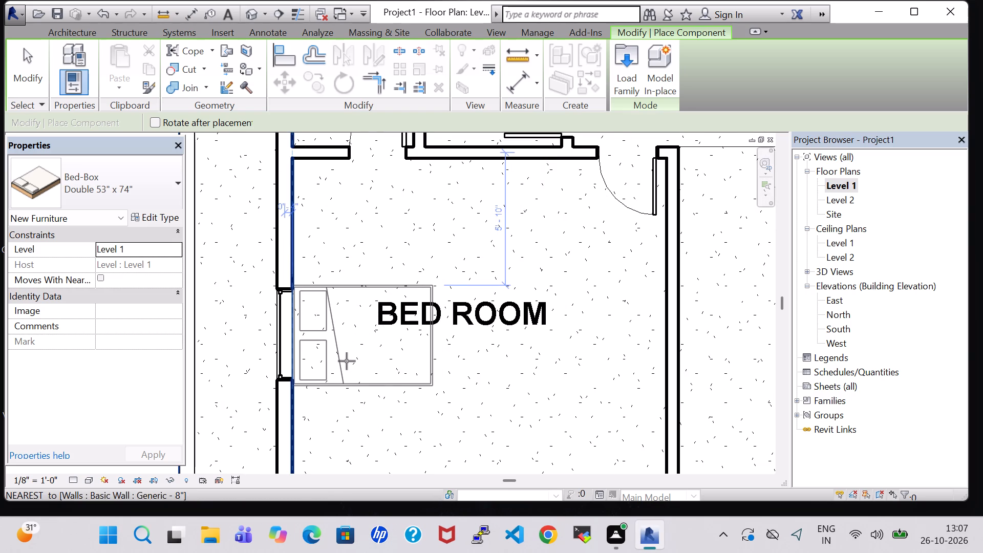
pyautogui.click(347, 361)
pyautogui.press('Escape')
pyautogui.press('Escape')
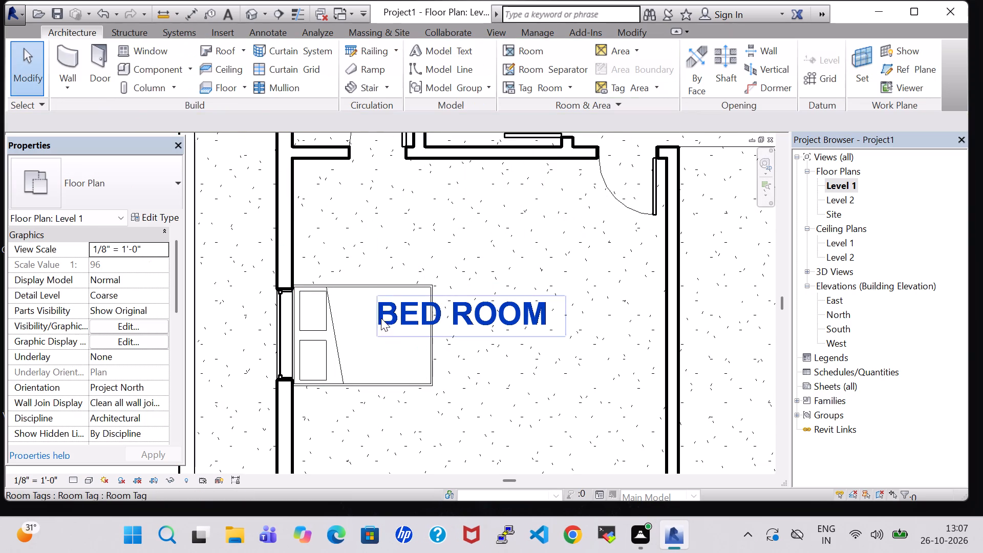
# Nudge that bed slightly east, leaving a small gap to the west wall.
pyautogui.click(371, 284)
pyautogui.press('Right')
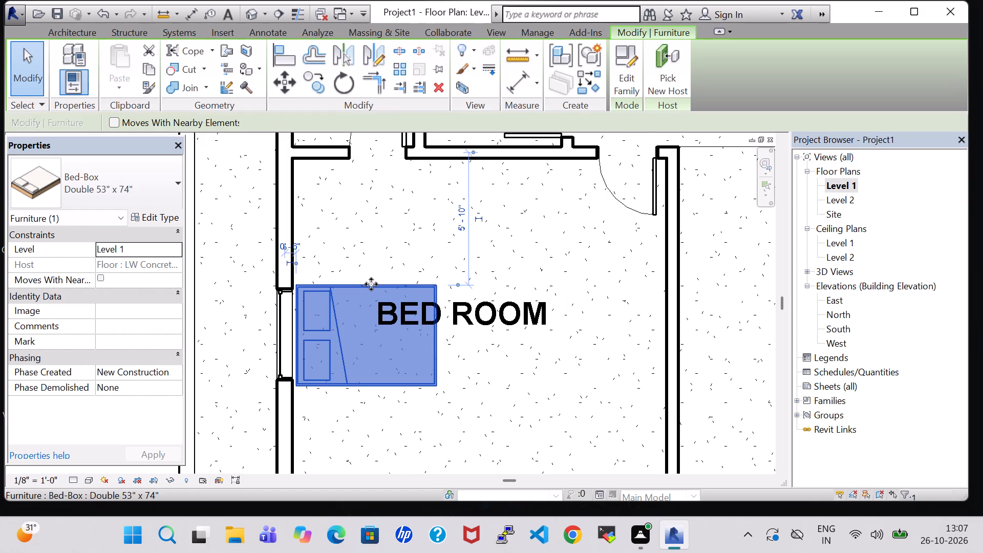
pyautogui.scroll(1, 371, 284)
pyautogui.click(225, 288)
pyautogui.scroll(-2, 225, 288)
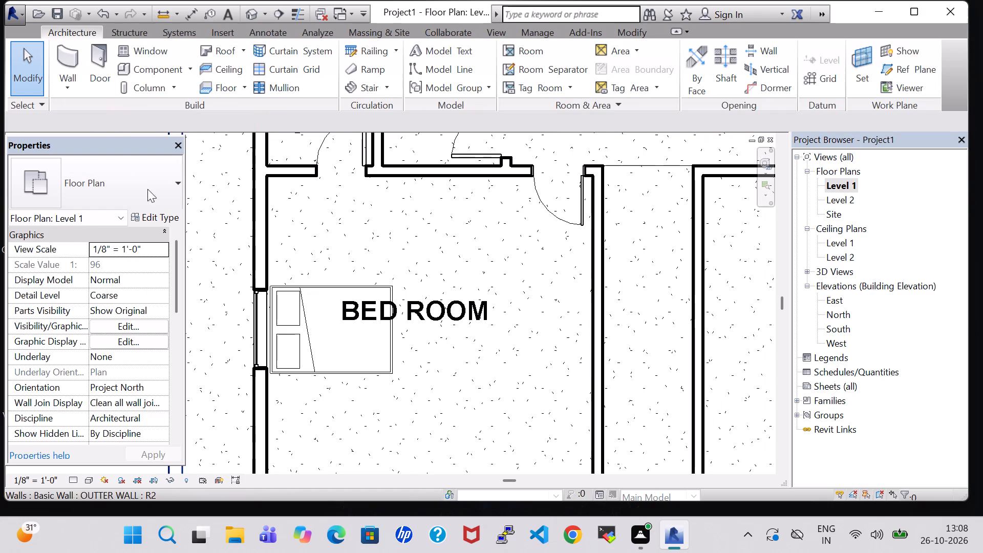
# Place another Double 53" x 74" bed in the southwest bedroom, head toward the west window, about 4'-3" from the north wall.
pyautogui.click(150, 62)
pyautogui.scroll(-4, 330, 238)
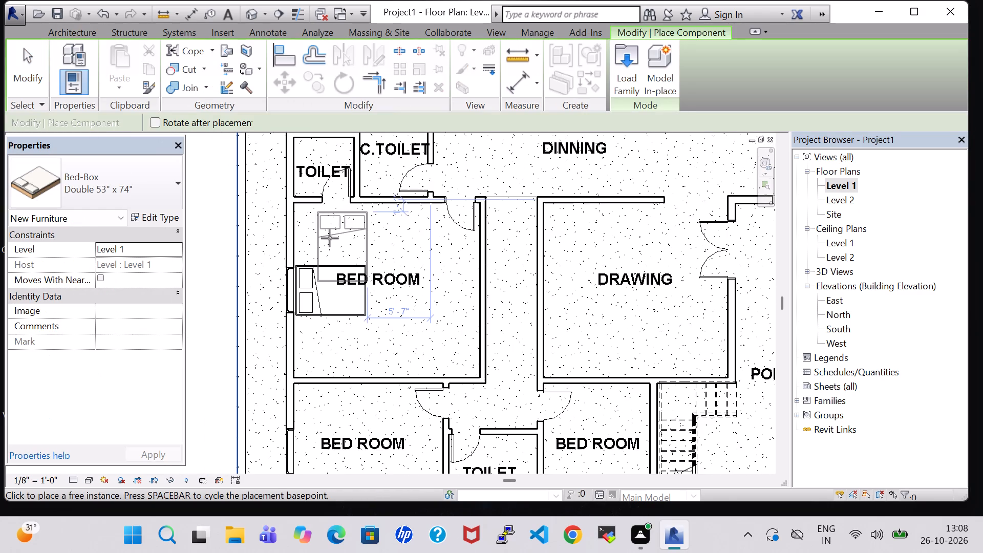
pyautogui.scroll(-2, 575, 365)
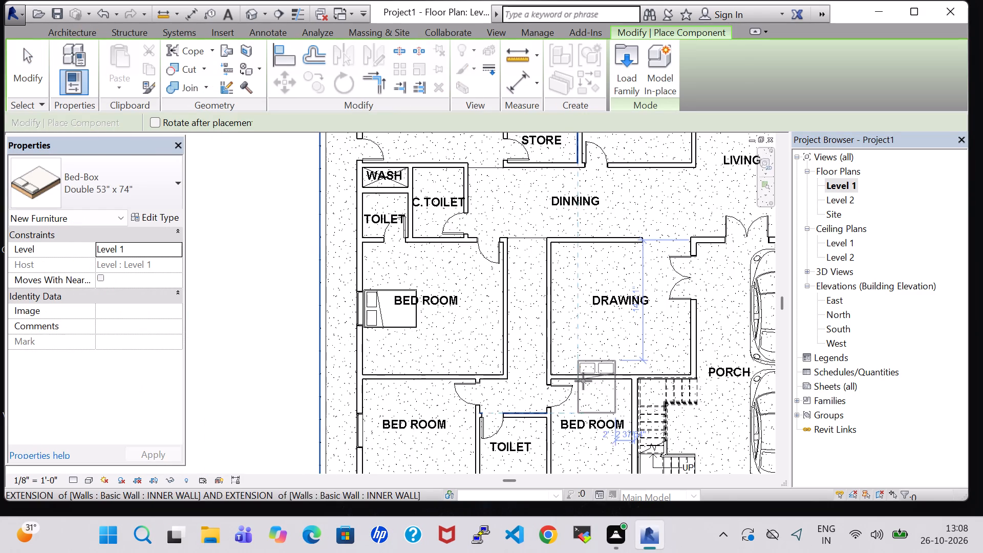
pyautogui.moveTo(587, 419); pyautogui.dragTo(537, 351, button='middle')
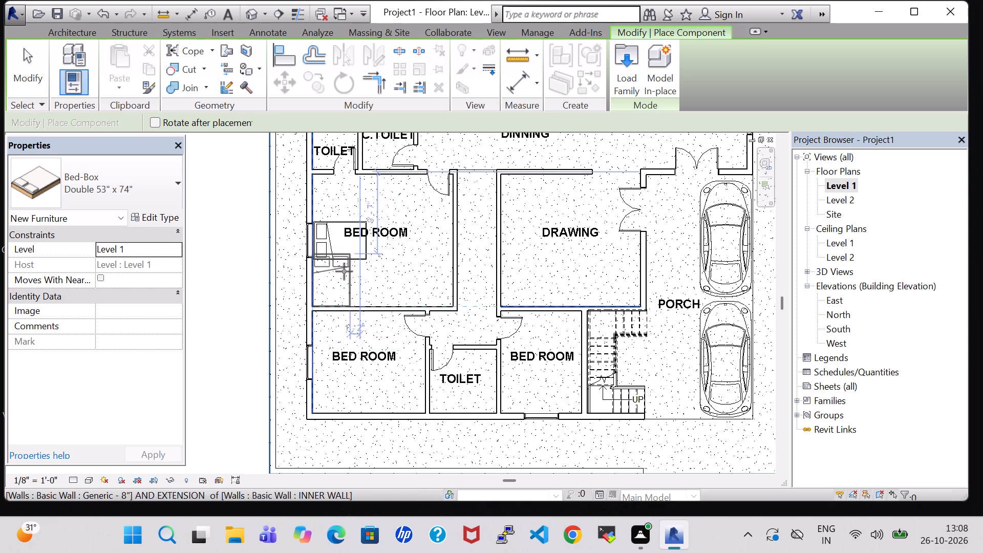
pyautogui.press('space')
pyautogui.scroll(5, 336, 371)
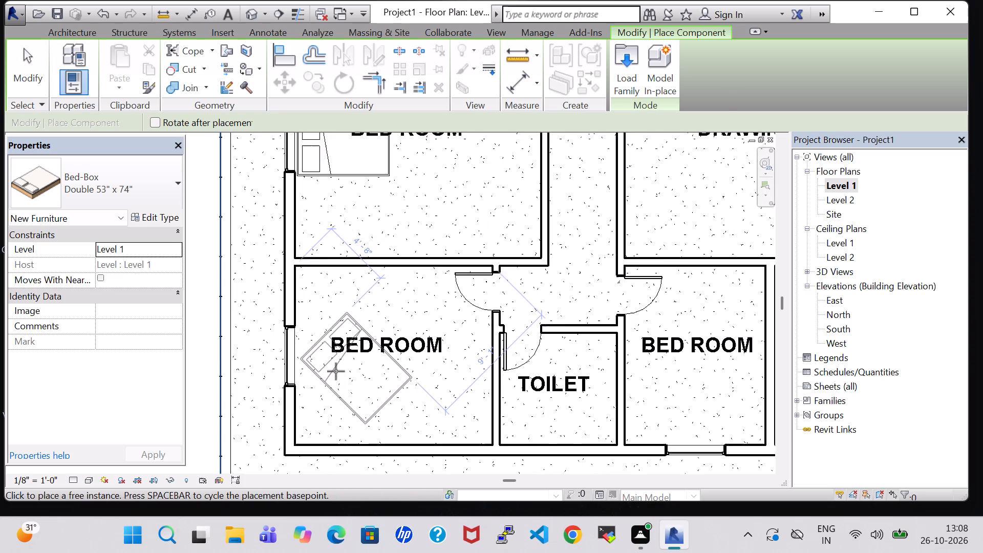
pyautogui.press('space')
pyautogui.scroll(2, 336, 371)
pyautogui.click(336, 371)
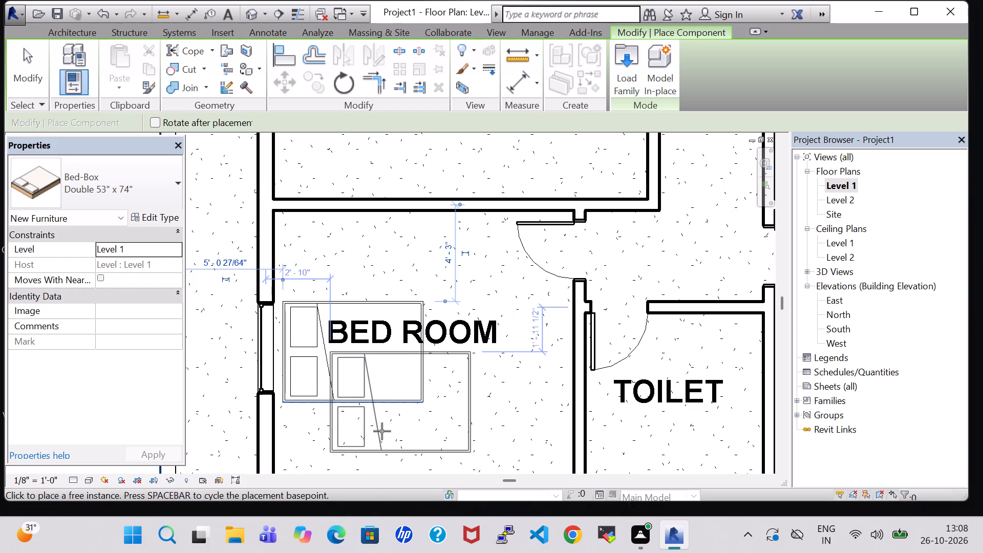
pyautogui.press('Escape')
pyautogui.press('Escape')
pyautogui.scroll(-2, 449, 429)
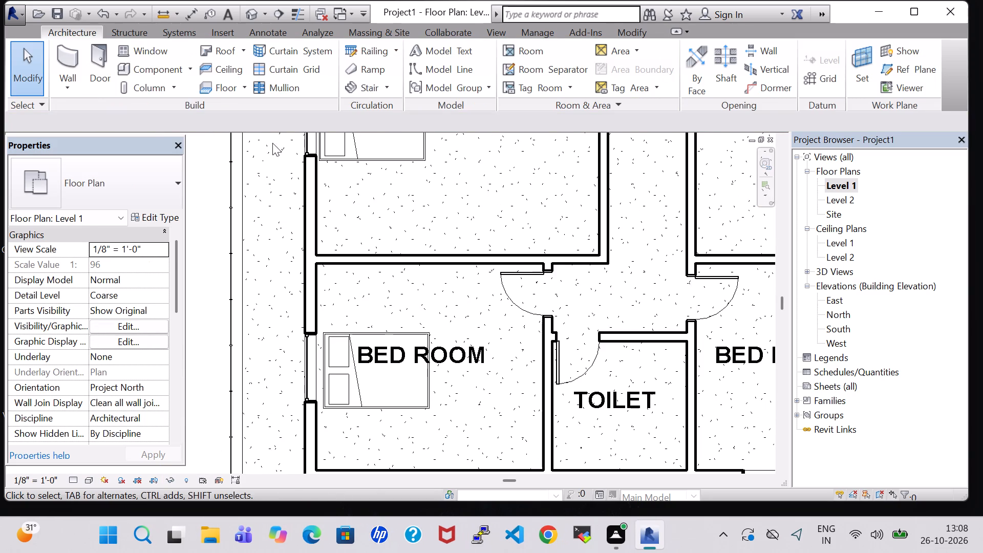
# Place a third Double 53" x 74" bed in the bedroom beside the stair, with its head against the east wall.
pyautogui.click(133, 69)
pyautogui.scroll(-2, 632, 374)
pyautogui.moveTo(718, 371); pyautogui.dragTo(649, 371, button='middle')
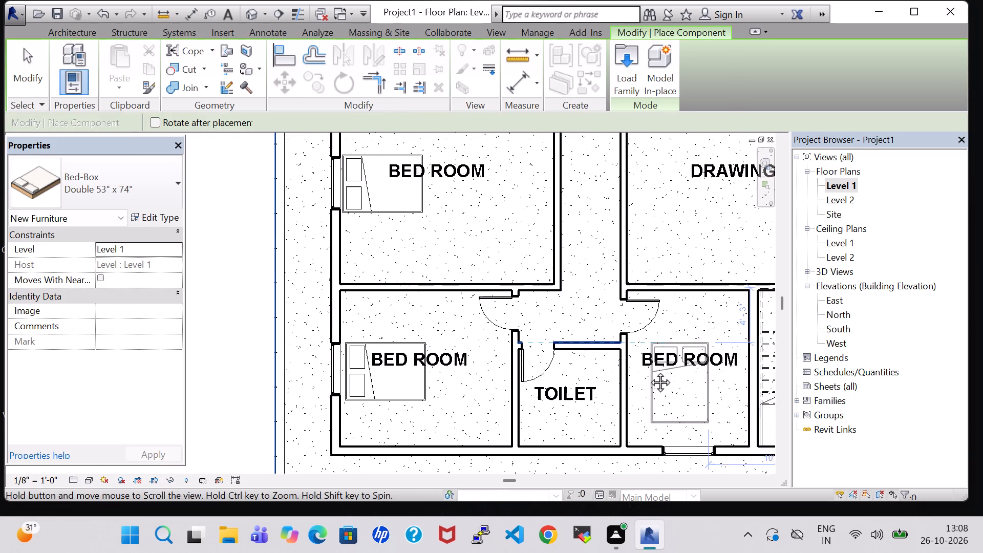
pyautogui.moveTo(649, 371); pyautogui.dragTo(594, 374, button='middle')
pyautogui.press('space')
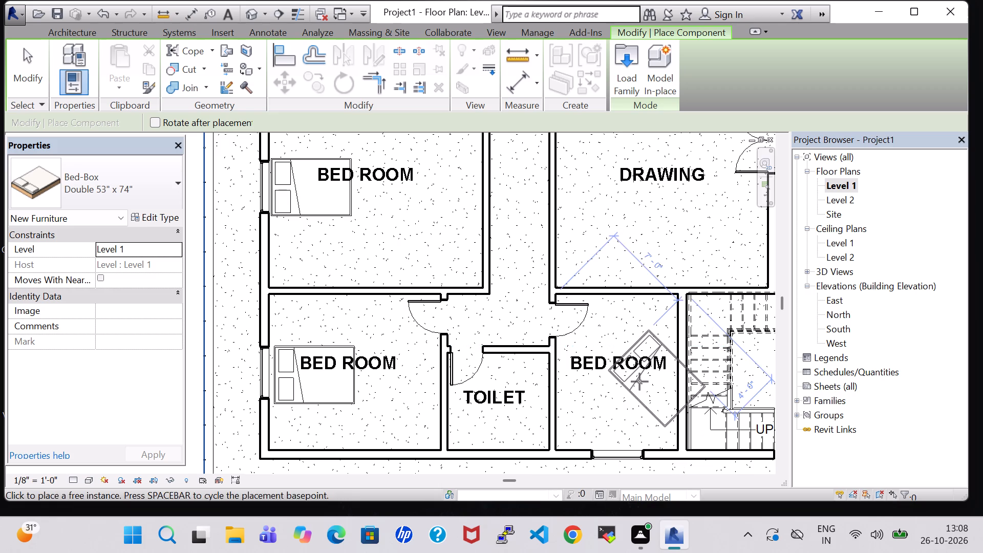
pyautogui.press('space')
pyautogui.press('space')
pyautogui.press('space')
pyautogui.scroll(2, 626, 387)
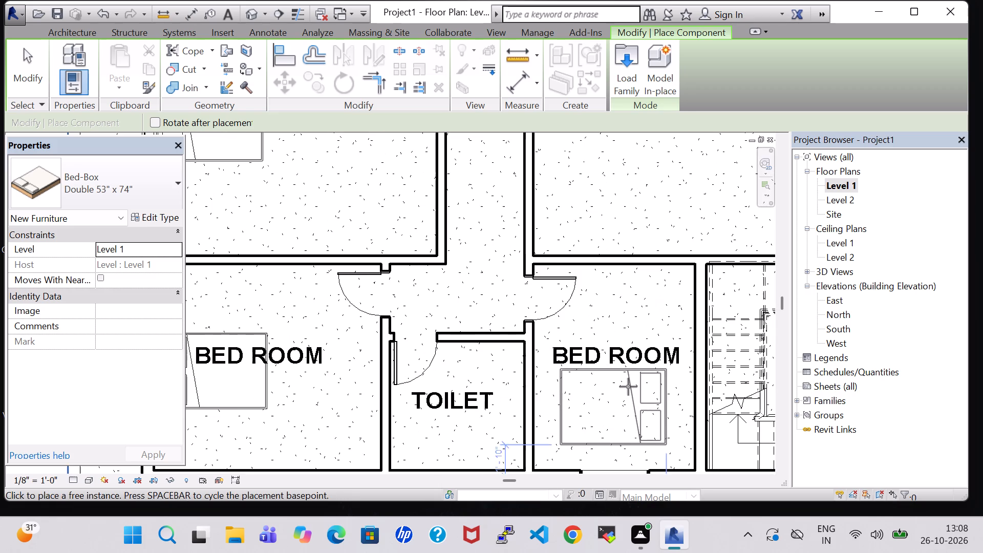
pyautogui.scroll(3, 629, 387)
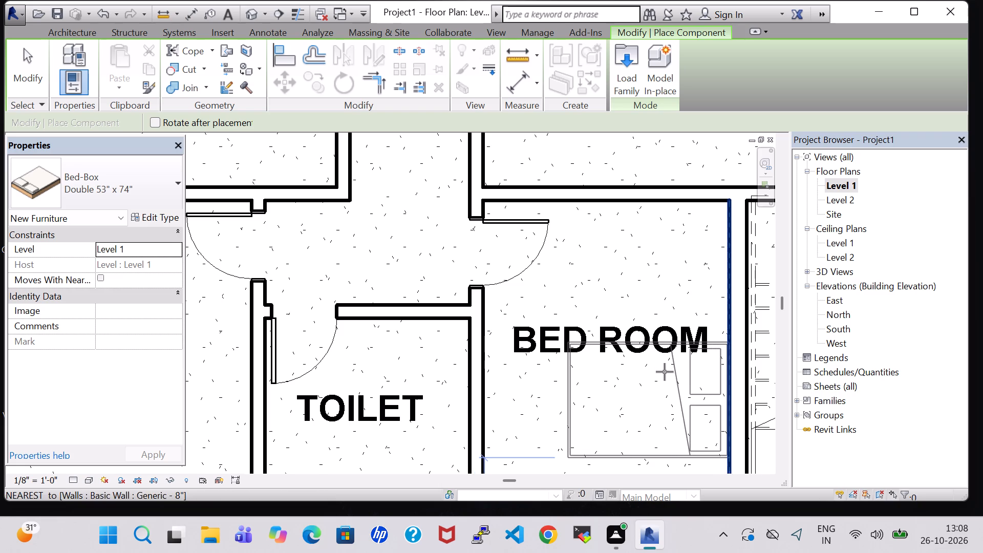
pyautogui.click(665, 372)
pyautogui.press('Escape')
pyautogui.press('Escape')
pyautogui.press('Escape')
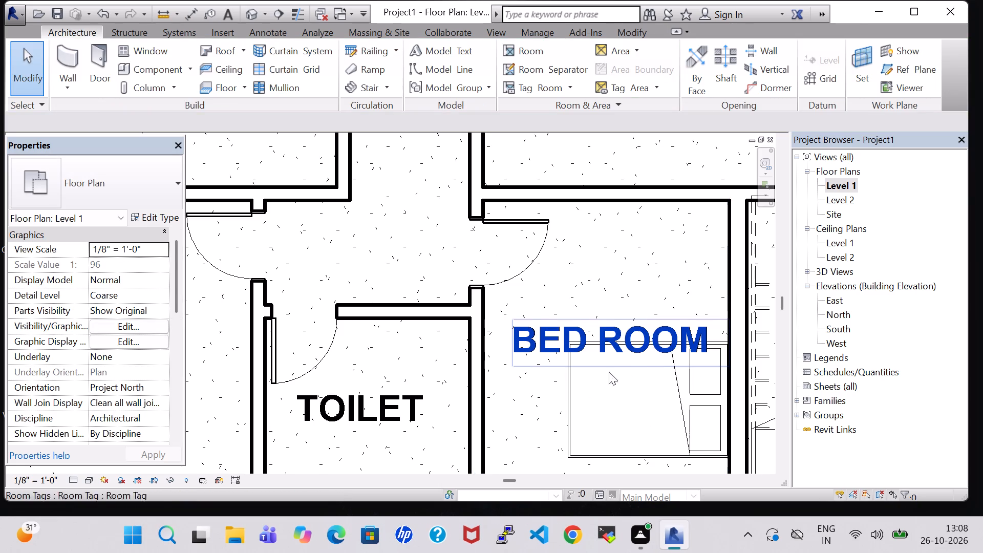
pyautogui.press('Escape')
# Nudge the bed in the bedroom beside the stair slightly west, away from the east wall.
pyautogui.click(579, 398)
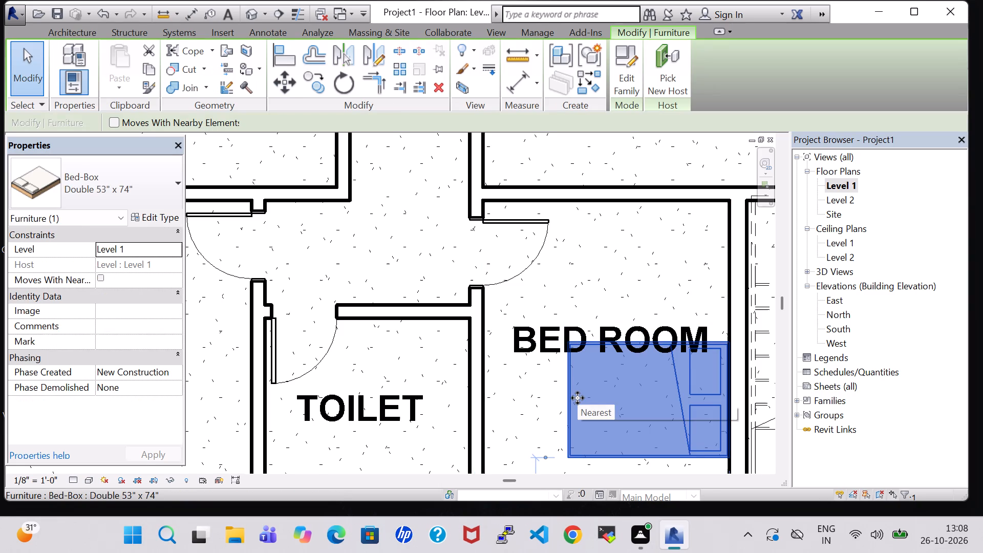
pyautogui.press('Left')
pyautogui.press('Left')
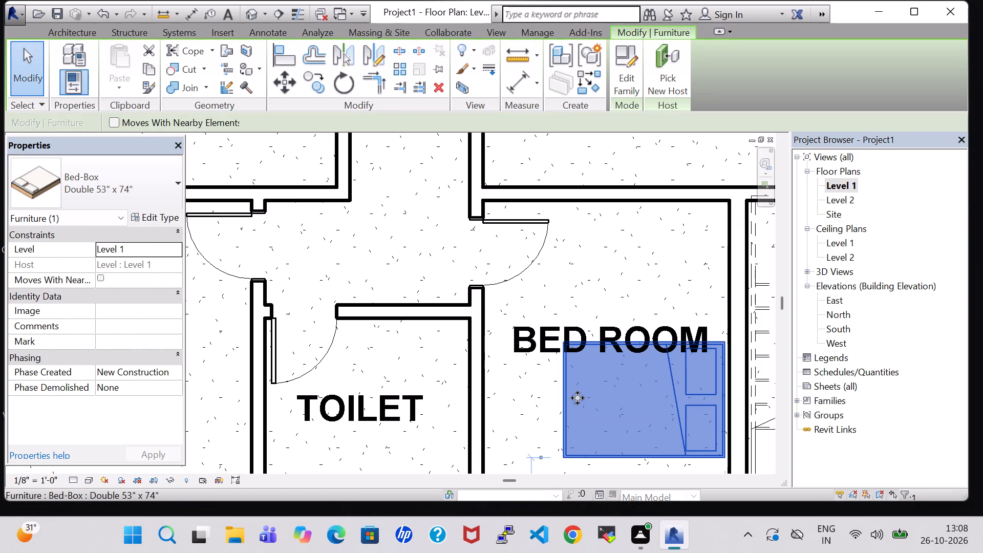
# Nudge the BED ROOM tag in the bedroom beside the stair north until it clears the bed.
pyautogui.click(536, 336)
pyautogui.press('Up')
pyautogui.press('Up')
pyautogui.press('Up')
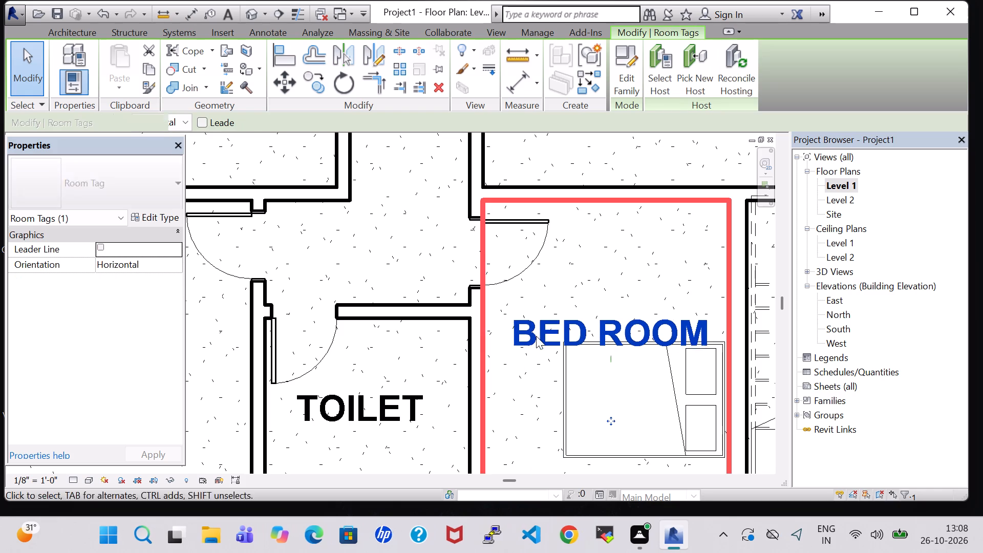
pyautogui.press('Up')
pyautogui.press('Up')
pyautogui.press('Up')
pyautogui.press('Up')
pyautogui.press('Up')
pyautogui.press('Up')
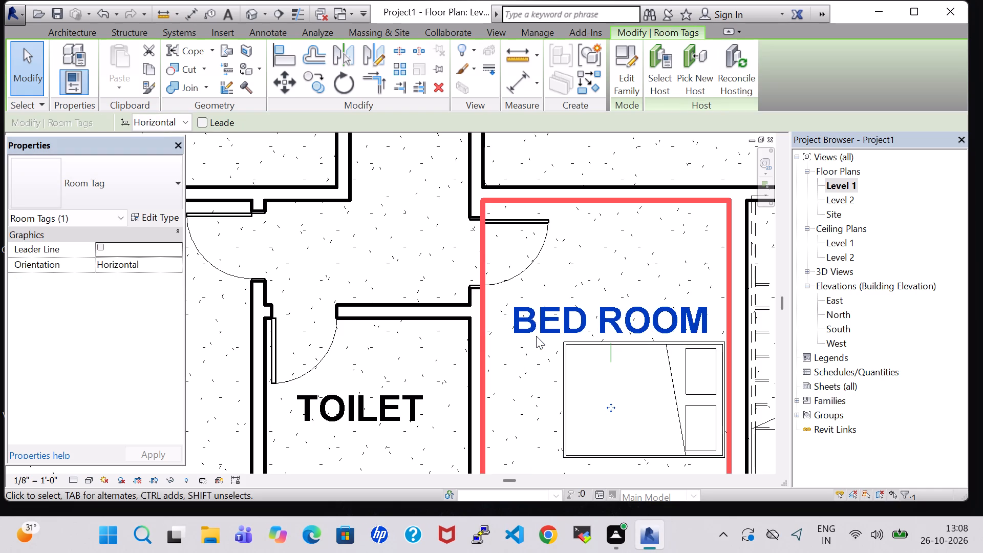
pyautogui.scroll(-6, 518, 318)
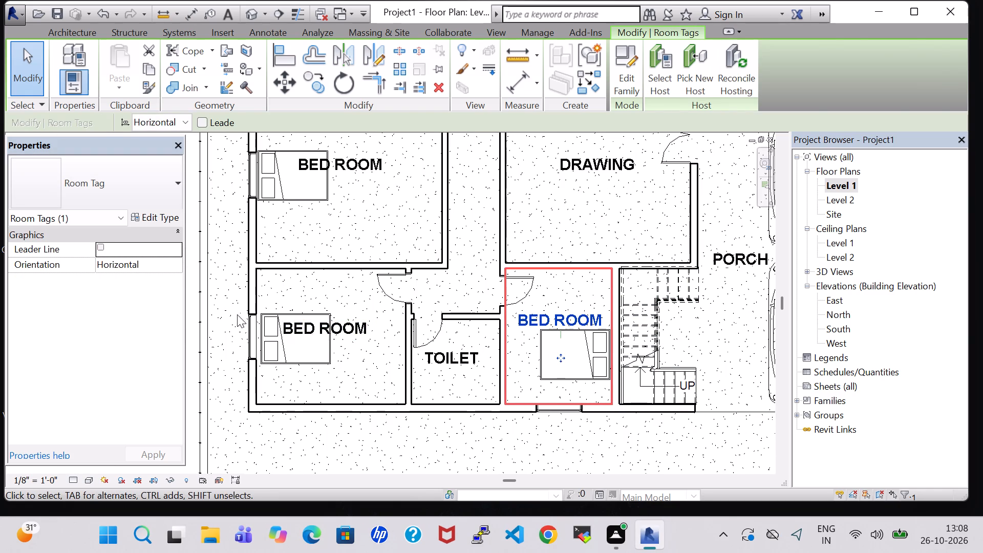
pyautogui.click(226, 313)
# Change the bed in the bedroom west of the drawing room to the Queen 60" x 79" type.
pyautogui.scroll(-4, 226, 313)
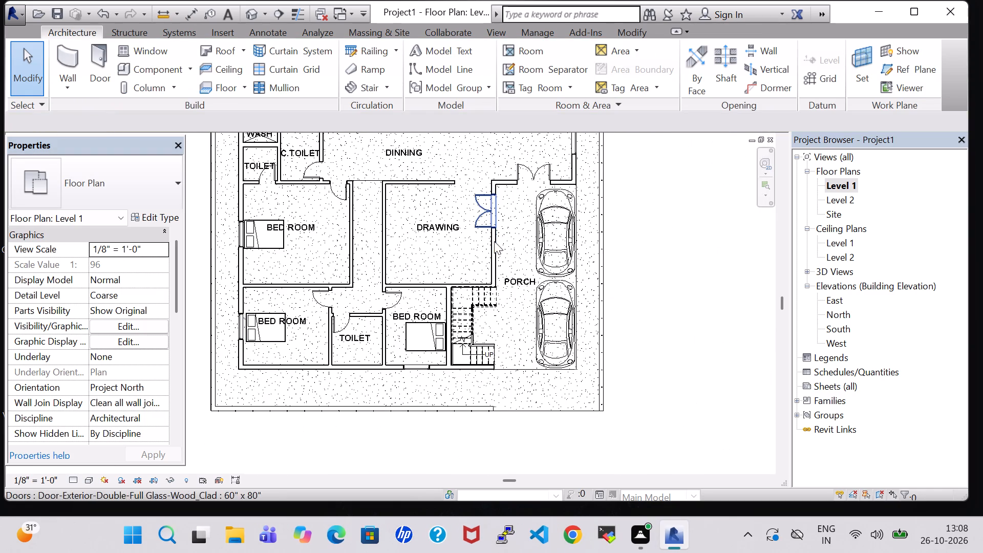
pyautogui.scroll(-2, 494, 241)
pyautogui.moveTo(613, 217); pyautogui.dragTo(646, 231, button='middle')
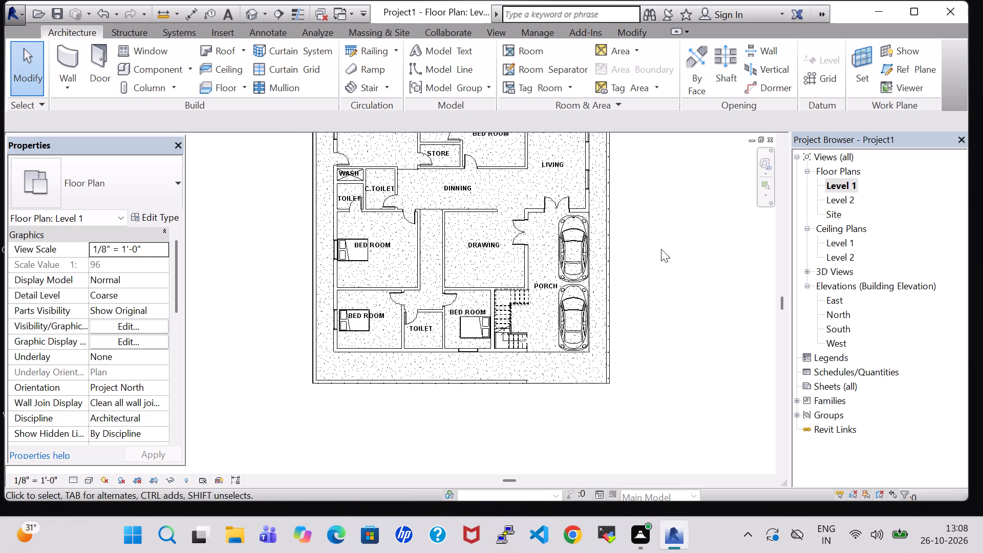
pyautogui.scroll(2, 661, 249)
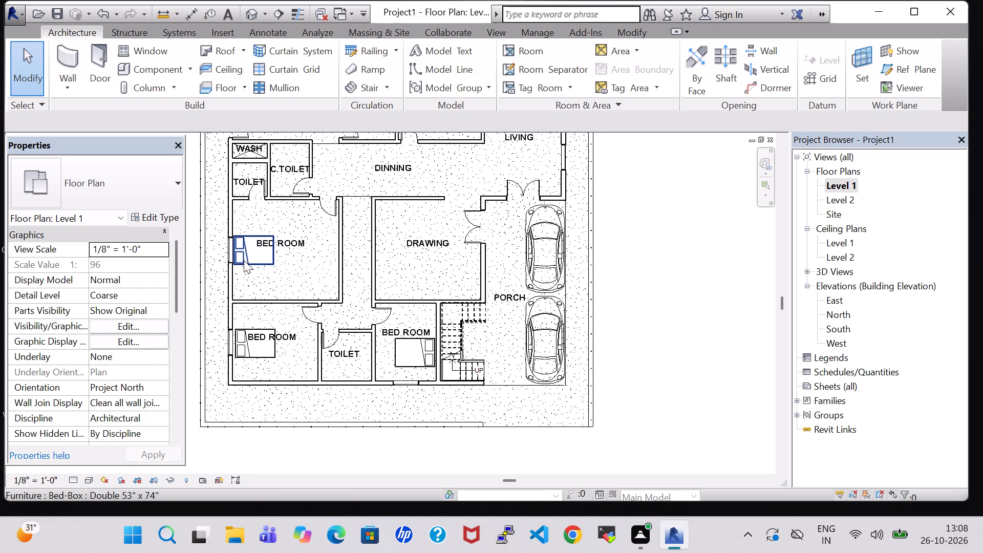
pyautogui.click(246, 261)
pyautogui.click(138, 184)
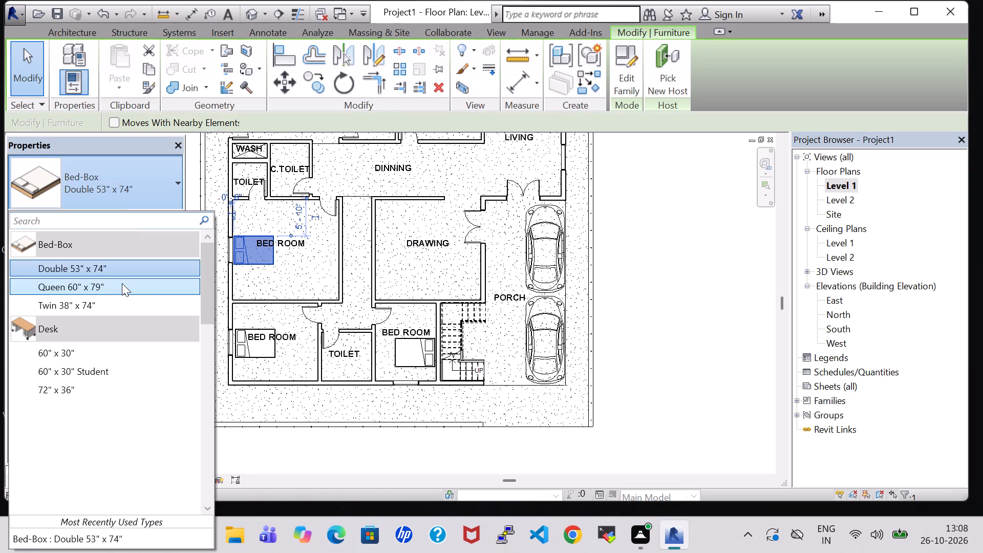
pyautogui.click(142, 284)
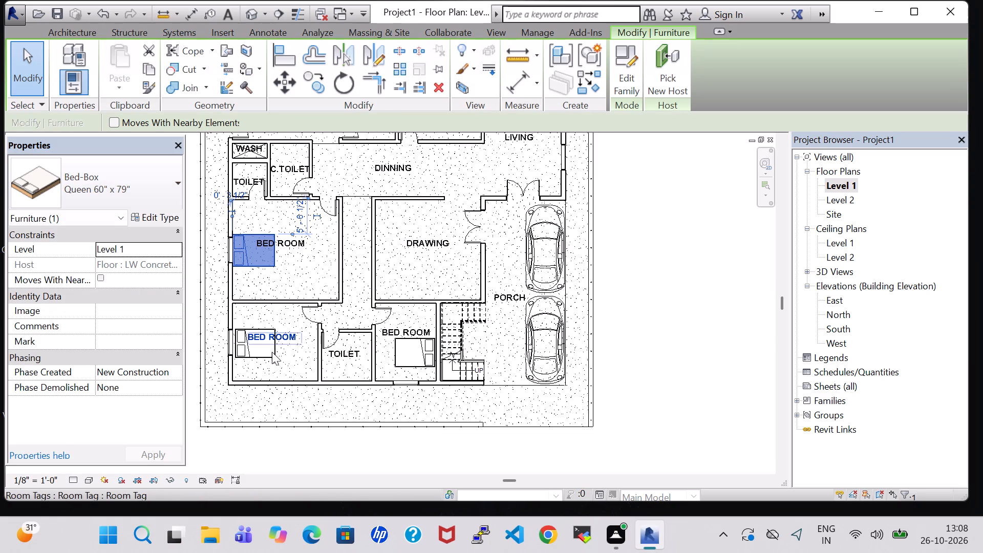
# Change the bed in the southwest bedroom to the Queen 60" x 79" type.
pyautogui.click(268, 358)
pyautogui.click(79, 211)
pyautogui.click(90, 187)
pyautogui.click(90, 187)
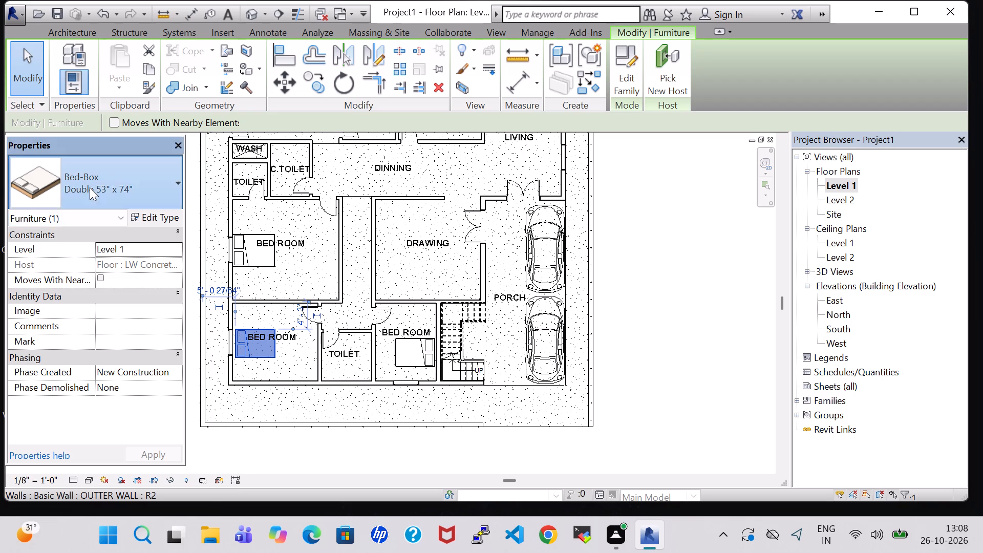
pyautogui.click(96, 292)
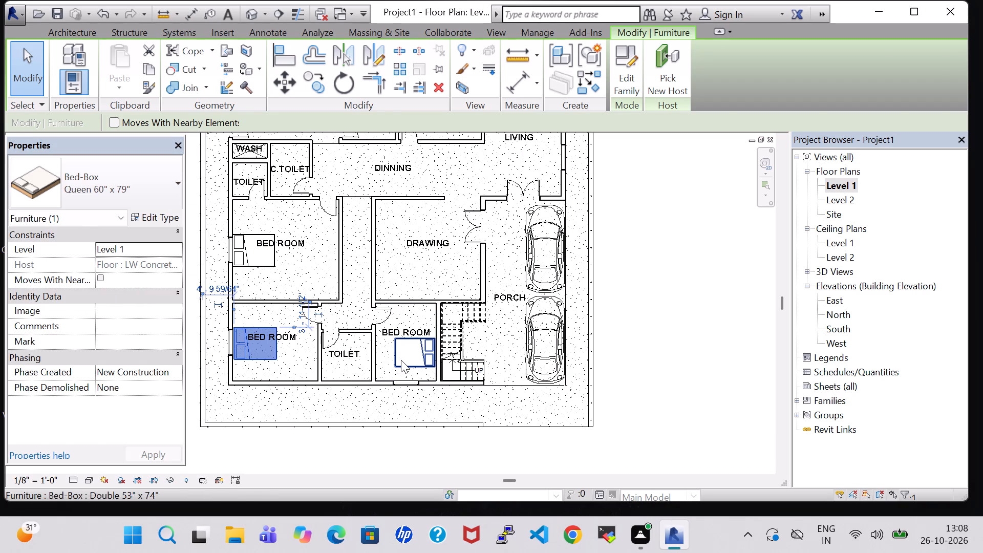
# Change the bed in the bedroom beside the stair to the Queen 60" x 79" type.
pyautogui.click(402, 360)
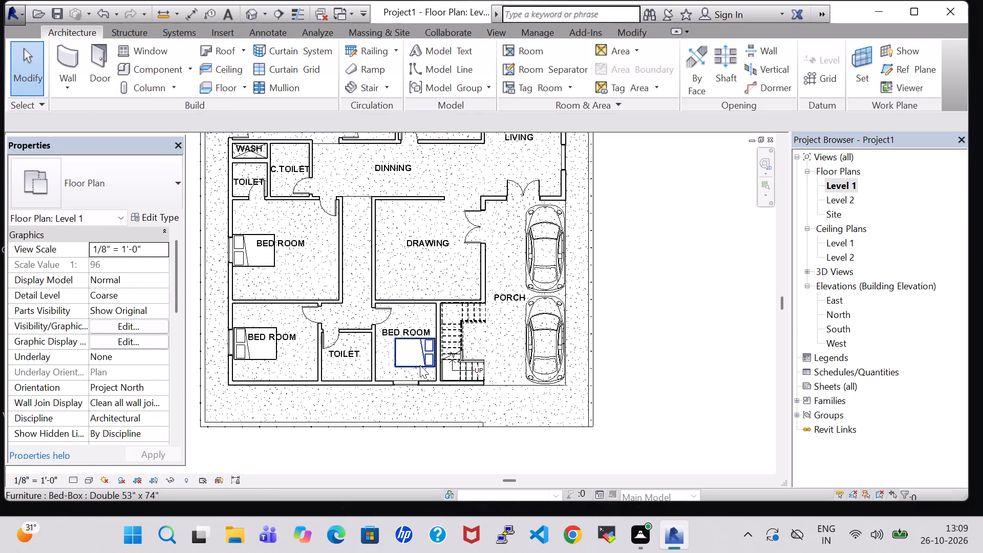
pyautogui.click(420, 365)
pyautogui.click(121, 188)
pyautogui.click(111, 288)
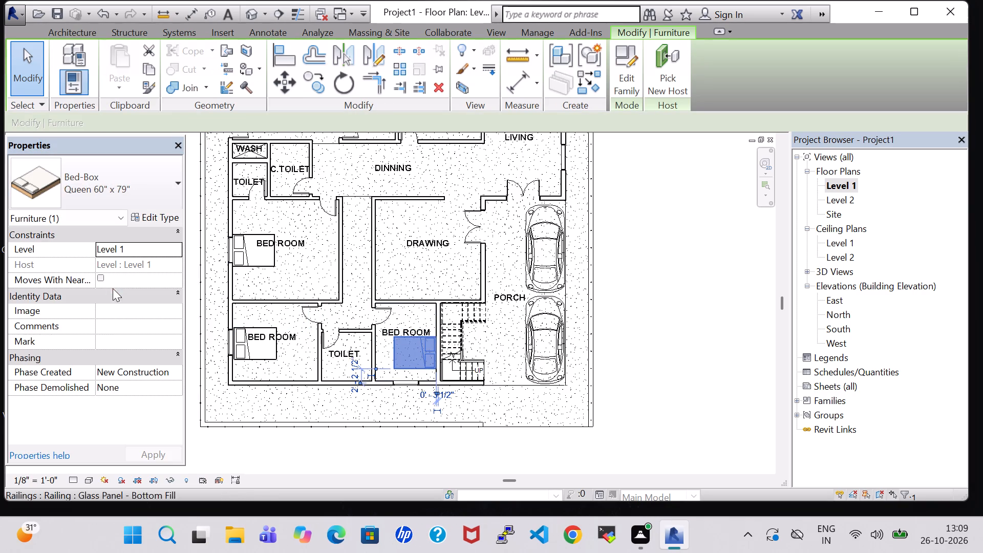
pyautogui.click(657, 294)
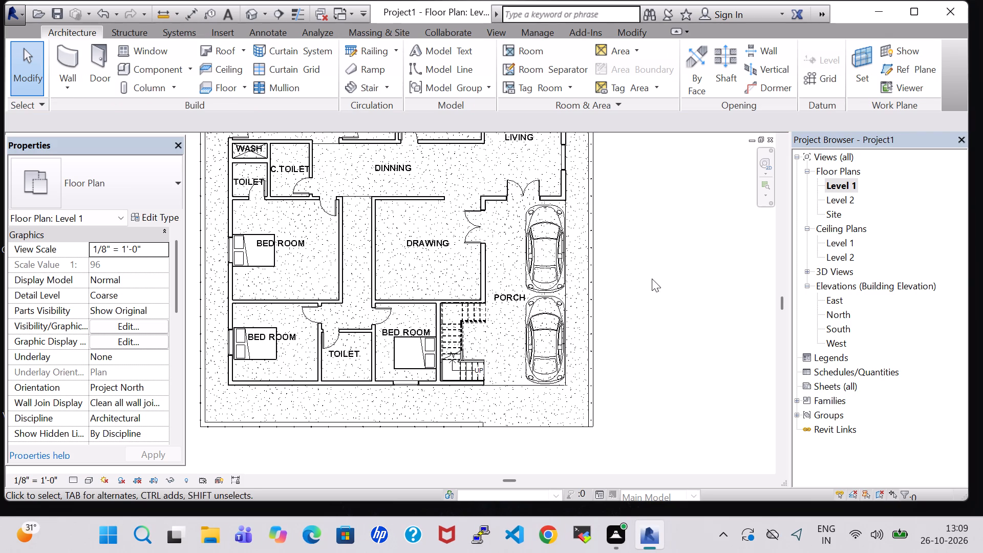
# Nudge the queen bed in the bedroom beside the stair north along the stair-side wall.
pyautogui.click(415, 349)
pyautogui.press('Up')
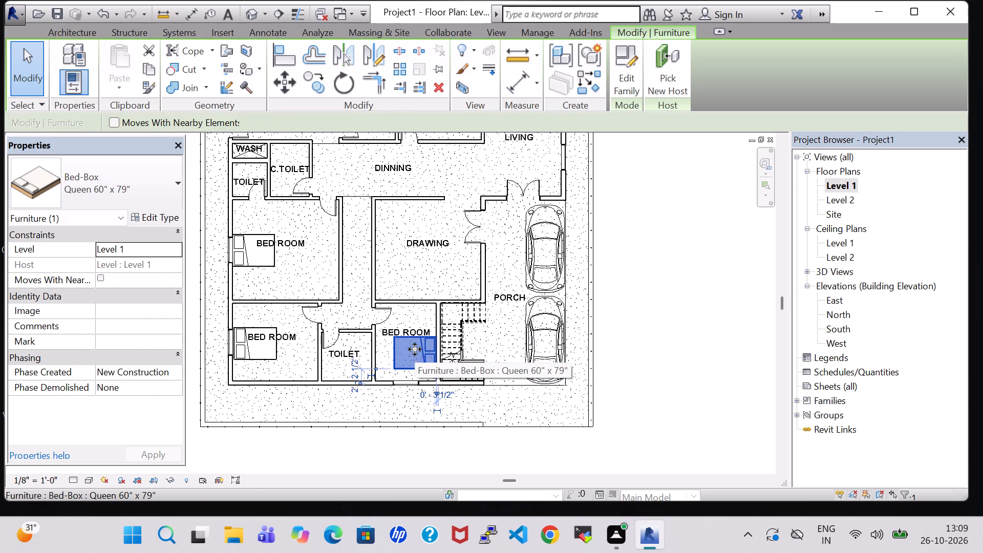
pyautogui.press('Up')
pyautogui.press('Up')
pyautogui.press('Left')
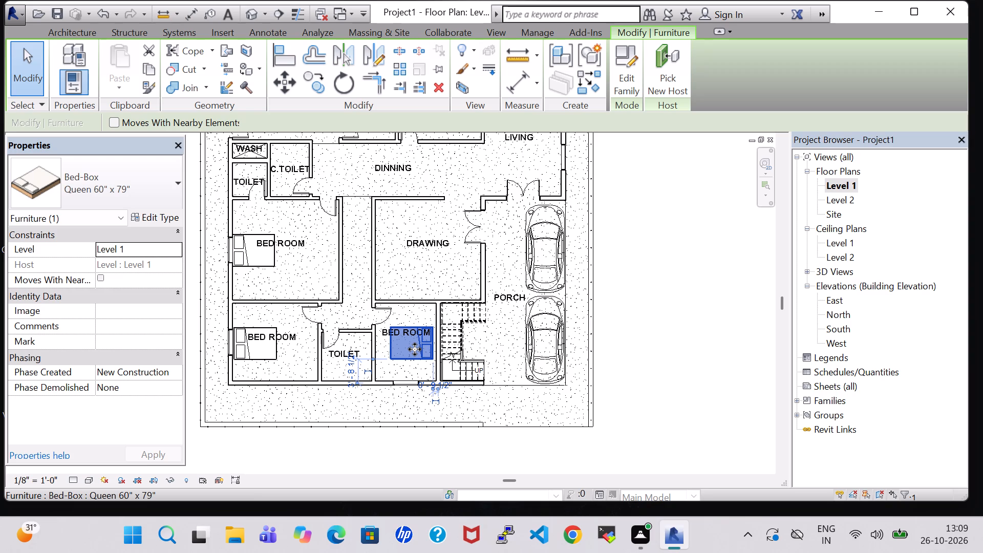
pyautogui.press('Right')
pyautogui.scroll(10, 642, 358)
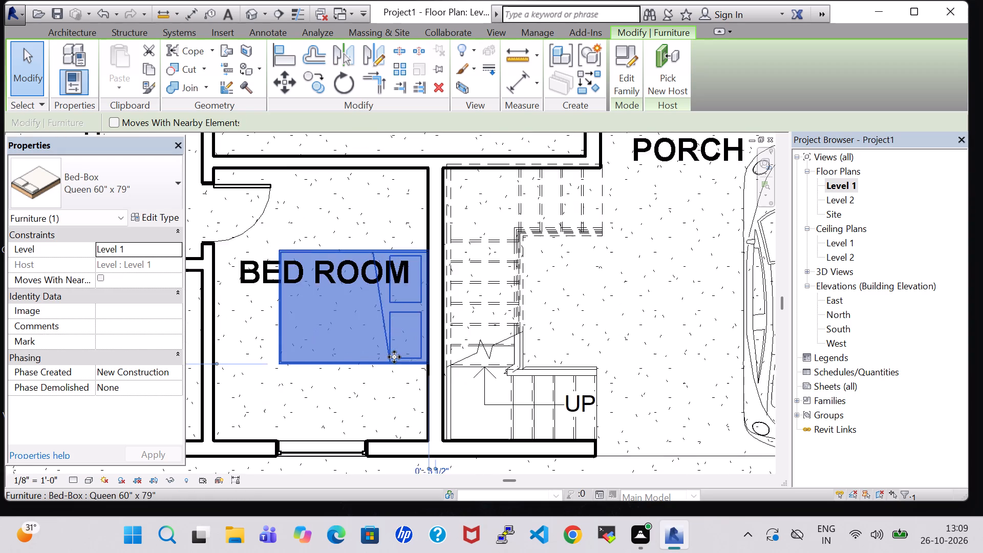
pyautogui.scroll(-8, 627, 335)
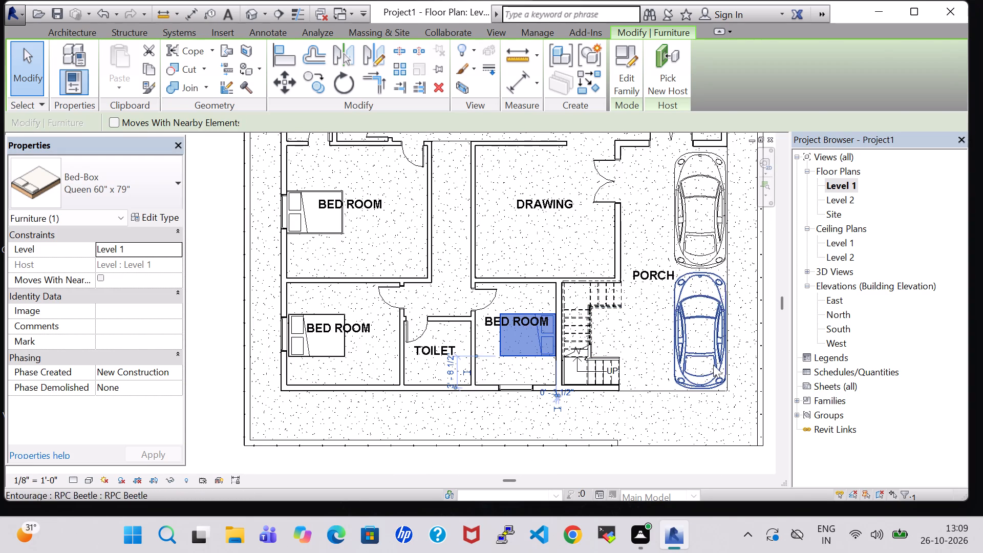
pyautogui.click(771, 342)
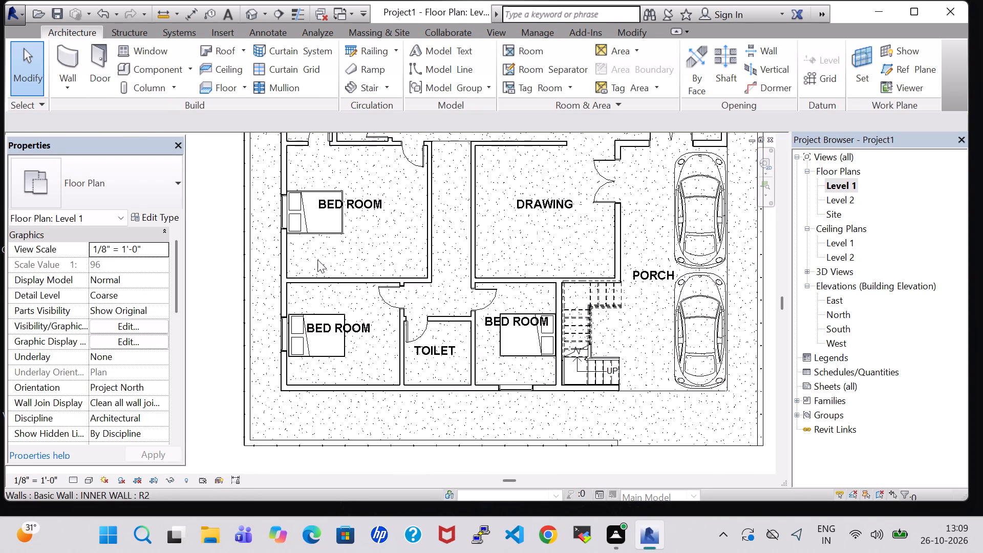
# Load the Table-Night Stand family from the Tables folder of the US Imperial furniture library for component placement.
pyautogui.click(137, 61)
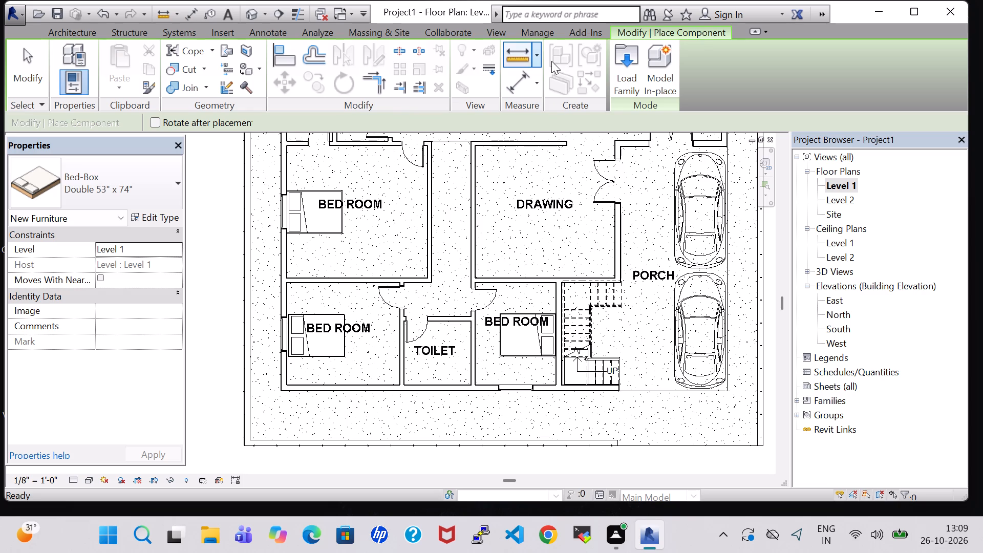
pyautogui.click(632, 68)
pyautogui.scroll(-2, 511, 212)
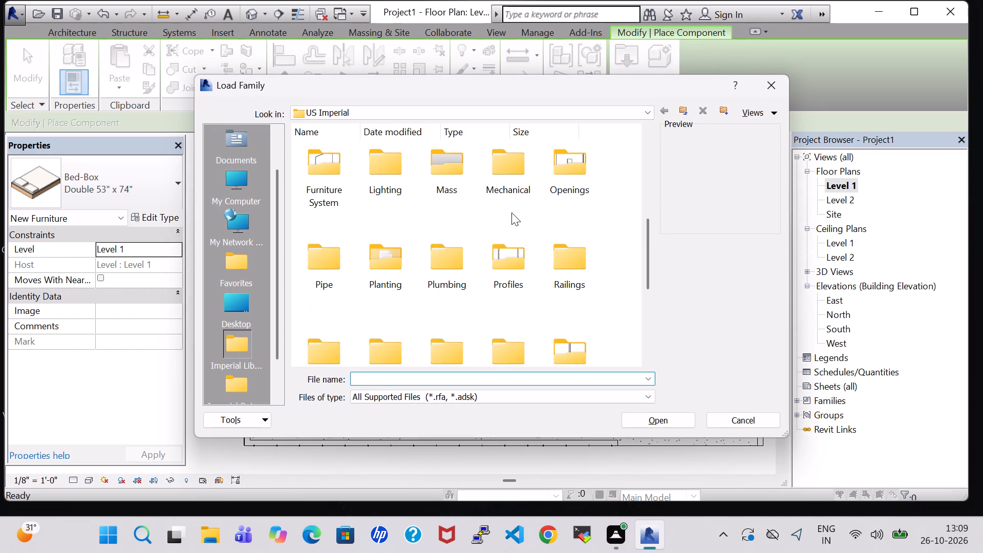
pyautogui.scroll(-1, 513, 237)
pyautogui.scroll(-1, 451, 298)
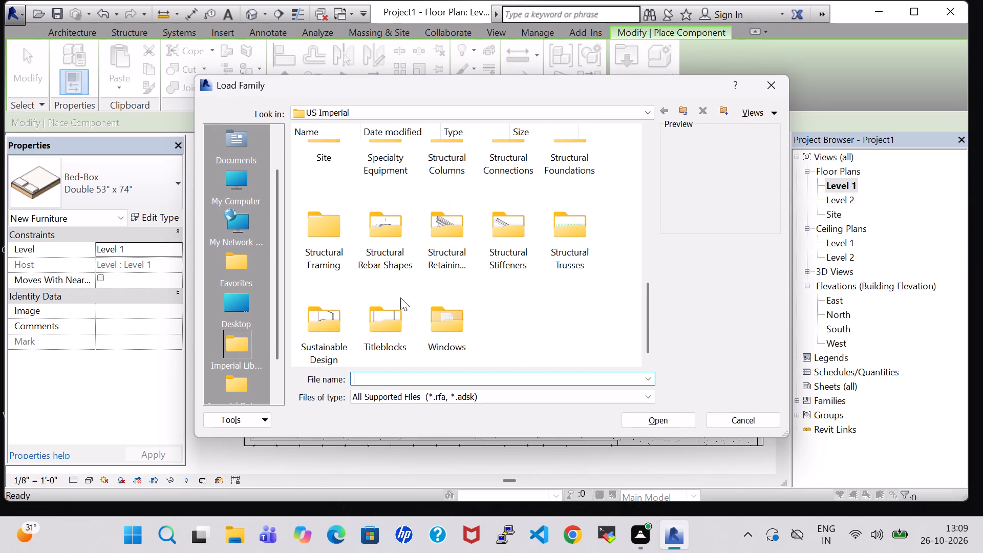
pyautogui.scroll(1, 390, 254)
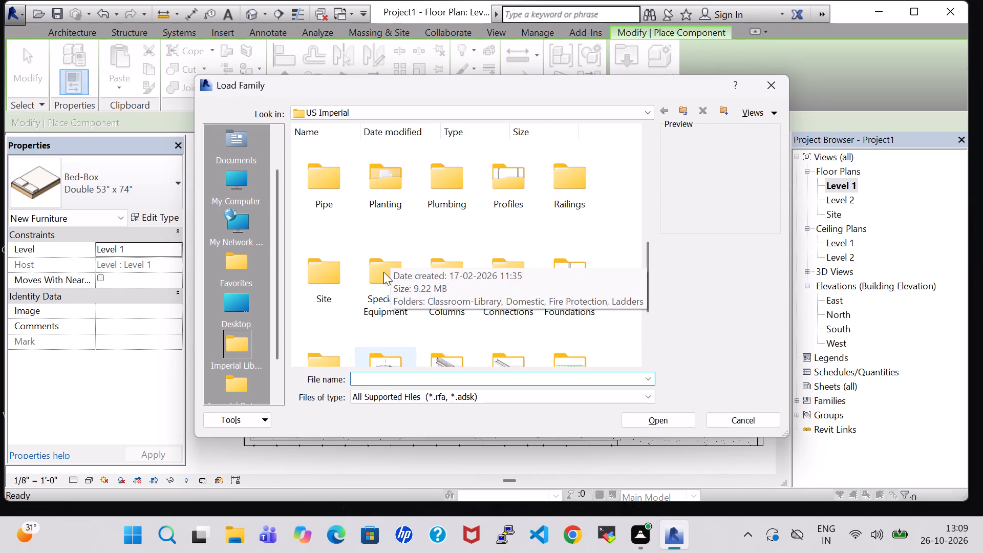
pyautogui.scroll(3, 453, 268)
pyautogui.scroll(3, 556, 254)
pyautogui.scroll(-1, 556, 257)
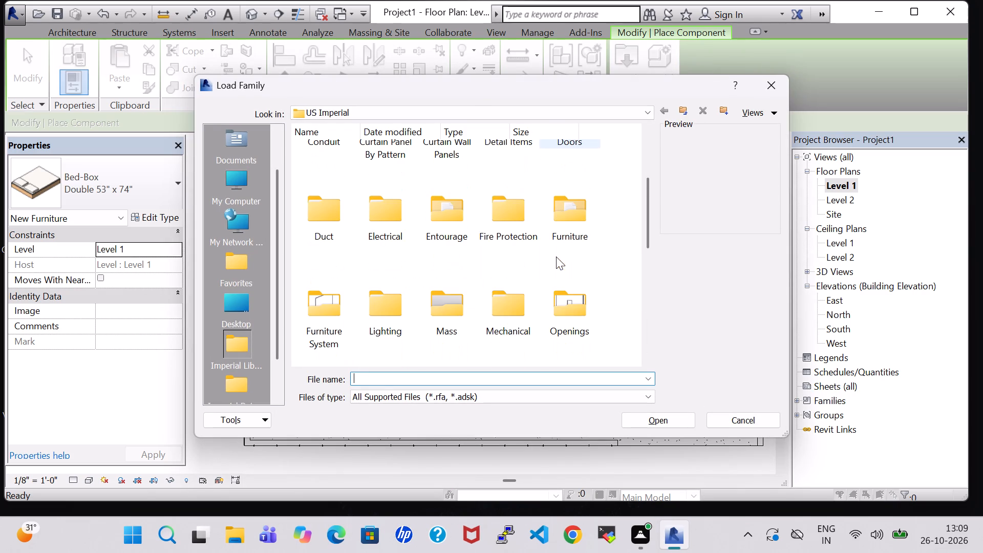
pyautogui.doubleClick(565, 208)
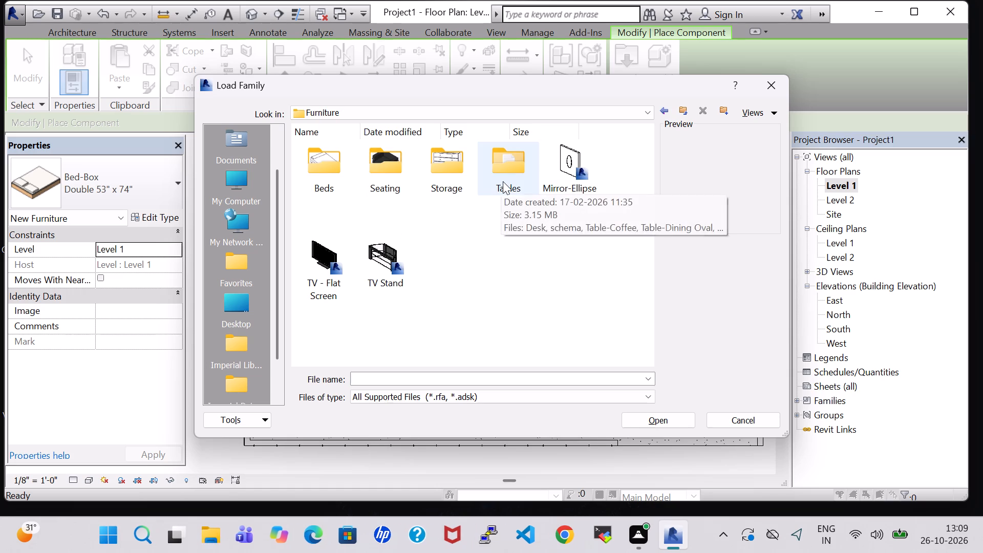
pyautogui.doubleClick(503, 181)
pyautogui.click(493, 250)
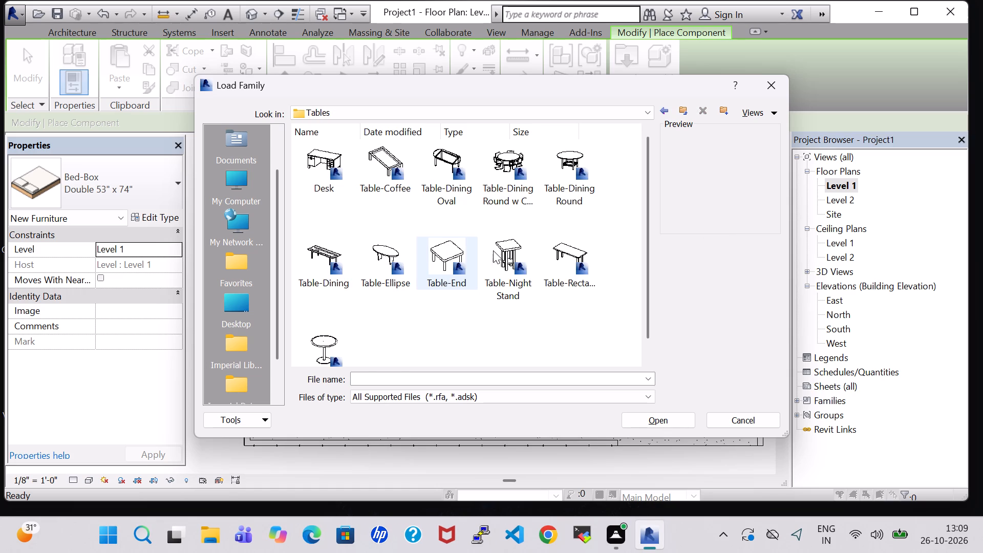
pyautogui.click(653, 416)
# Place 24" x 24" x 30" night stands north and south of the bed in the southwest bedroom, against the west wall.
pyautogui.scroll(5, 316, 301)
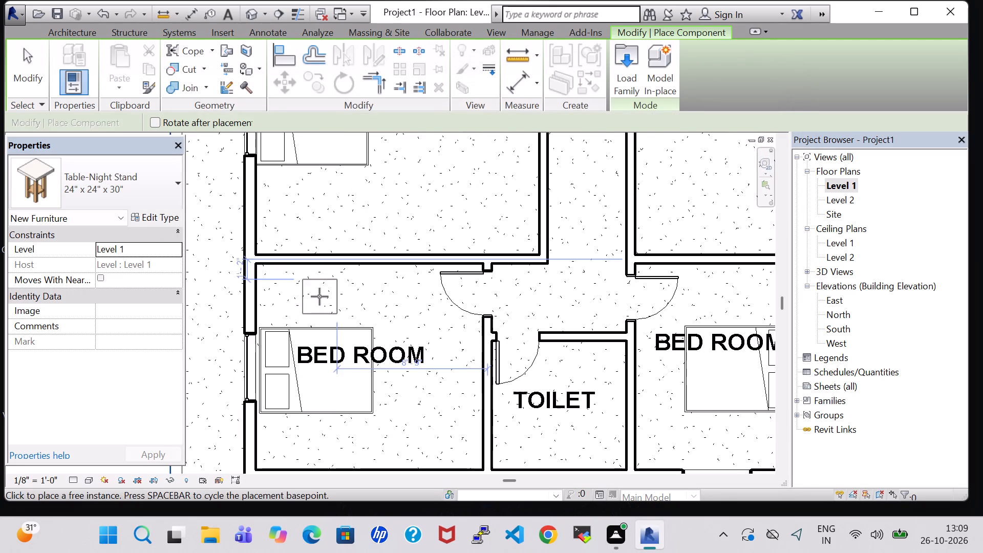
pyautogui.click(276, 302)
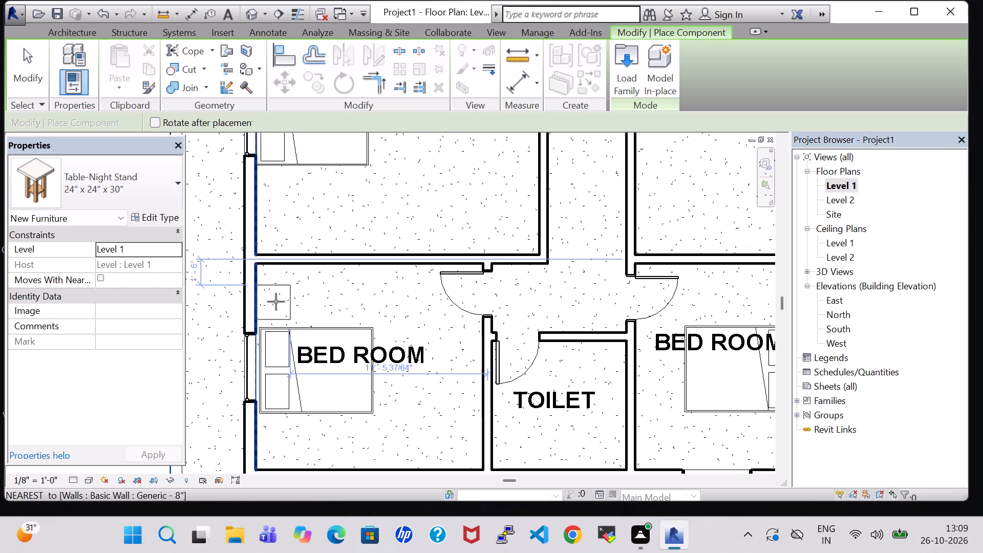
pyautogui.scroll(-1, 298, 325)
pyautogui.click(280, 424)
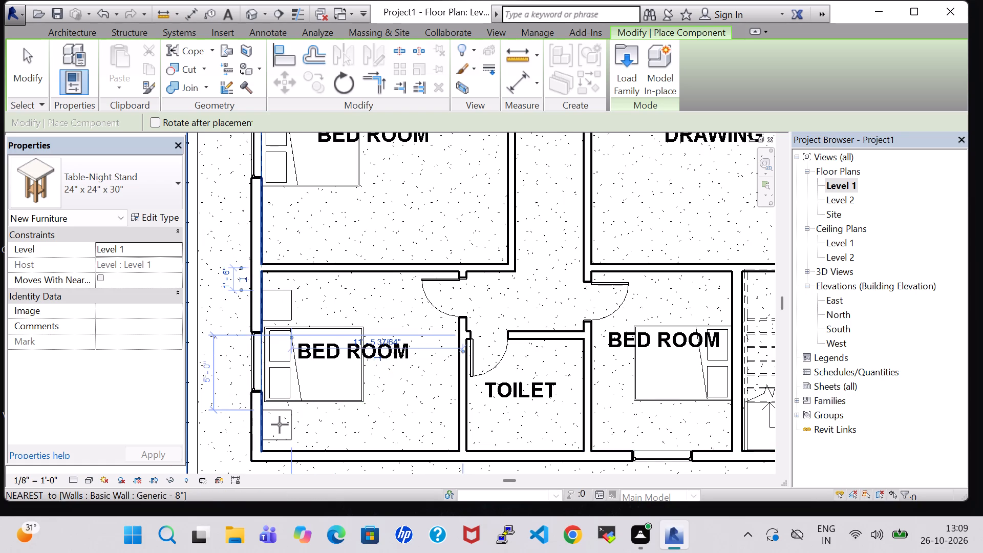
pyautogui.press('Escape')
pyautogui.press('Escape')
# Nudge both night stands in the southwest bedroom slightly east, off the west wall and in line with the bed's head.
pyautogui.click(280, 424)
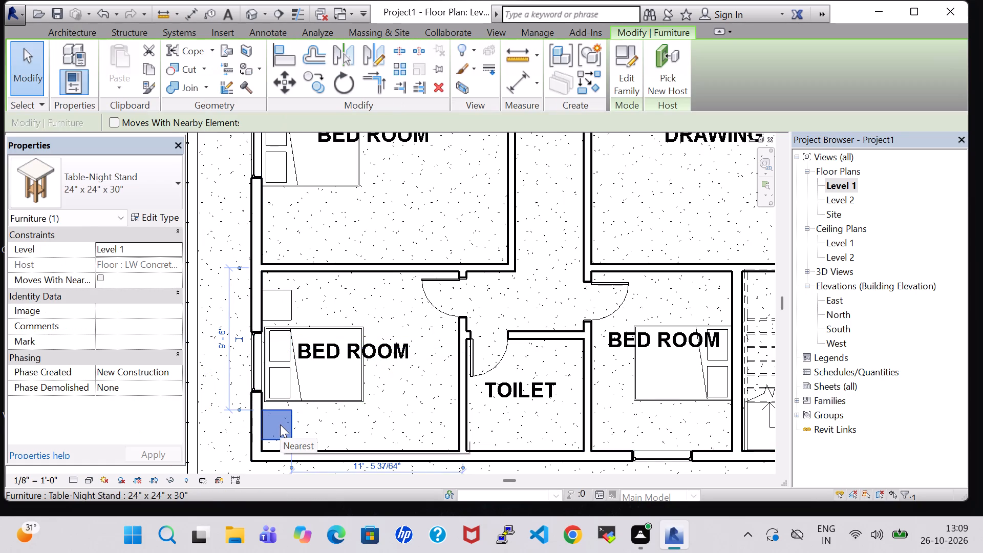
pyautogui.press('Right')
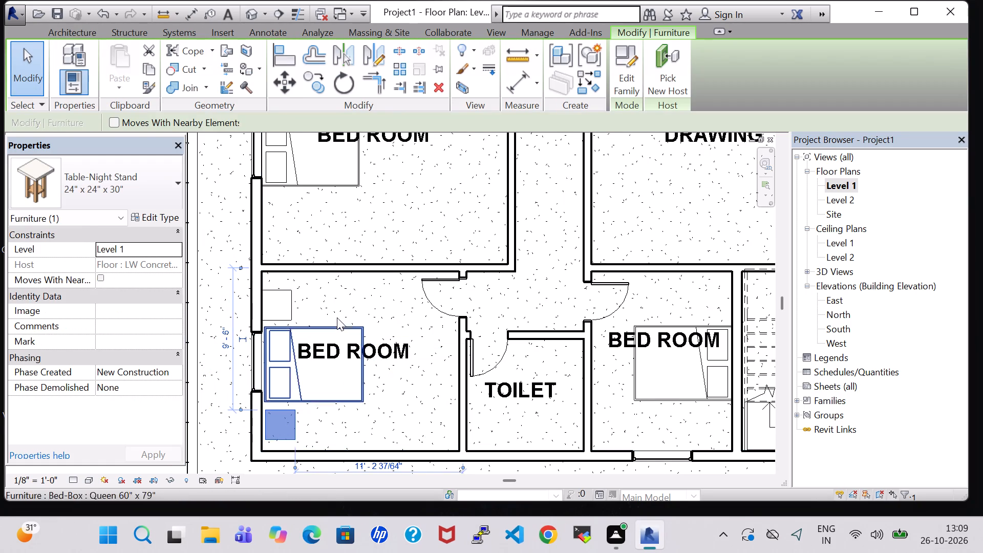
pyautogui.click(284, 300)
pyautogui.press('Right')
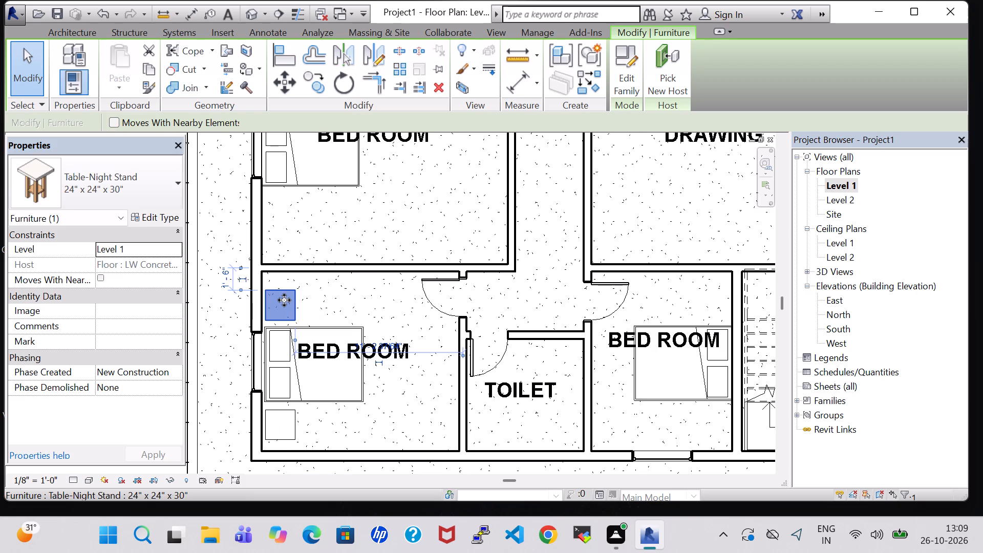
pyautogui.click(232, 213)
# Place 24" x 24" x 30" night stands south and north of the bed in the bedroom beside the stair.
pyautogui.scroll(-2, 232, 213)
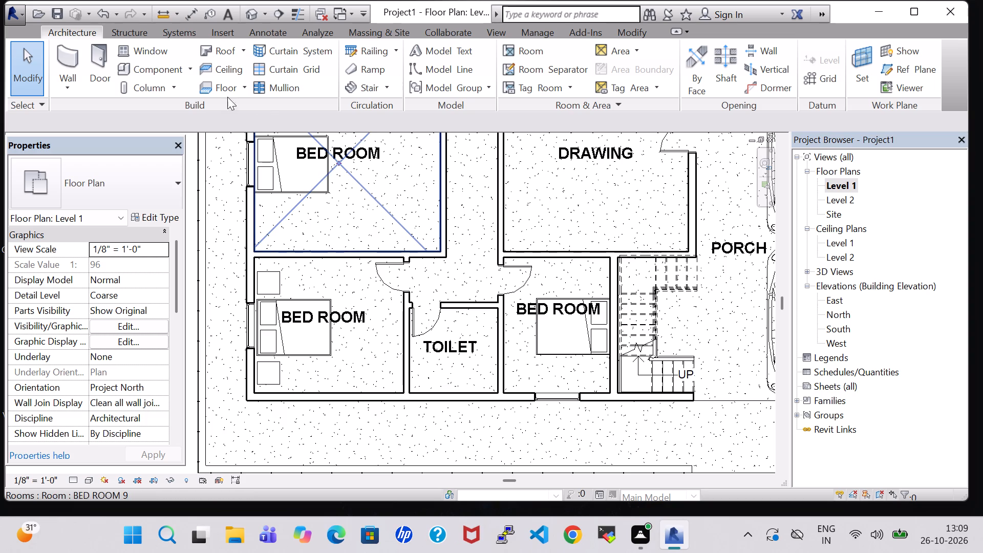
pyautogui.click(132, 76)
pyautogui.scroll(3, 602, 365)
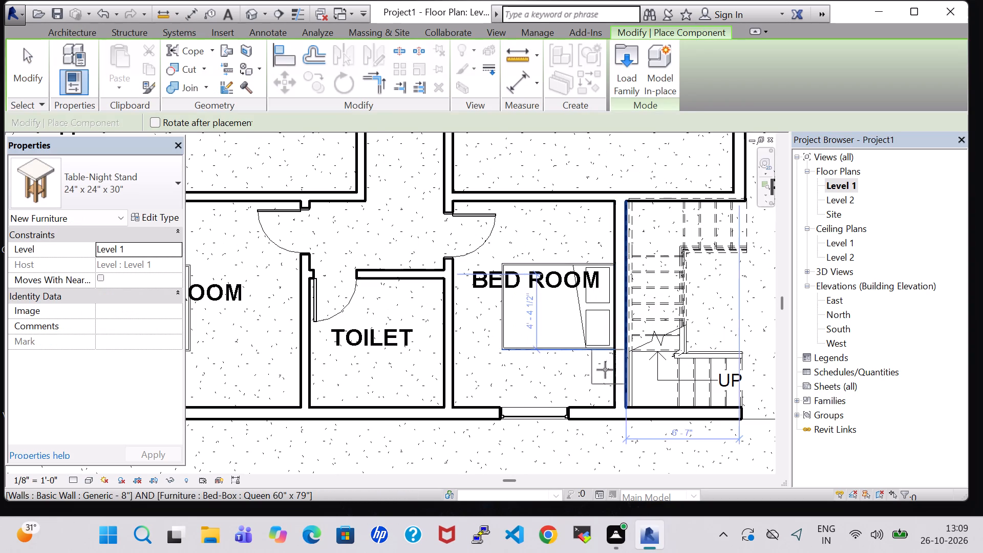
pyautogui.click(591, 375)
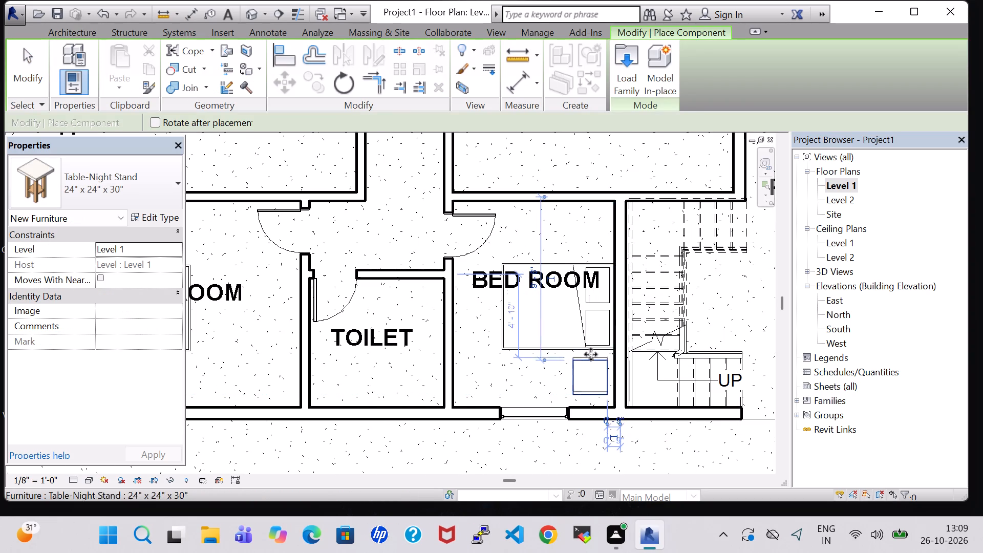
pyautogui.click(588, 235)
pyautogui.press('Escape')
pyautogui.press('Escape')
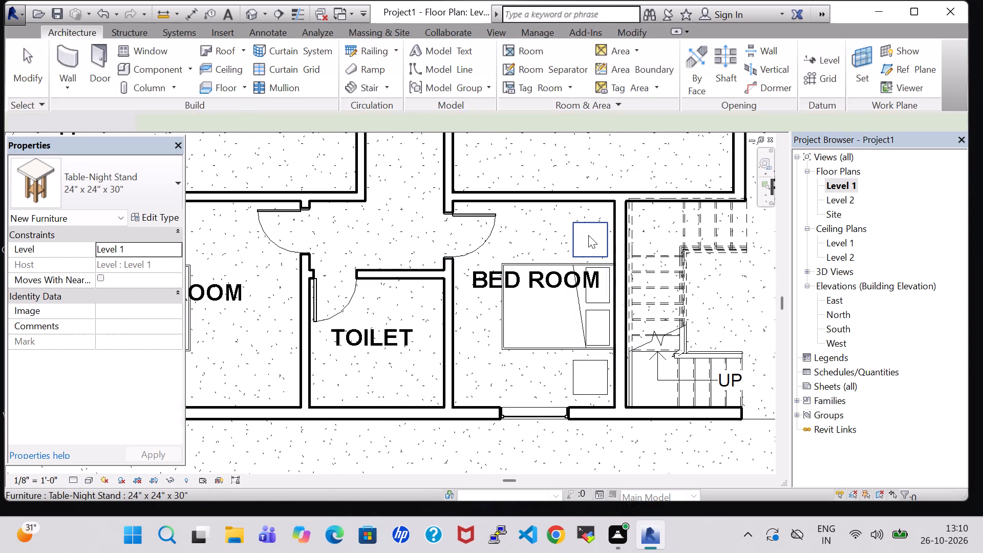
# Nudge both night stands in the bedroom beside the stair one increment east, closer to the stair-side wall.
pyautogui.click(588, 234)
pyautogui.press('Right')
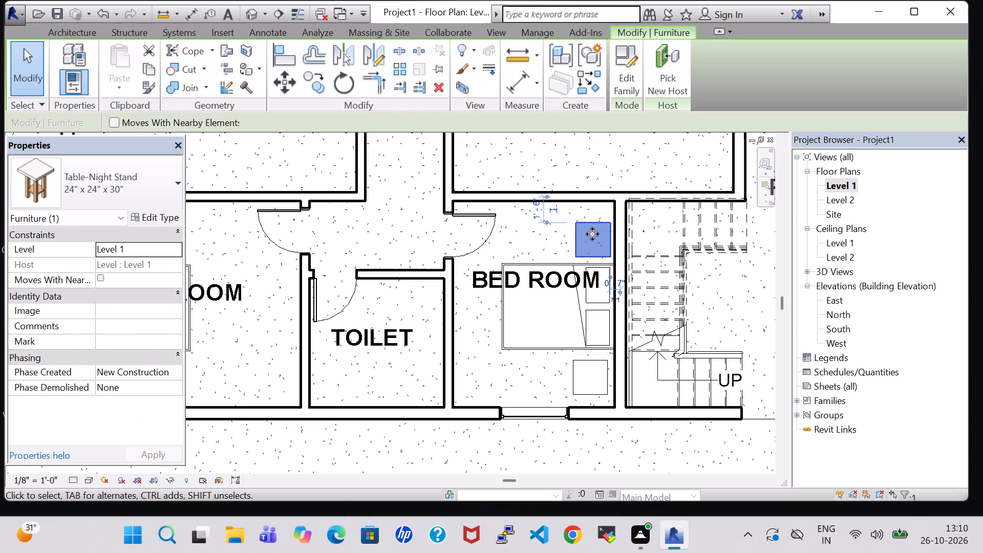
pyautogui.click(589, 358)
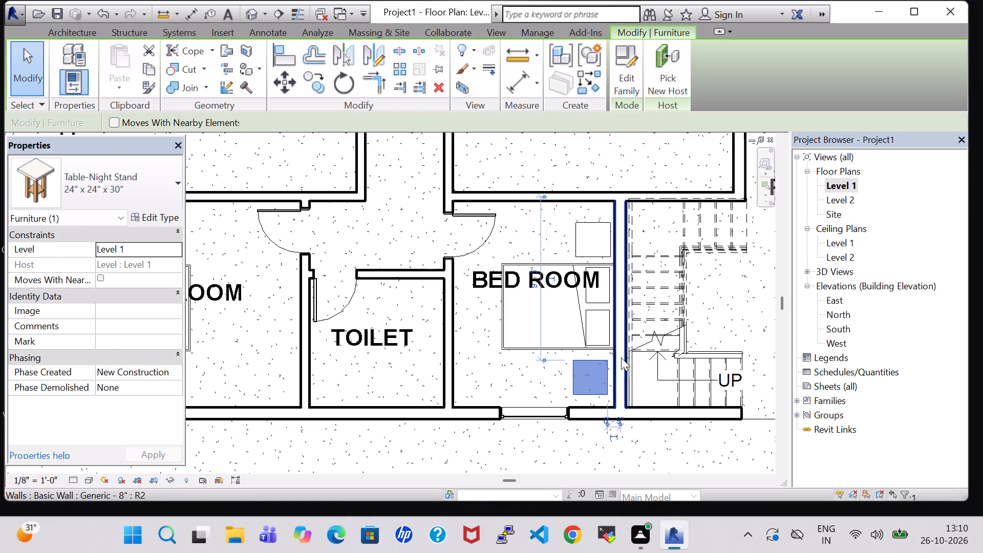
pyautogui.press('Right')
pyautogui.click(567, 458)
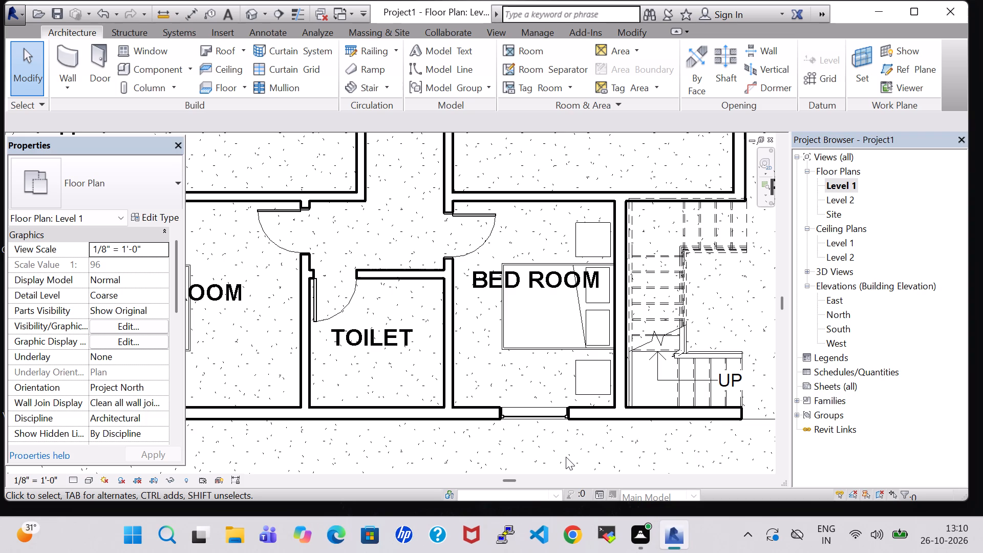
# Nudge the bed in the bedroom beside the stair one increment west, slightly off the stair-side wall.
pyautogui.scroll(-2, 638, 284)
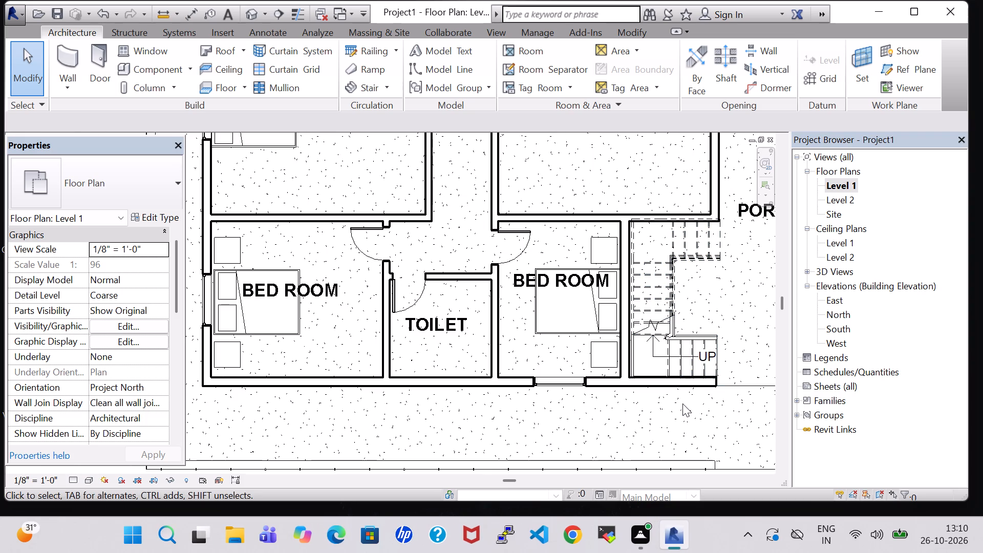
pyautogui.click(682, 408)
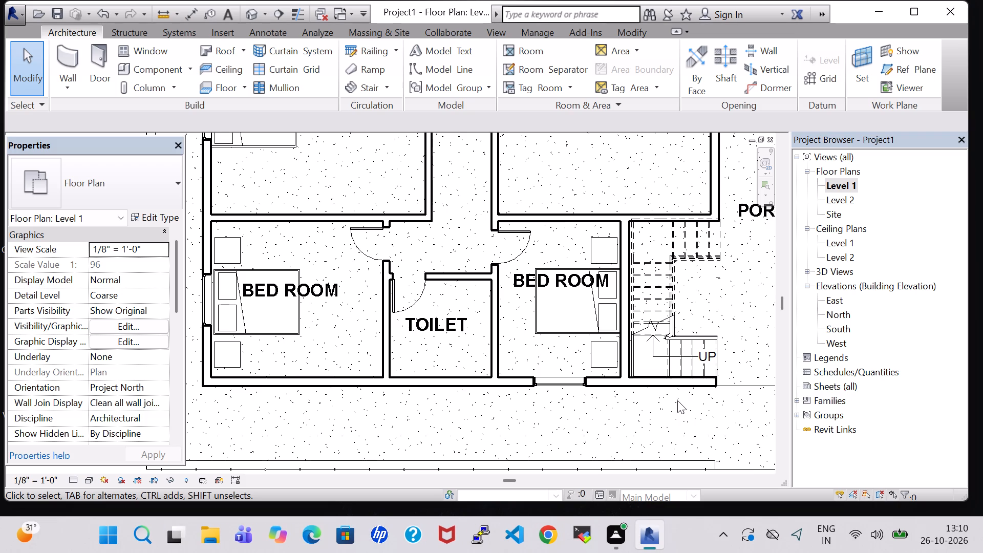
pyautogui.click(532, 317)
pyautogui.press('Left')
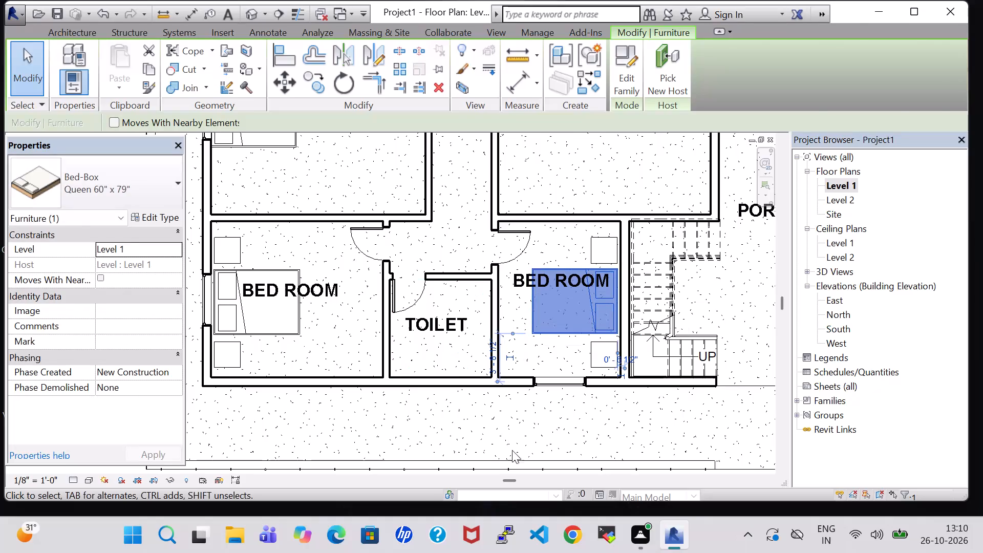
pyautogui.click(547, 426)
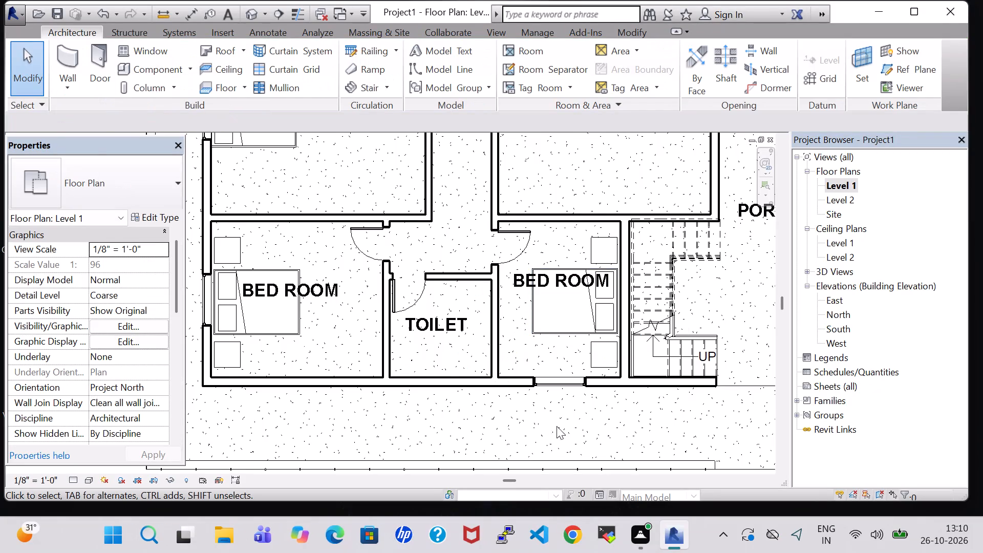
# Examine the overall Level 1 floor plan and the furniture layout in its rooms.
pyautogui.scroll(-3, 545, 410)
pyautogui.scroll(-2, 585, 350)
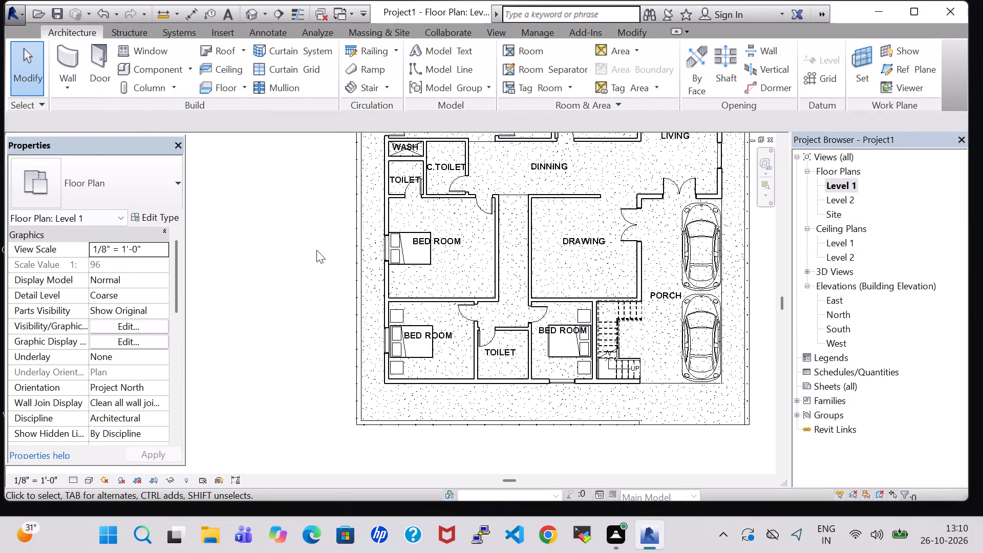
pyautogui.click(316, 250)
pyautogui.scroll(-3, 316, 250)
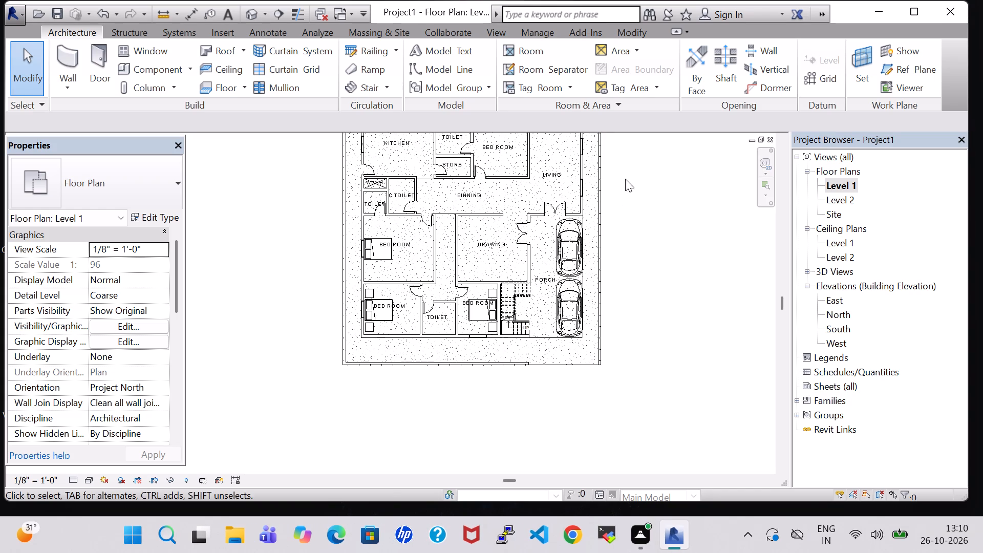
pyautogui.moveTo(625, 179); pyautogui.dragTo(642, 260, button='middle')
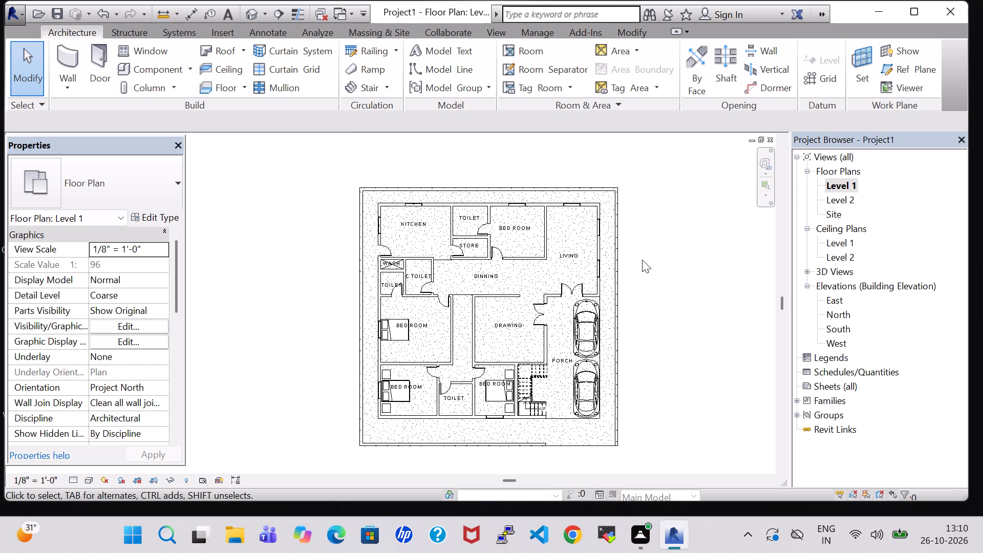
pyautogui.scroll(3, 642, 260)
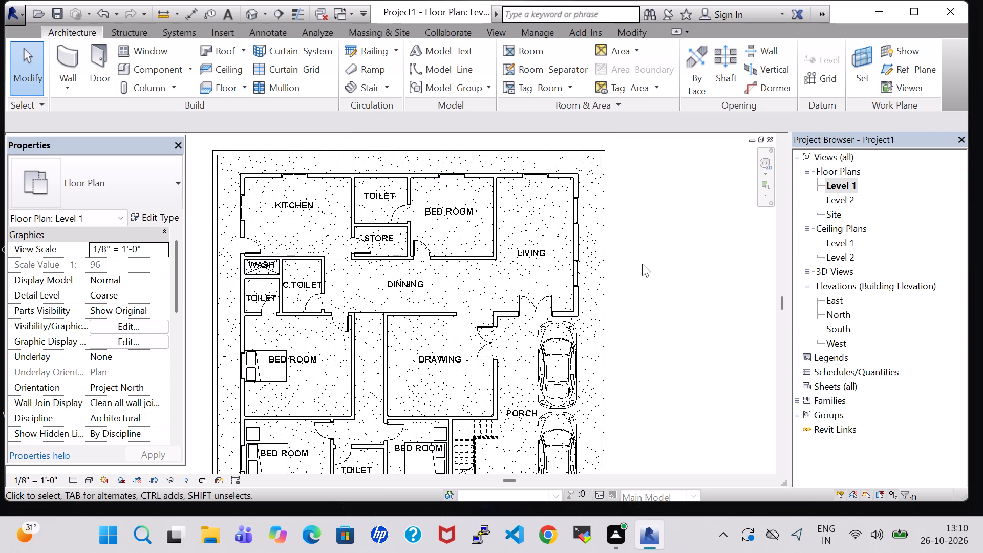
pyautogui.moveTo(642, 264); pyautogui.dragTo(657, 197, button='middle')
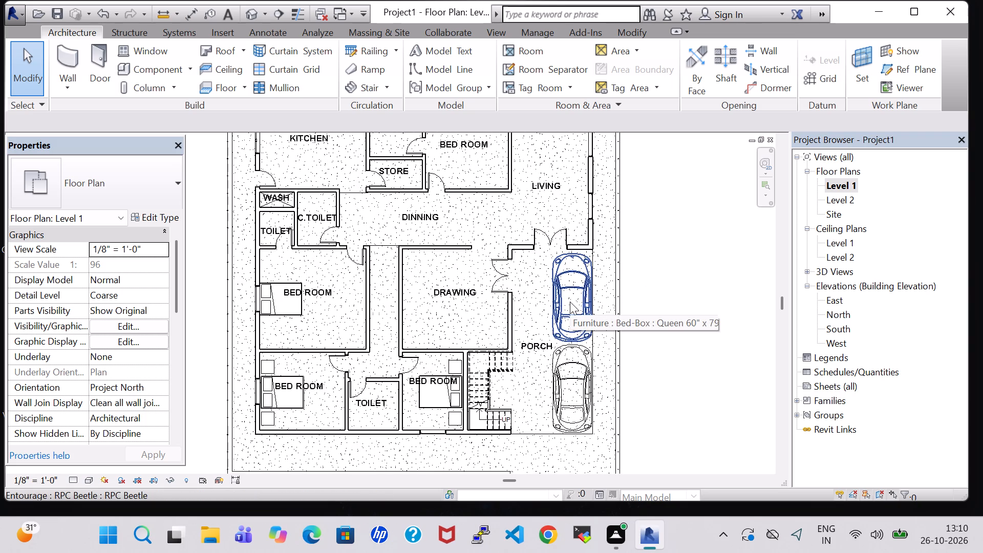
pyautogui.click(676, 294)
pyautogui.scroll(-2, 676, 297)
pyautogui.moveTo(701, 238); pyautogui.dragTo(689, 267, button='middle')
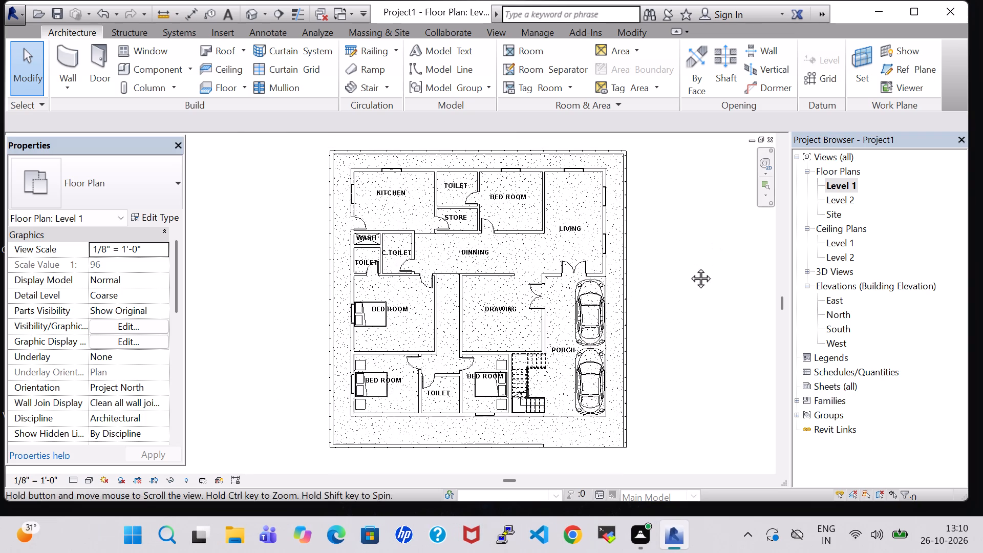
# Place 24" x 24" x 30" night stands south and north of the bed in the bedroom west of the drawing room.
pyautogui.moveTo(689, 267); pyautogui.dragTo(689, 268, button='middle')
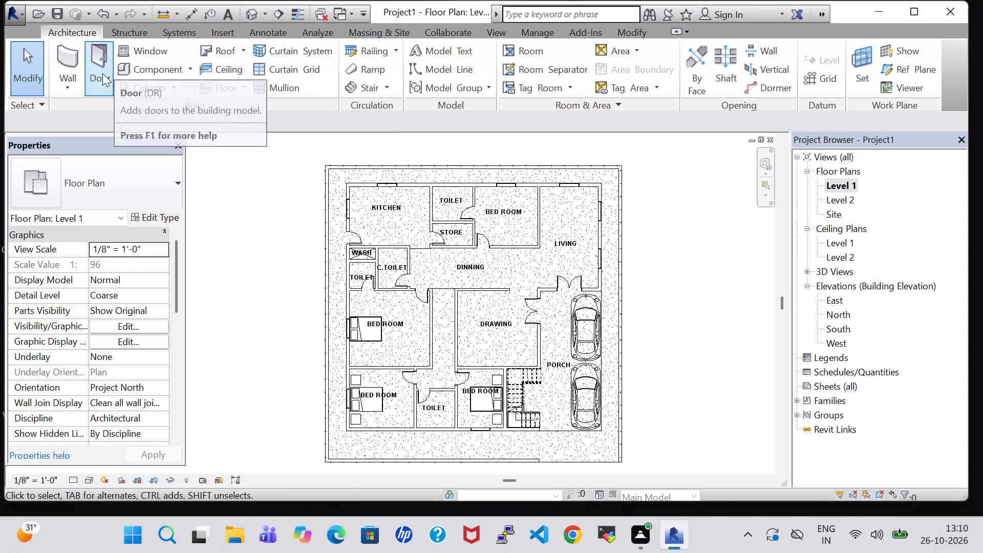
pyautogui.click(172, 65)
pyautogui.scroll(4, 510, 364)
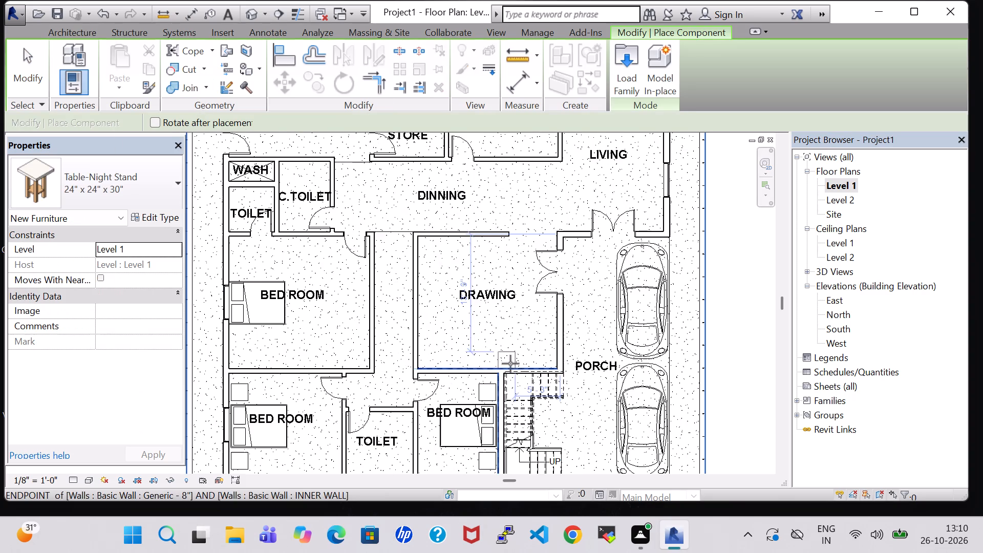
pyautogui.click(238, 341)
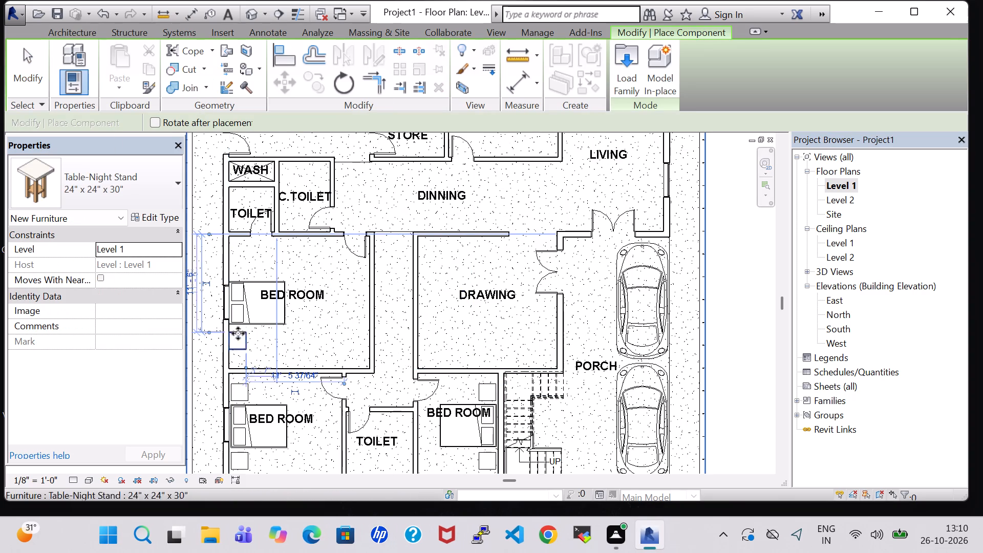
pyautogui.click(244, 266)
pyautogui.press('Escape')
pyautogui.press('Escape')
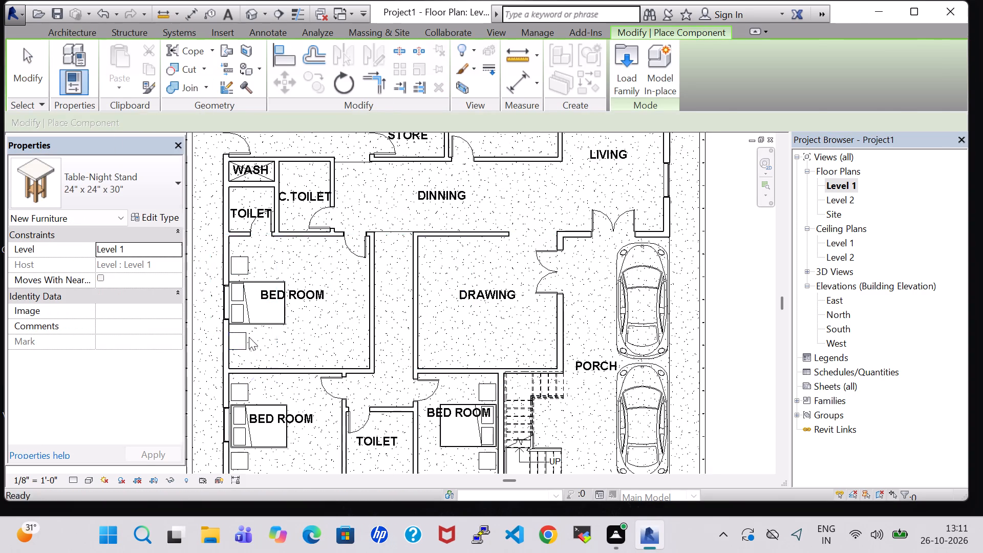
# Nudge the night stand south of that bed one increment east, slightly off the exterior wall.
pyautogui.click(247, 340)
pyautogui.press('Right')
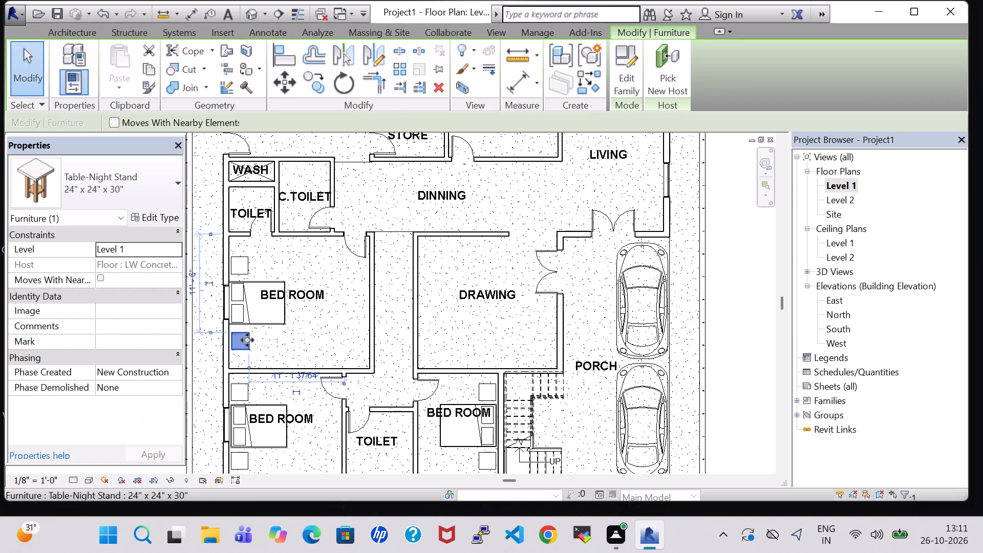
pyautogui.click(744, 331)
pyautogui.scroll(-1, 744, 331)
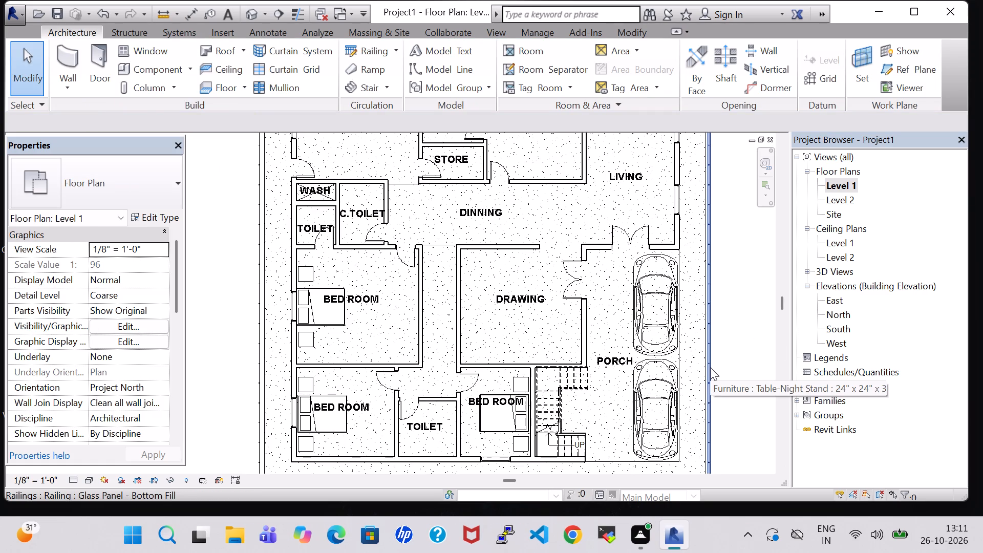
# Nudge the south night stand two increments north and the north one two increments south, closer to the bed.
pyautogui.scroll(2, 307, 322)
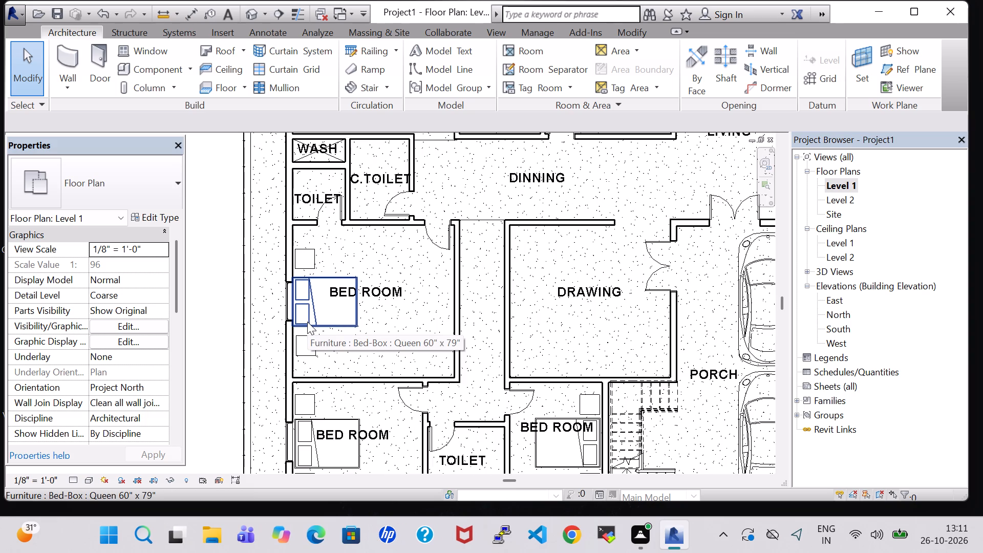
pyautogui.click(314, 354)
pyautogui.press('Up')
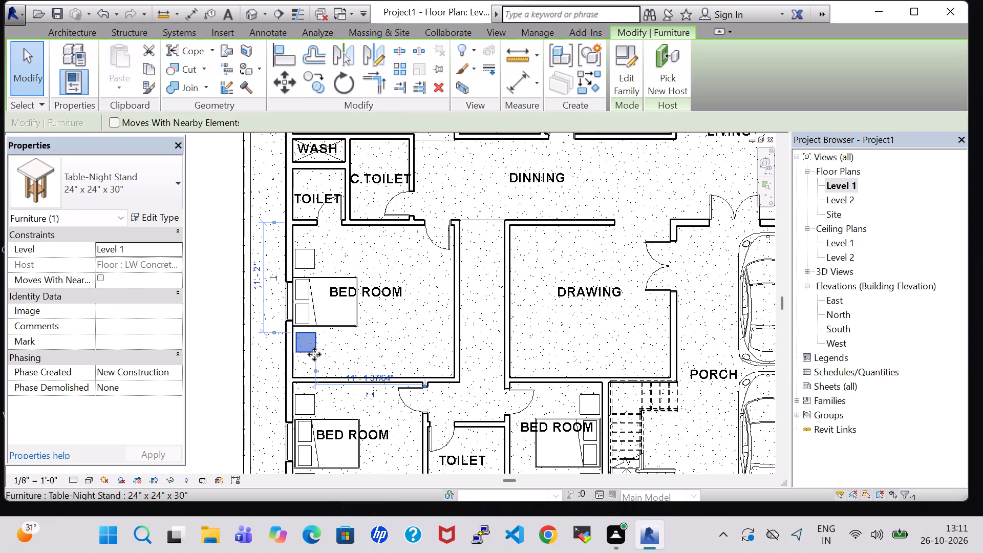
pyautogui.press('Up')
pyautogui.click(316, 259)
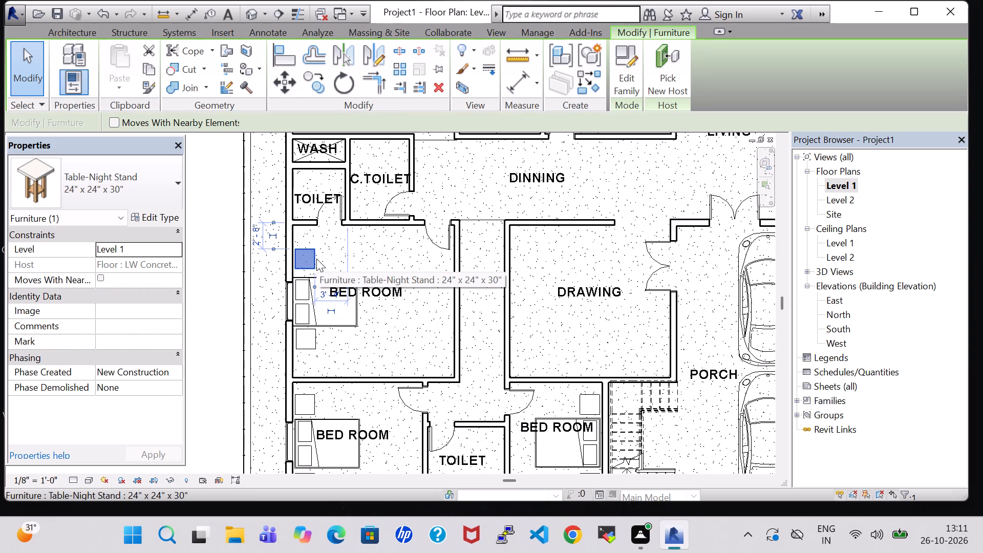
pyautogui.press('Down')
pyautogui.press('Down')
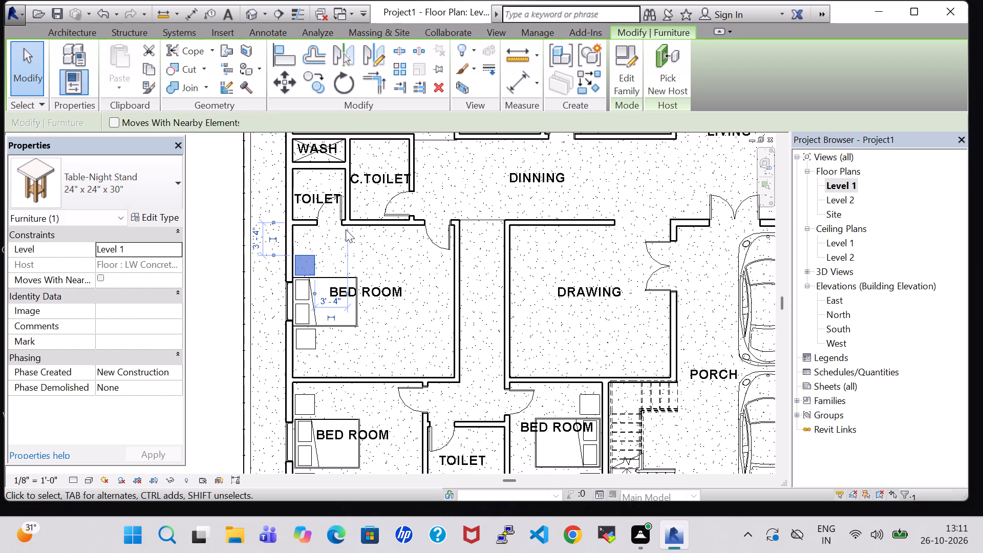
# Nudge the south night stand one fine increment west, and try the north one an increment west and back.
pyautogui.scroll(4, 317, 337)
pyautogui.click(314, 336)
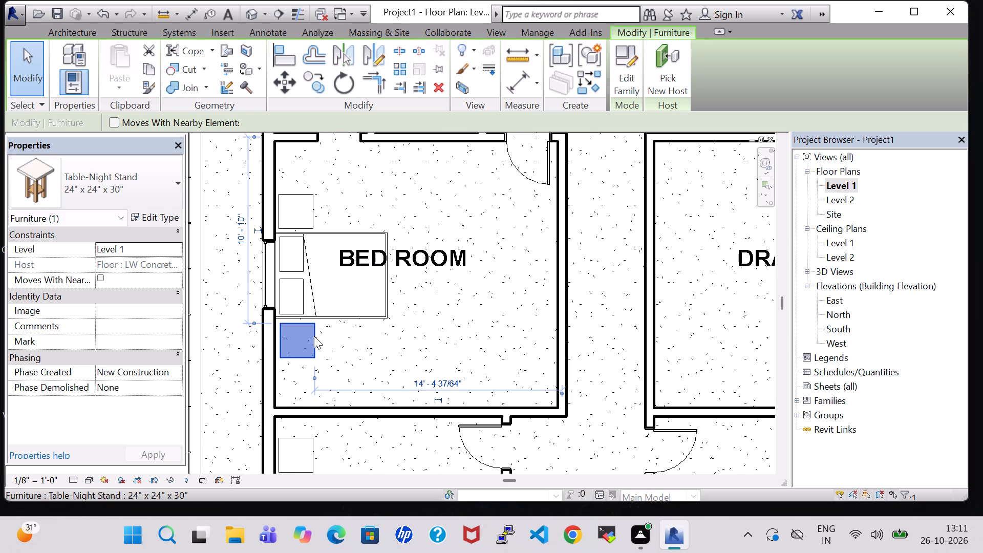
pyautogui.press('Left')
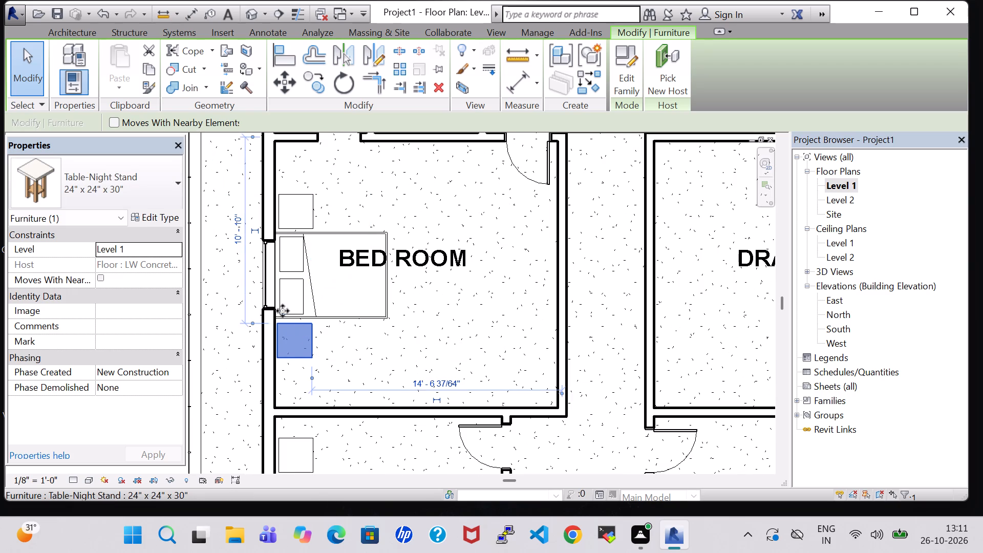
pyautogui.click(310, 196)
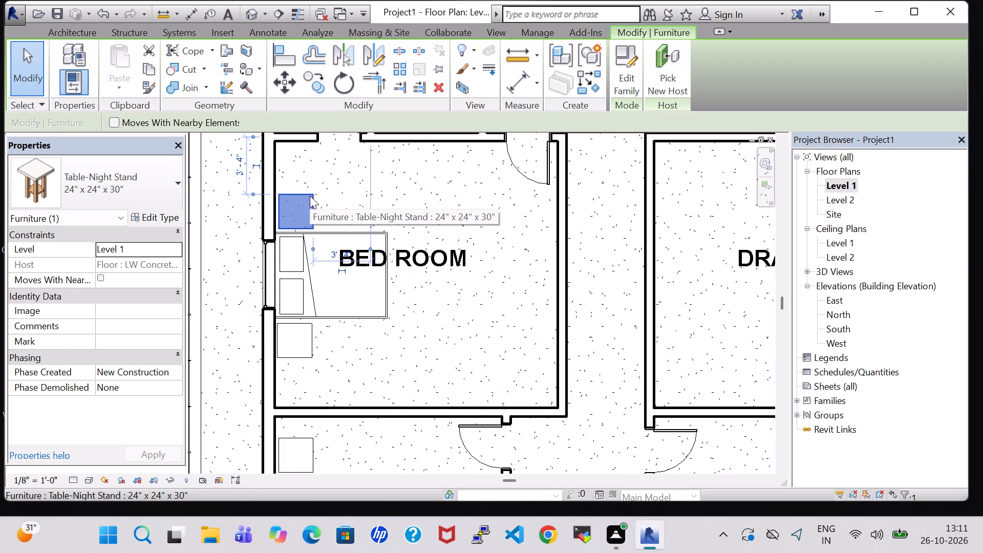
pyautogui.press('Left')
pyautogui.press('Right')
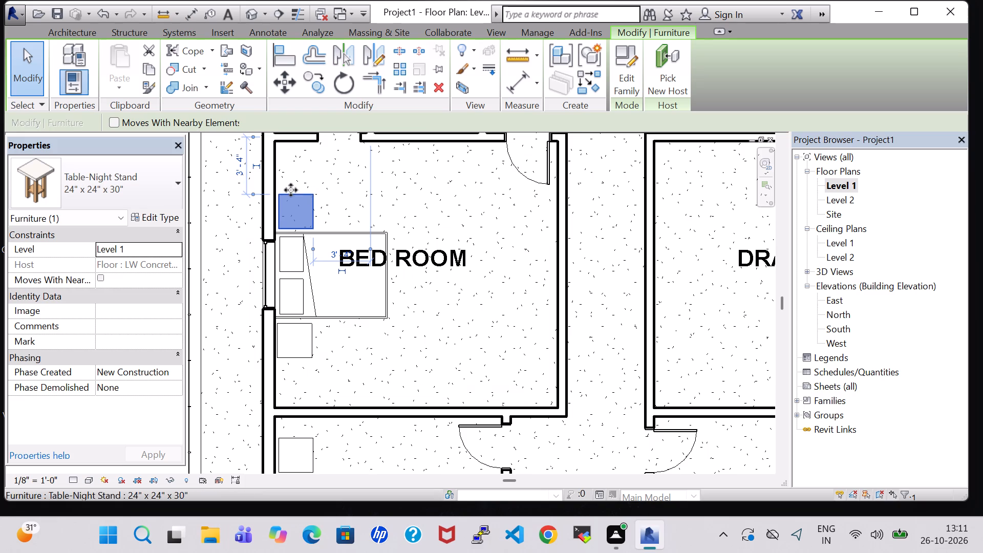
pyautogui.click(225, 271)
# Place a 24" x 24" x 30" night stand in the northeast corner of the bedroom beside the living room.
pyautogui.scroll(-6, 225, 271)
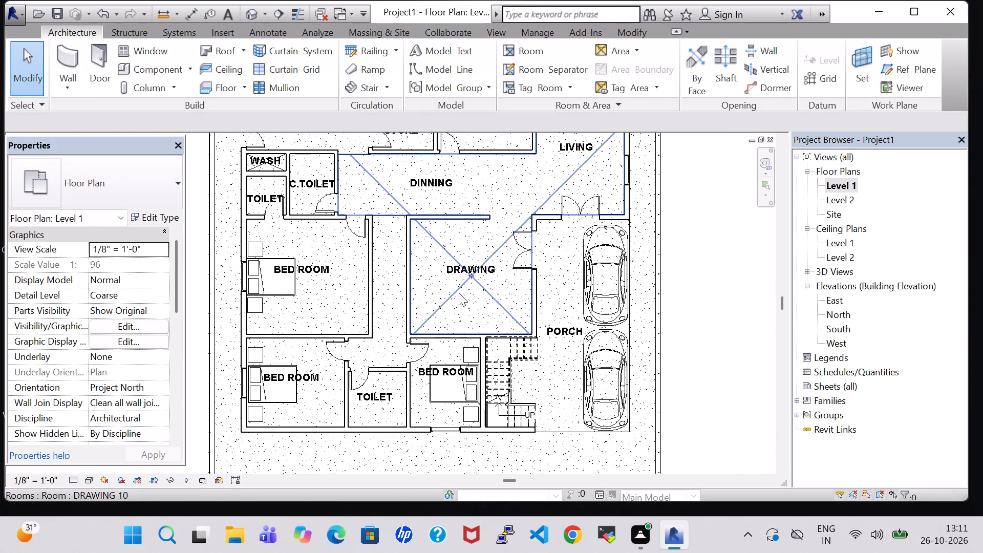
pyautogui.scroll(-2, 621, 279)
pyautogui.moveTo(704, 238); pyautogui.dragTo(672, 323, button='middle')
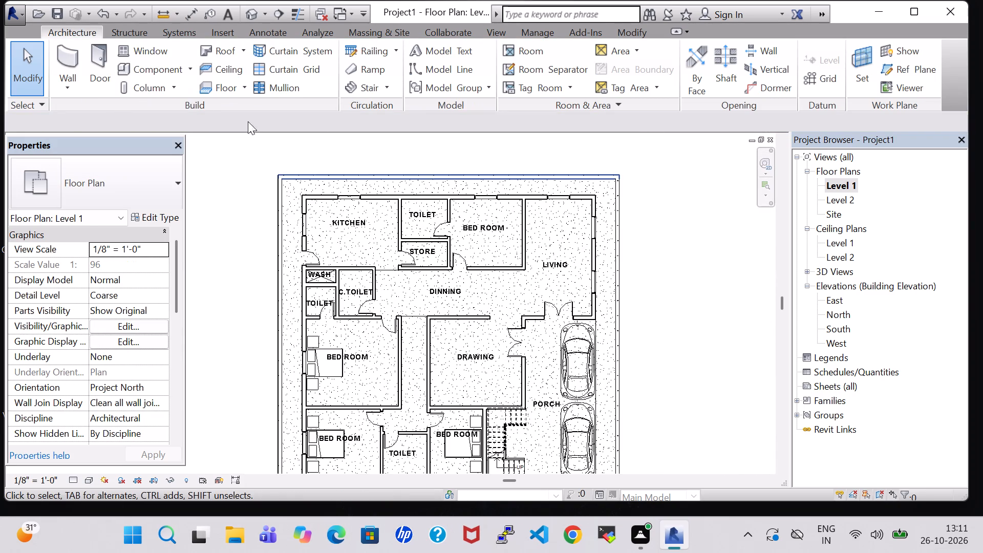
pyautogui.click(163, 67)
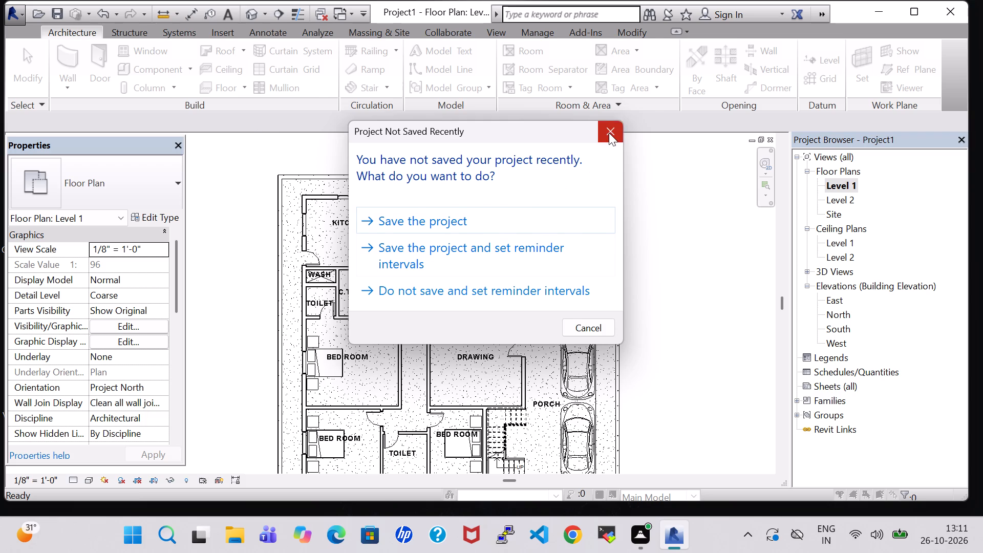
pyautogui.click(609, 133)
pyautogui.scroll(5, 515, 249)
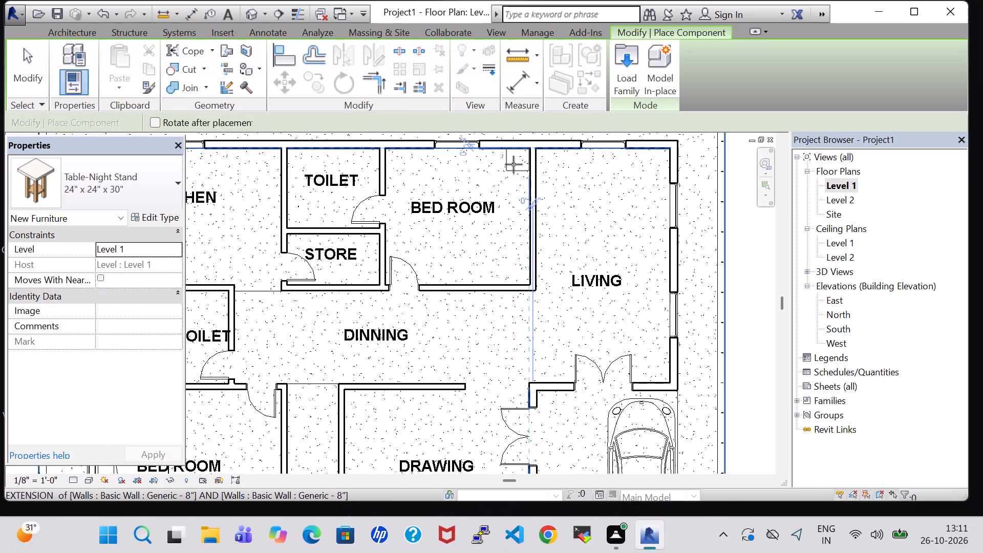
pyautogui.click(511, 172)
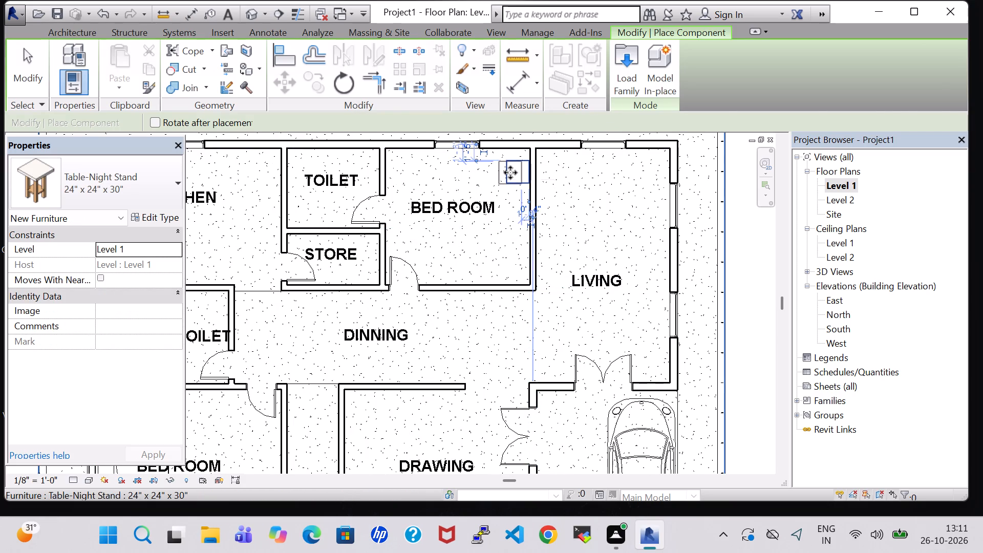
pyautogui.press('Escape')
pyautogui.press('Escape')
# Nudge the night stand in the bedroom beside the living room three increments north and one west.
pyautogui.click(508, 173)
pyautogui.press('Up')
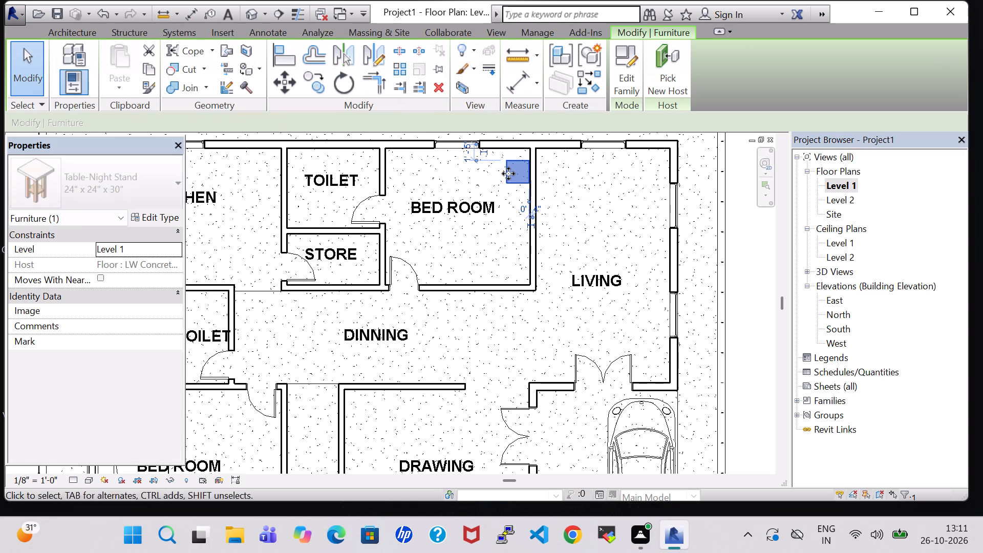
pyautogui.press('Up')
pyautogui.press('Left')
pyautogui.press('Up')
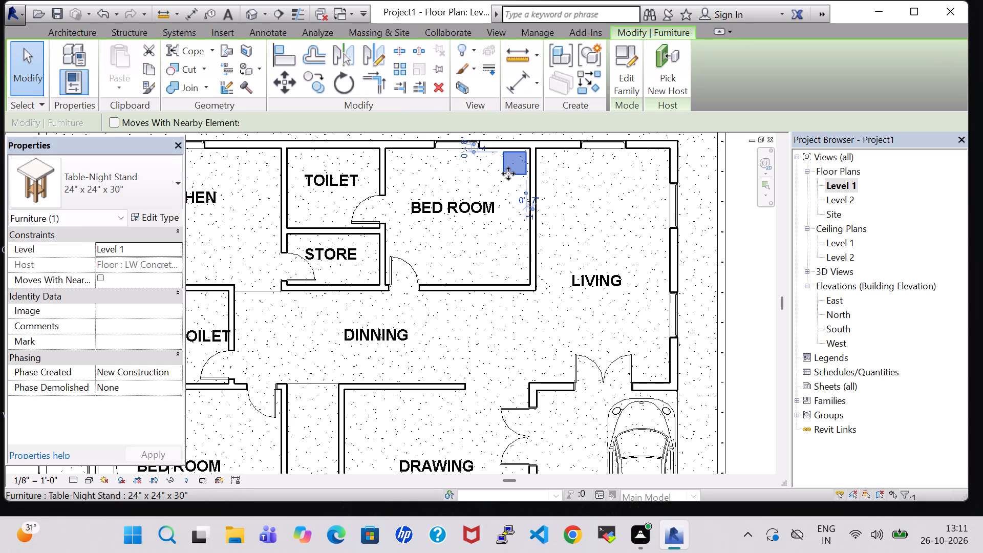
# Place a second 24" x 24" x 30" night stand near the same bedroom's southeast corner, aligned with the first.
pyautogui.click(73, 36)
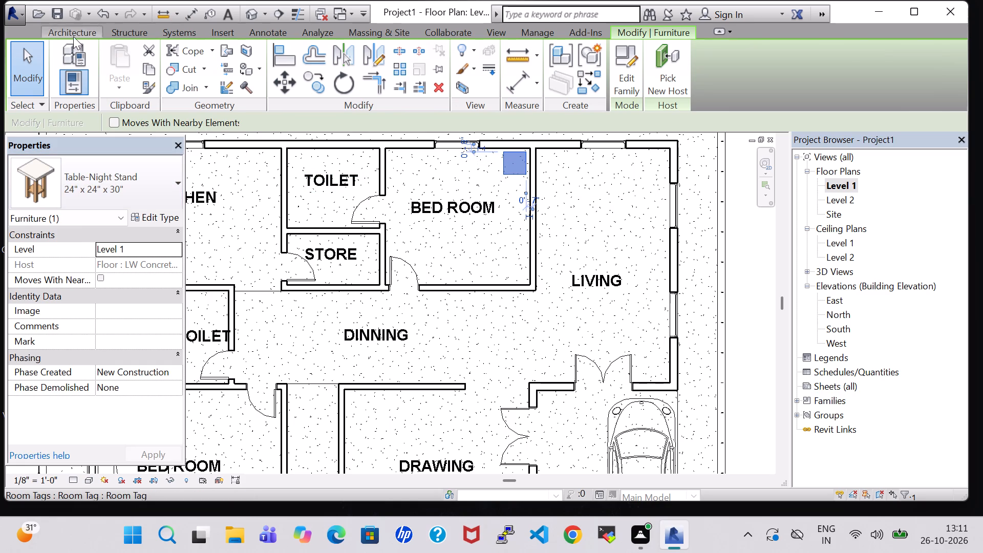
pyautogui.click(141, 67)
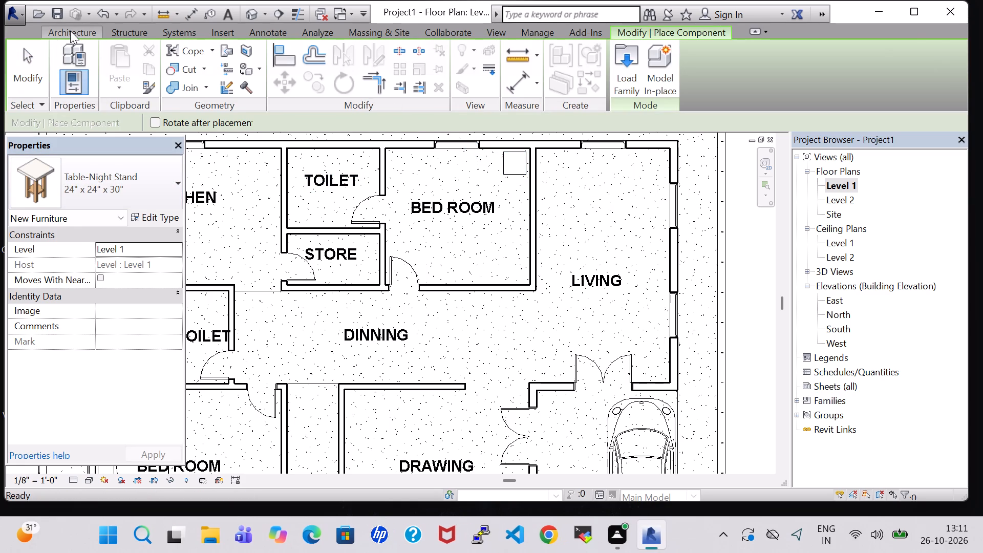
pyautogui.click(70, 31)
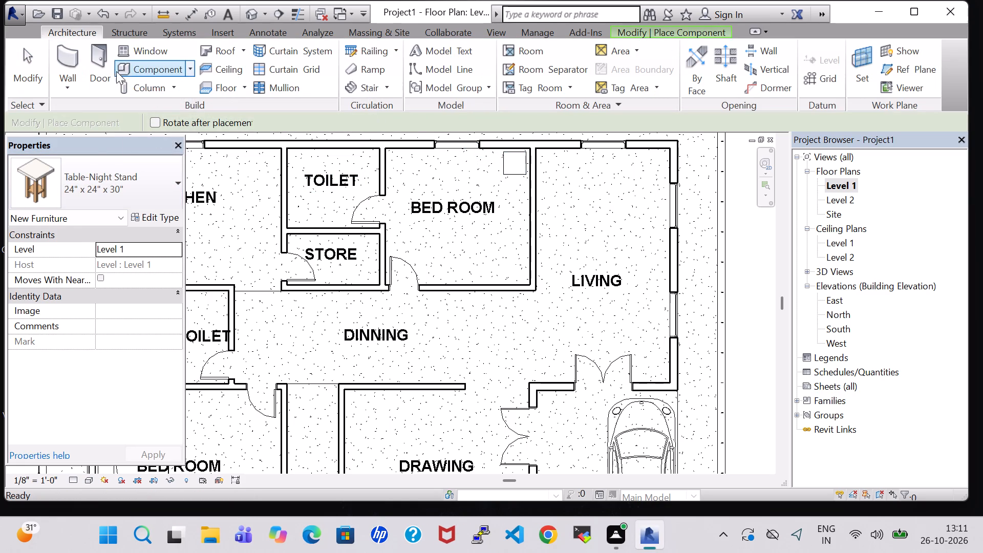
pyautogui.click(129, 70)
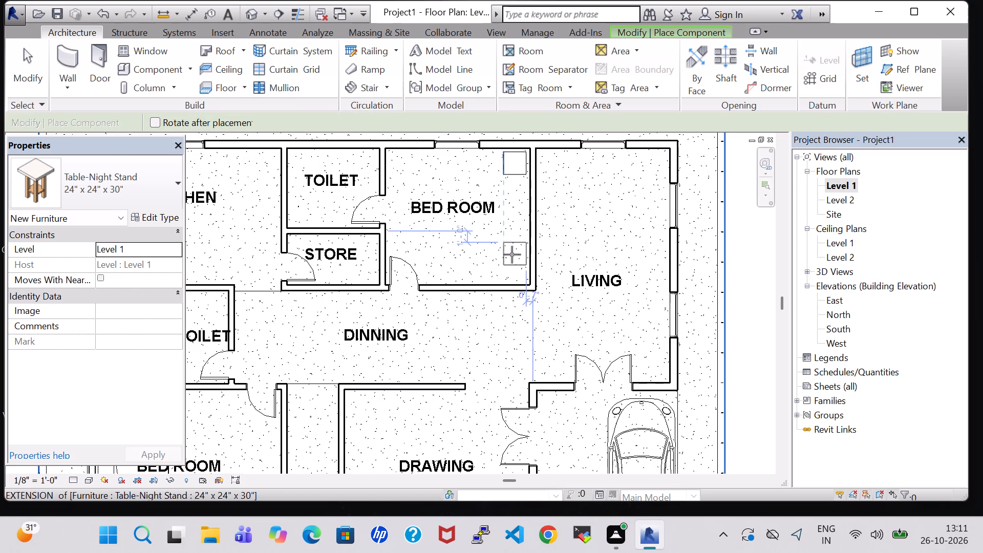
pyautogui.click(512, 254)
pyautogui.press('Escape')
pyautogui.press('Escape')
pyautogui.press('Escape')
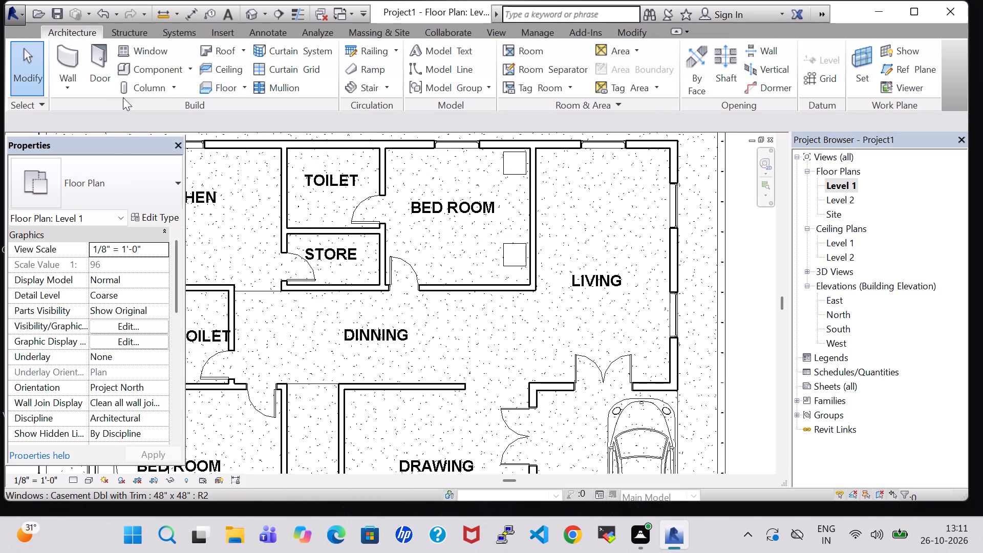
# Place a Queen 60" x 79" Bed-Box between these two night stands, rotated with its pillows toward the living room wall.
pyautogui.click(138, 76)
pyautogui.click(135, 171)
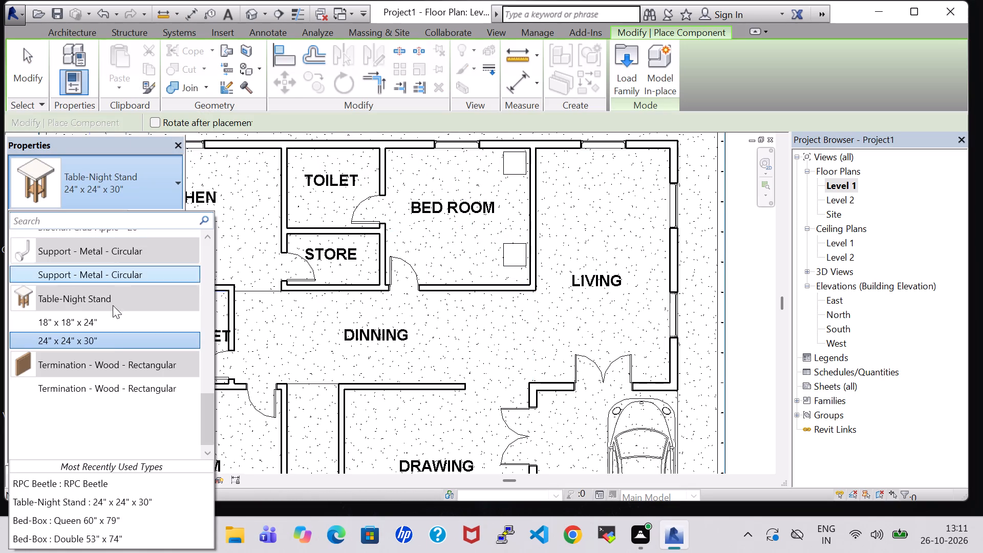
pyautogui.click(91, 525)
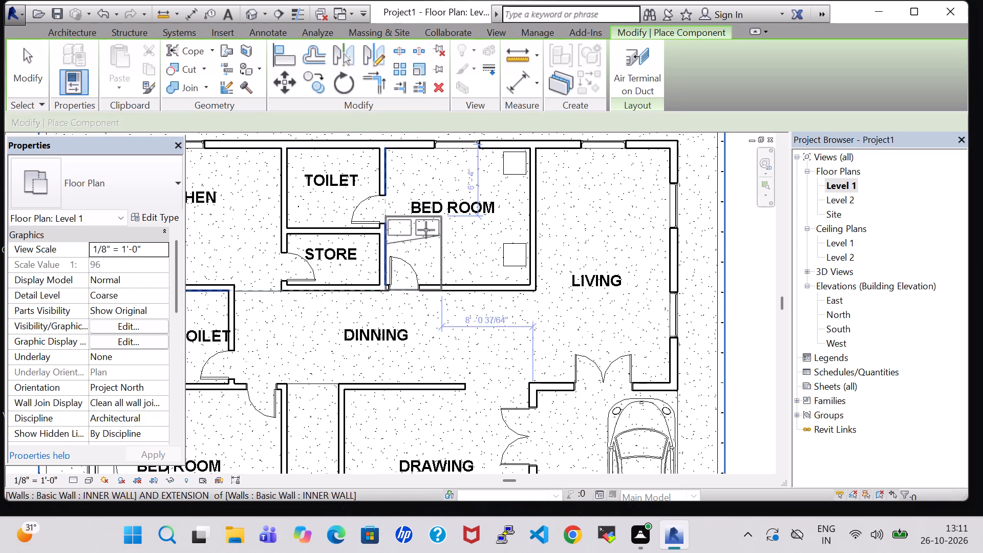
pyautogui.press('space')
pyautogui.press('space')
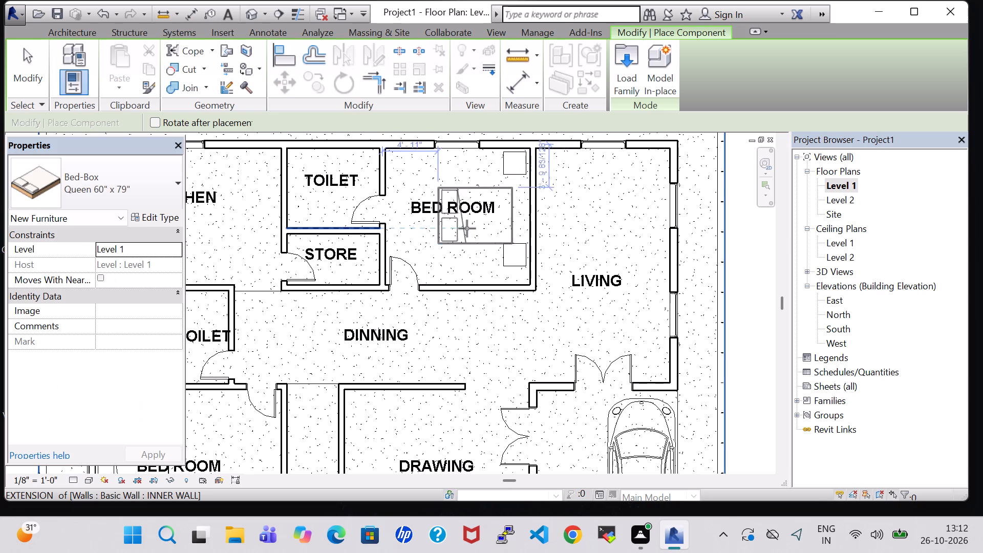
pyautogui.press('space')
pyautogui.scroll(3, 467, 228)
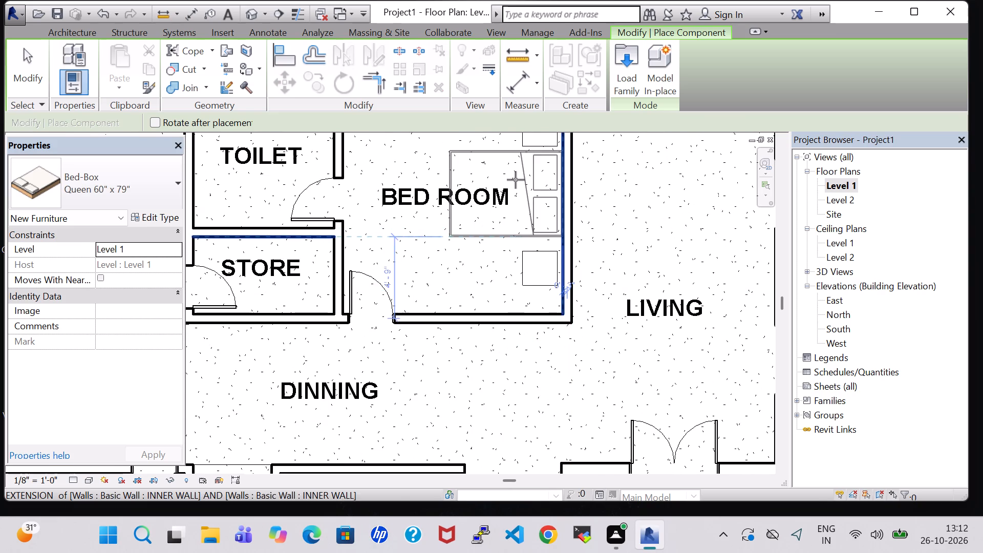
pyautogui.click(506, 180)
pyautogui.press('Escape')
pyautogui.press('Escape')
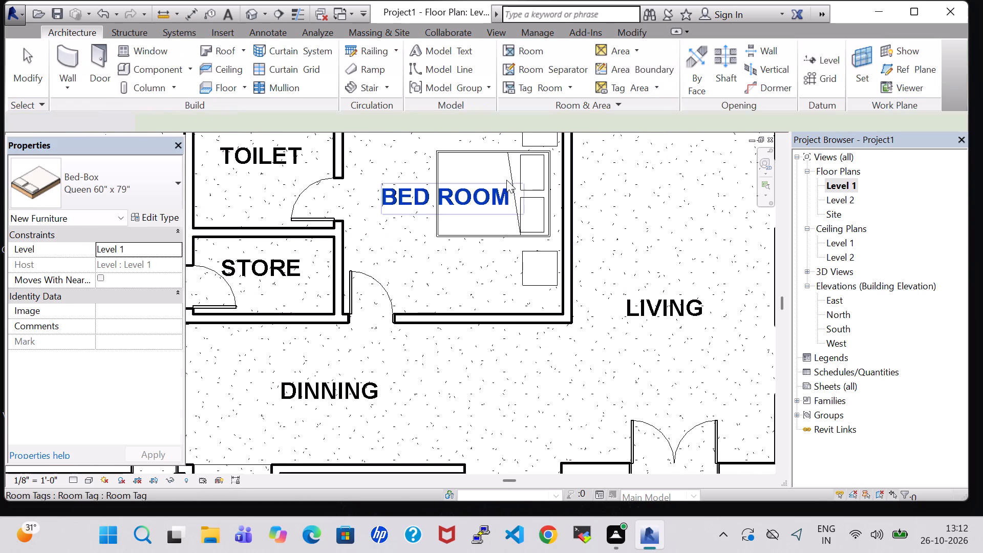
# Nudge the bed beside the living room one increment south and four increments east, up to the wall.
pyautogui.click(503, 152)
pyautogui.press('Down')
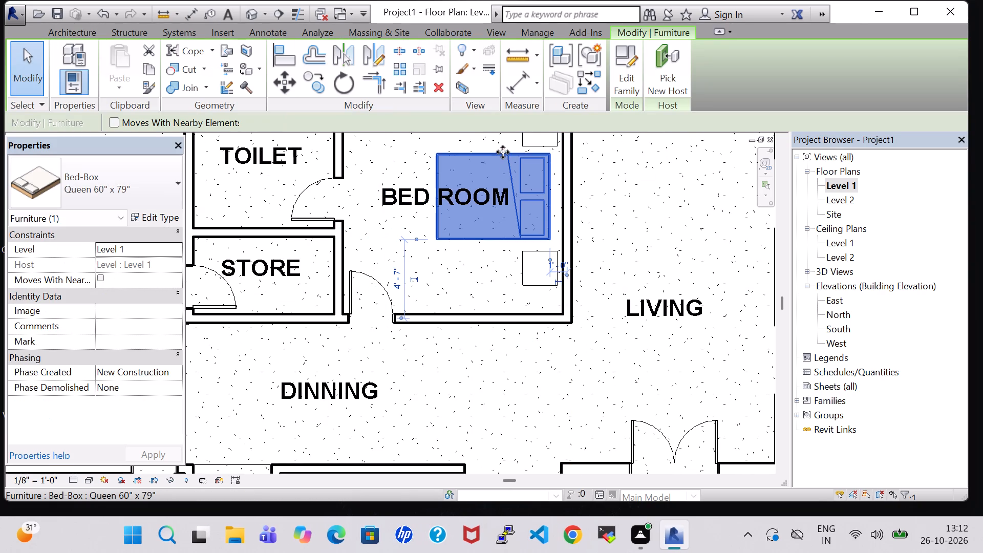
pyautogui.press('Right')
pyautogui.press('Right')
pyautogui.press('Right')
pyautogui.press('Right')
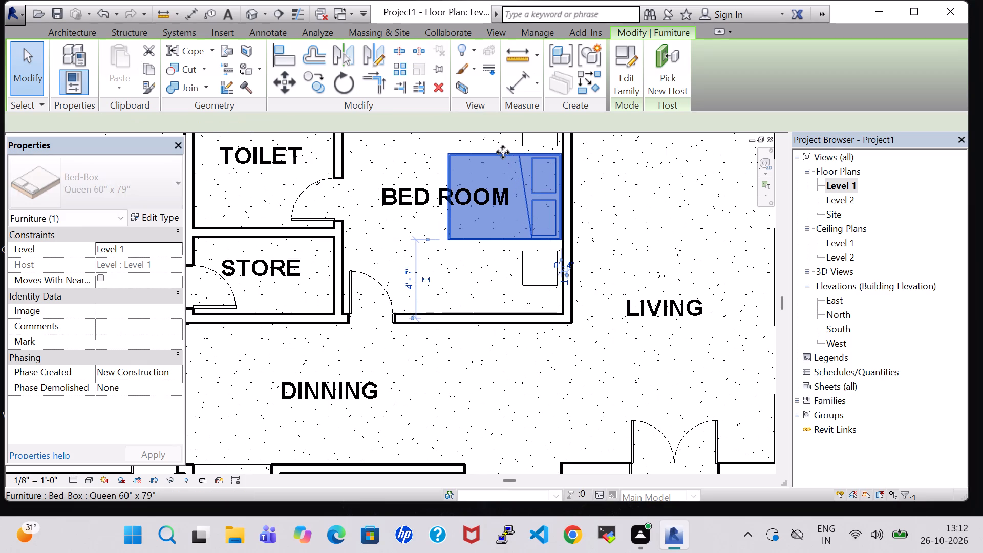
pyautogui.click(649, 366)
# Nudge the night stand south of this bed two increments north and one increment east.
pyautogui.click(547, 254)
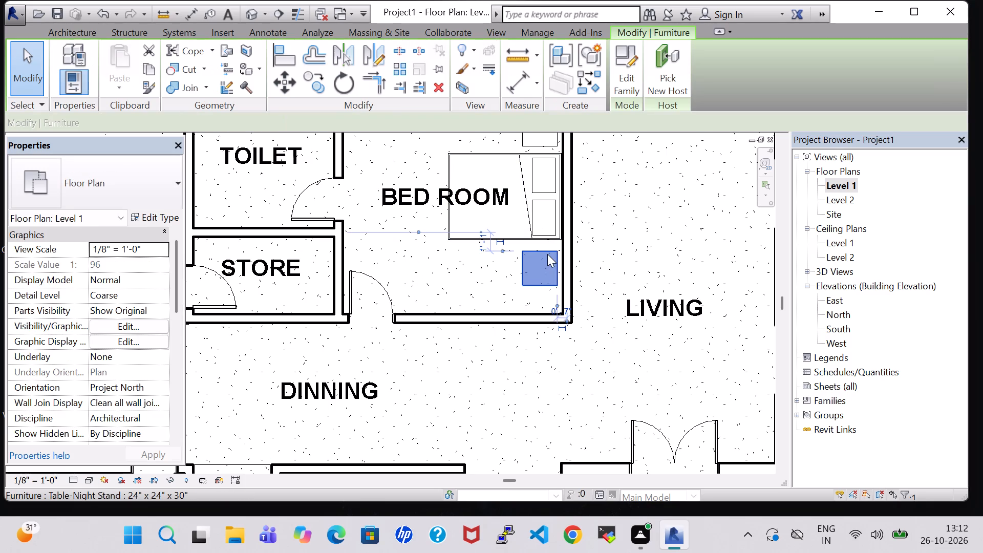
pyautogui.press('Up')
pyautogui.press('Up')
pyautogui.press('Right')
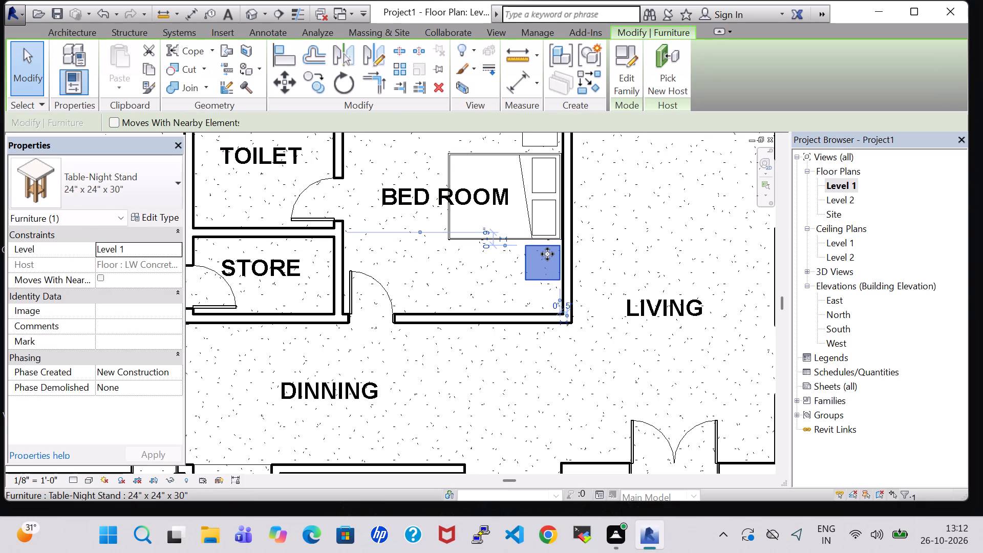
# Nudge the night stand south of the bed one more increment north, closer to the bed.
pyautogui.press('Up')
# Nudge the night stand north of the same bed one increment south and one increment east.
pyautogui.scroll(1, 590, 204)
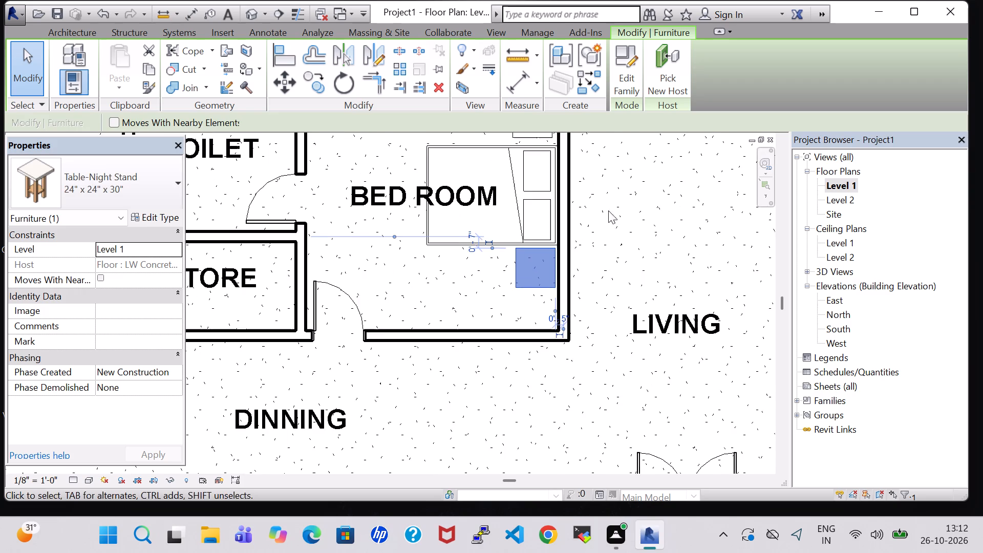
pyautogui.moveTo(616, 214); pyautogui.dragTo(606, 368, button='middle')
pyautogui.click(531, 283)
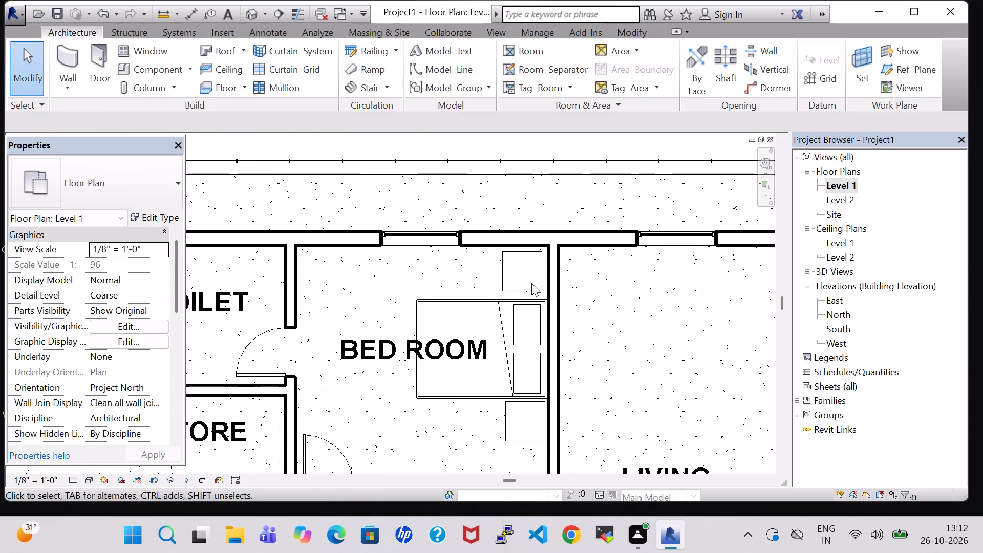
pyautogui.click(504, 267)
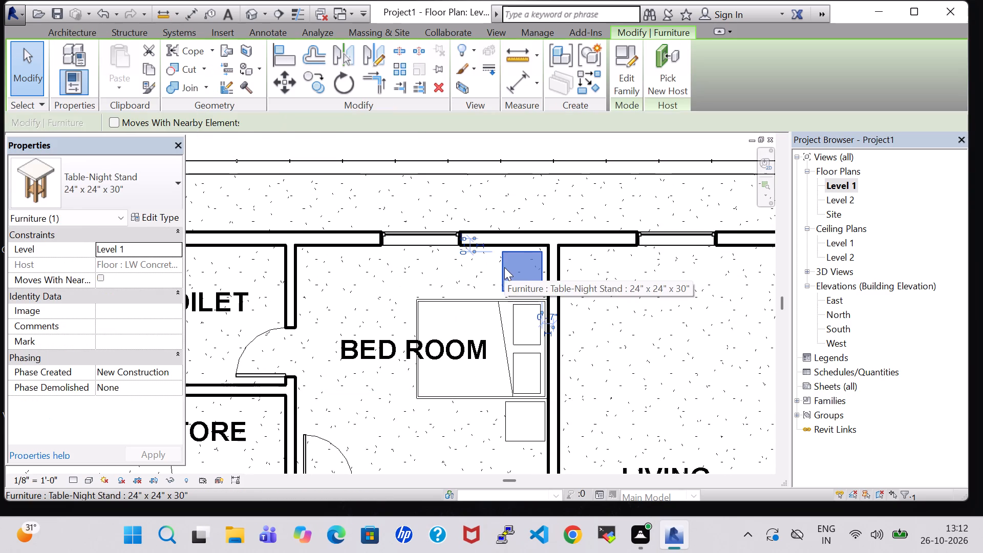
pyautogui.press('Down')
pyautogui.press('Right')
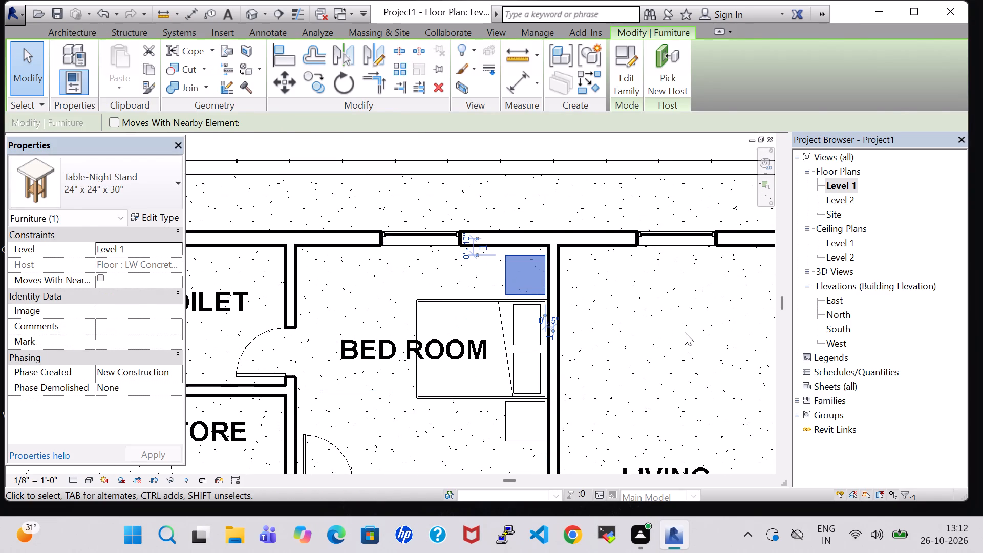
pyautogui.click(685, 332)
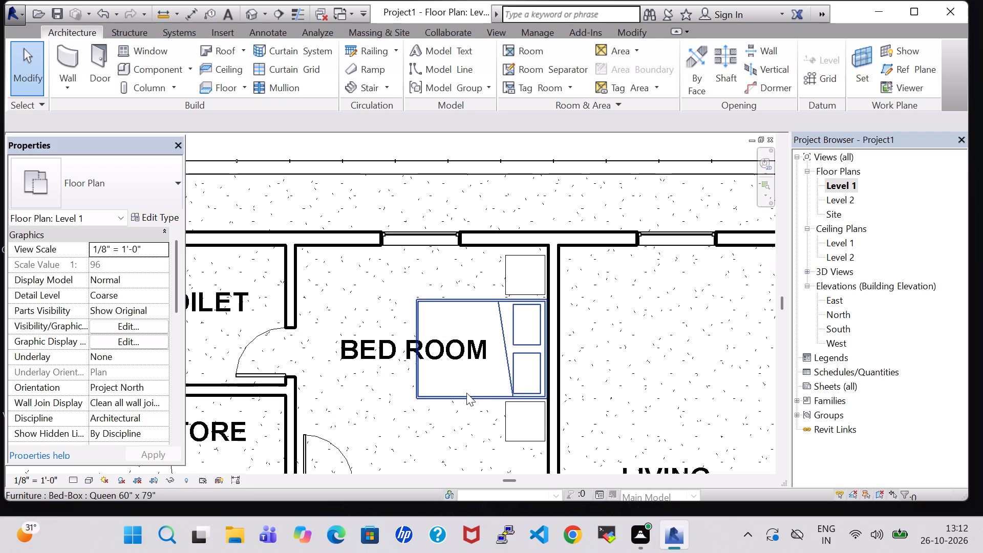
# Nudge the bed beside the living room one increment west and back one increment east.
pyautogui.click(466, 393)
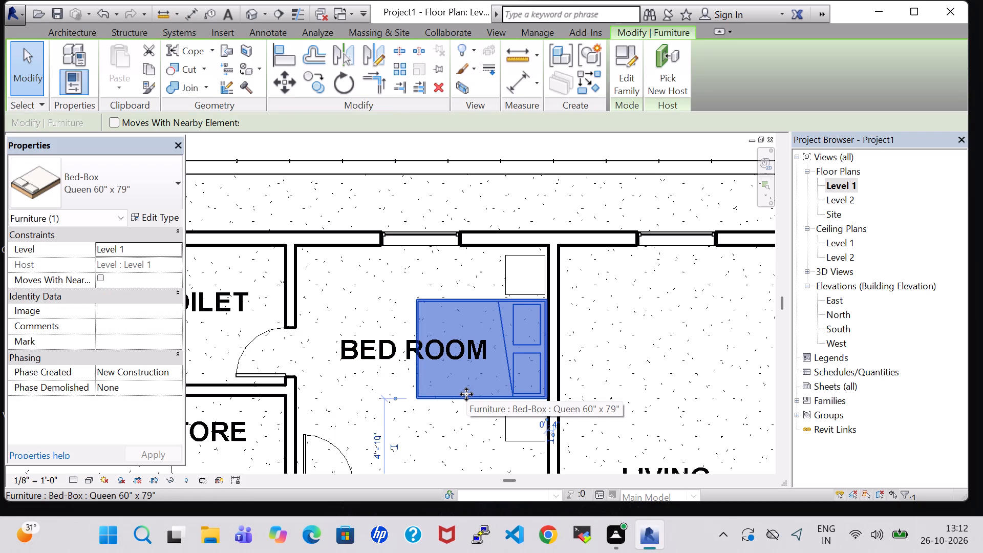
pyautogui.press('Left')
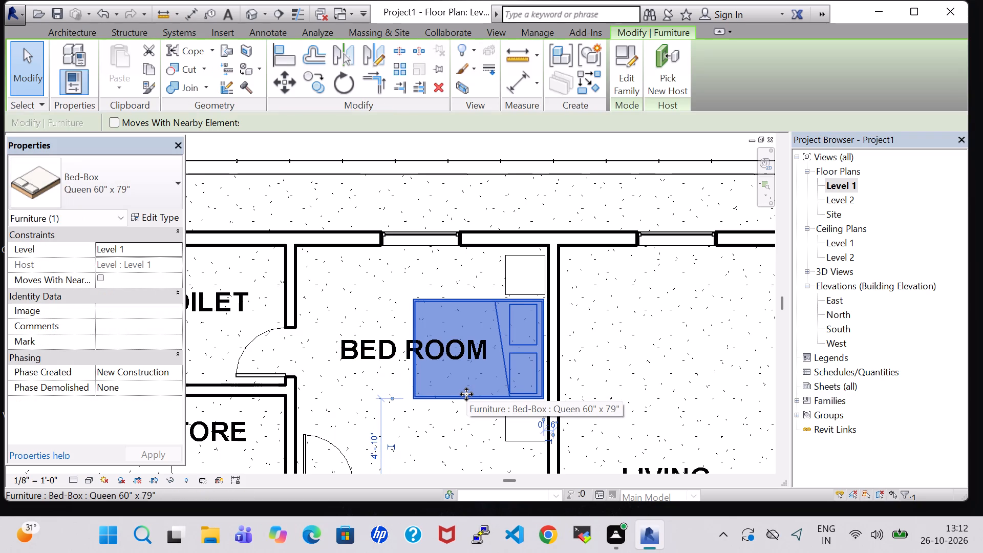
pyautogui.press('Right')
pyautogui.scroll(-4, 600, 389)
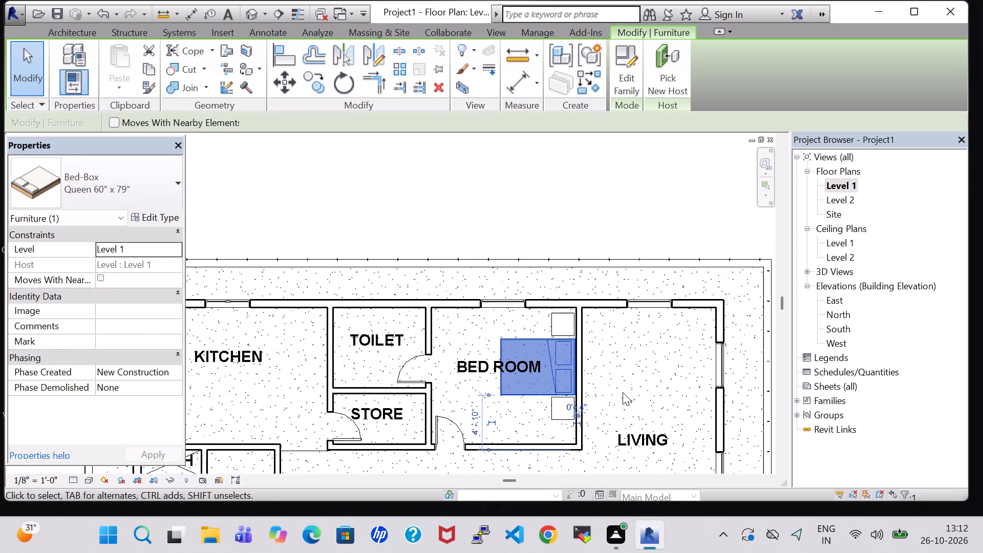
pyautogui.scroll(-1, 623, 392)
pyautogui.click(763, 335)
# Load the Table-Dining family from the Tables folder of the US Imperial Furniture library, without placing an instance.
pyautogui.moveTo(763, 335); pyautogui.dragTo(716, 302, button='middle')
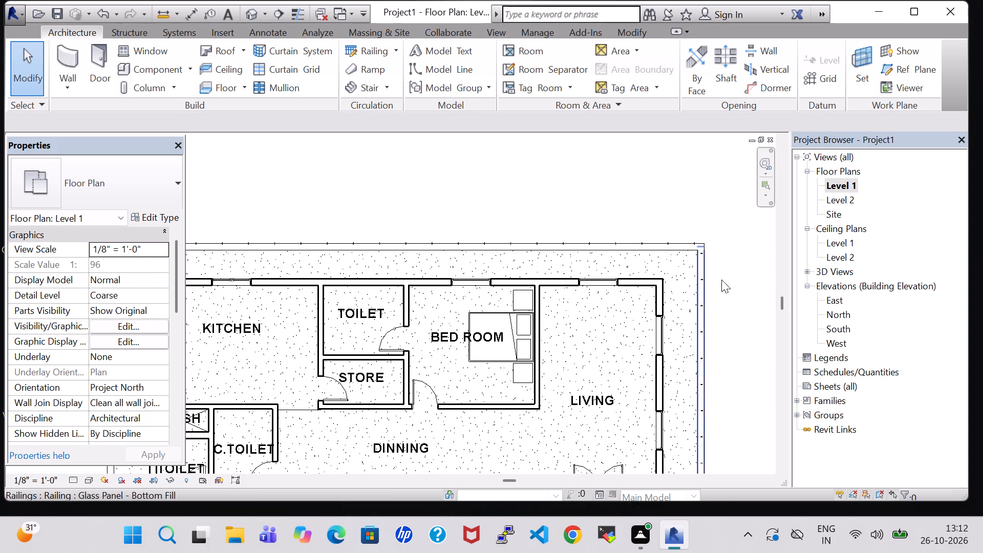
pyautogui.scroll(-1, 689, 341)
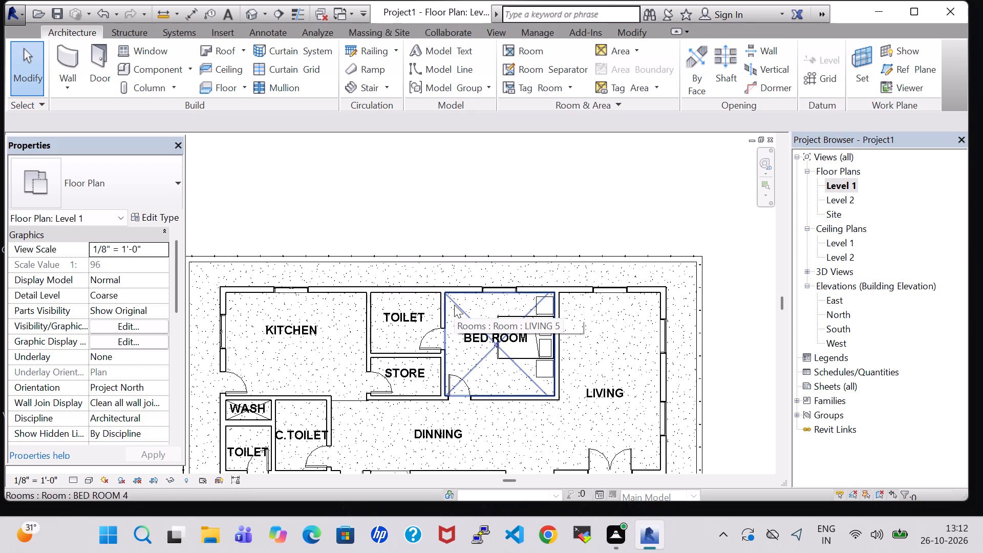
pyautogui.scroll(4, 462, 299)
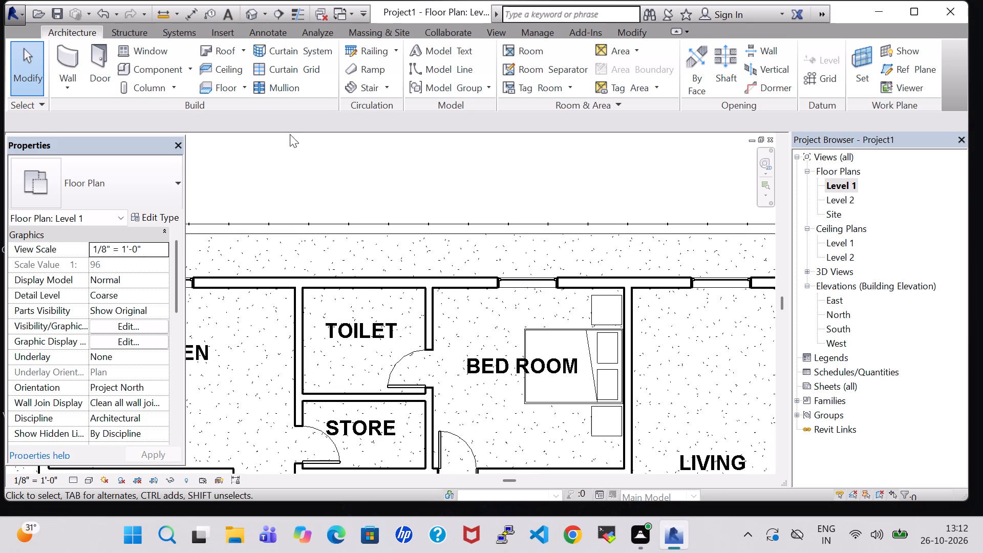
pyautogui.scroll(-5, 352, 173)
pyautogui.moveTo(352, 173); pyautogui.dragTo(418, 173, button='middle')
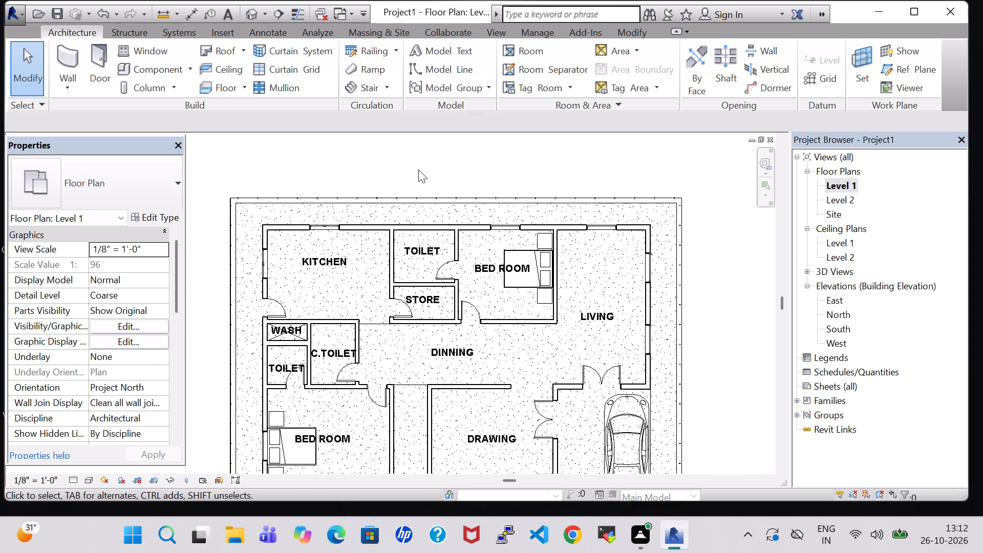
pyautogui.scroll(-1, 338, 185)
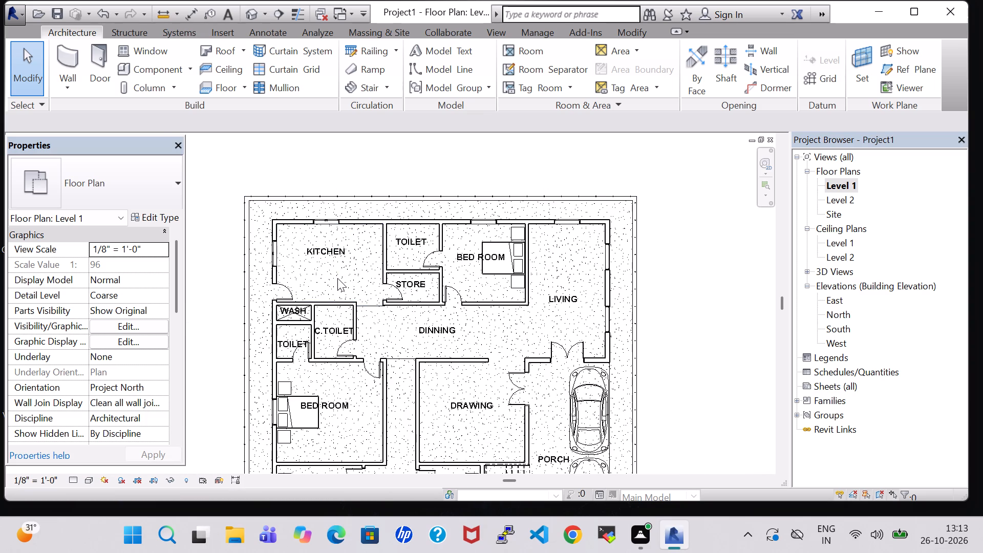
pyautogui.click(156, 73)
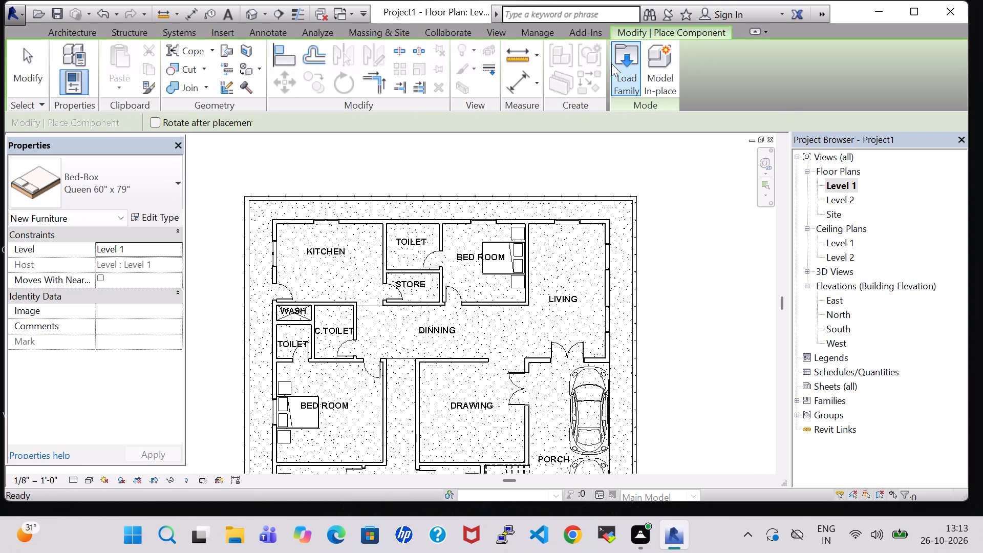
pyautogui.click(624, 67)
pyautogui.scroll(-2, 530, 208)
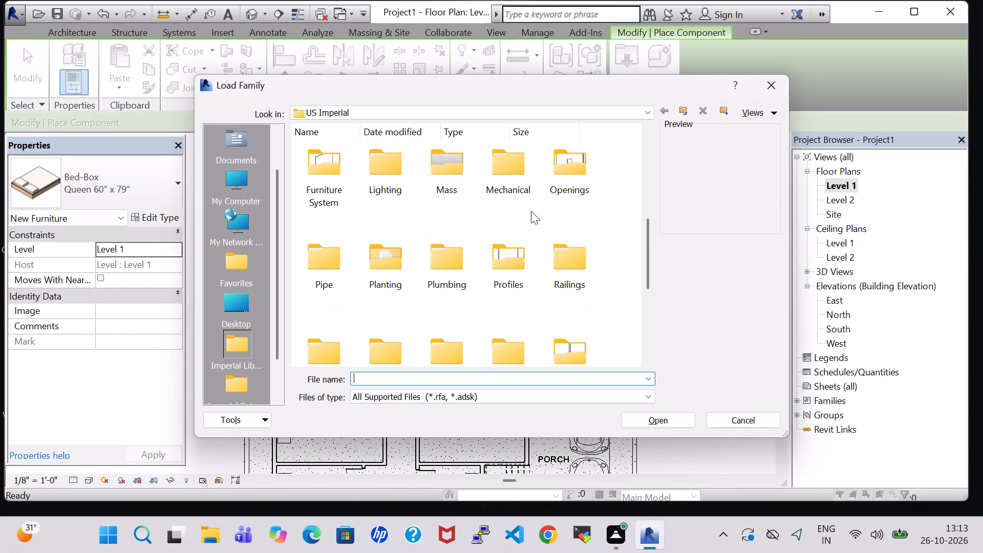
pyautogui.scroll(2, 574, 185)
pyautogui.scroll(-2, 575, 239)
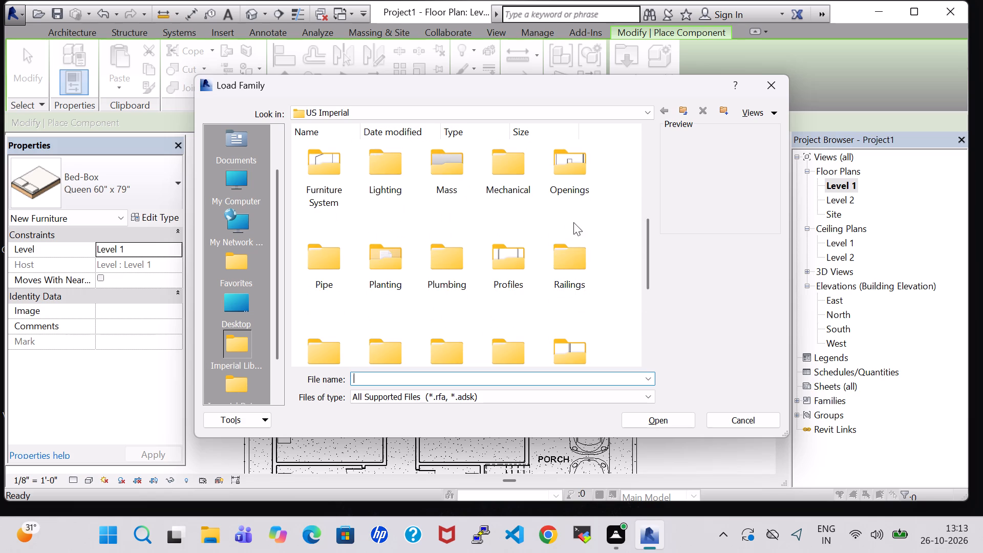
pyautogui.scroll(1, 582, 250)
pyautogui.doubleClick(577, 225)
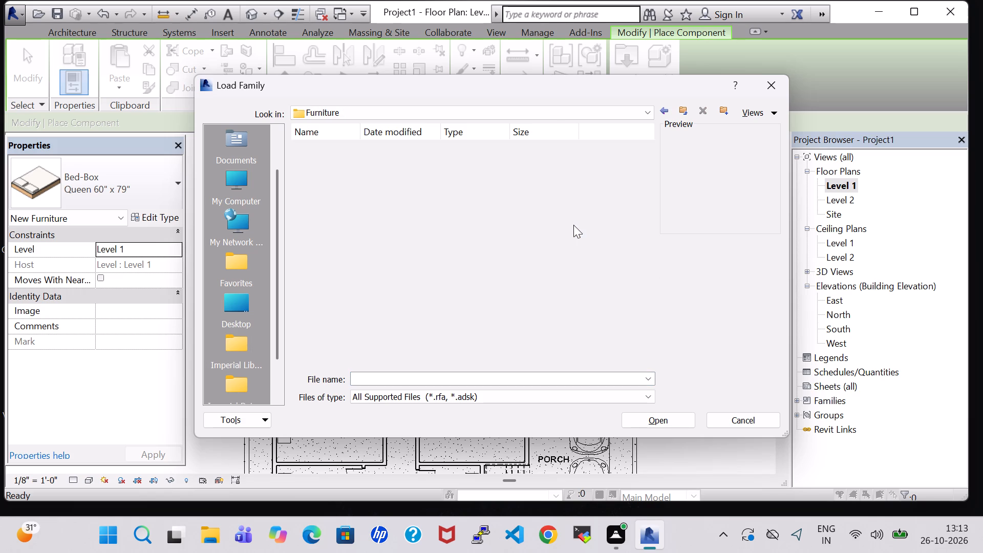
pyautogui.doubleClick(523, 166)
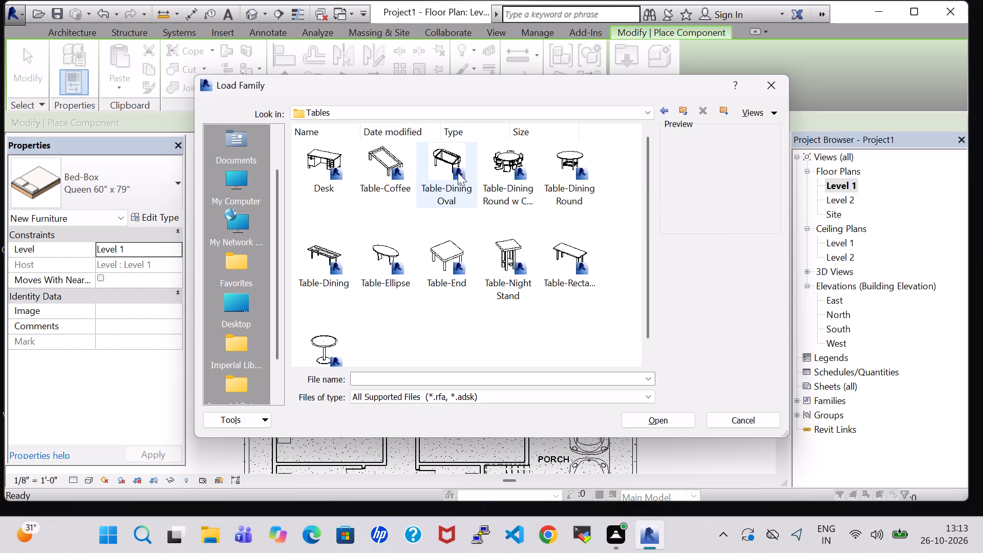
pyautogui.click(329, 261)
pyautogui.click(668, 424)
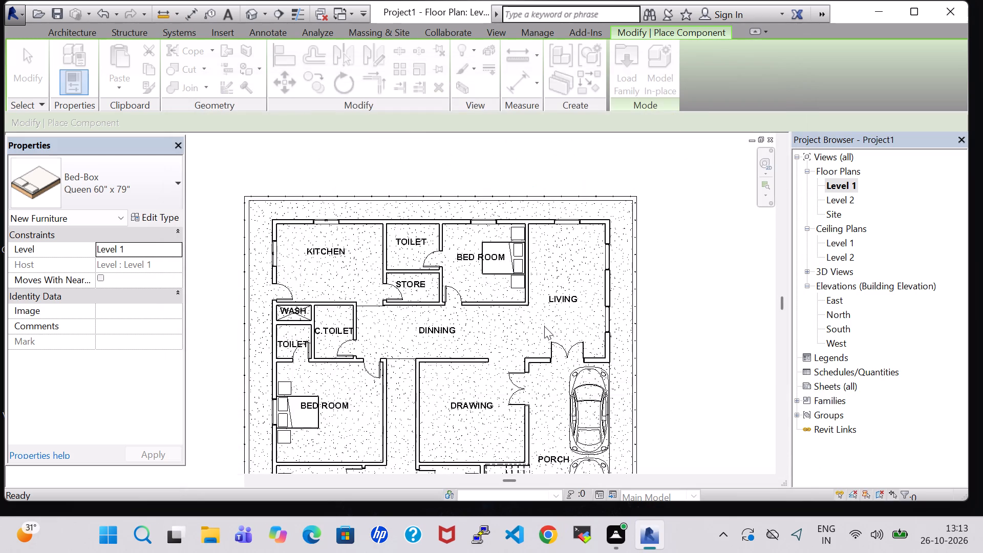
pyautogui.scroll(6, 438, 237)
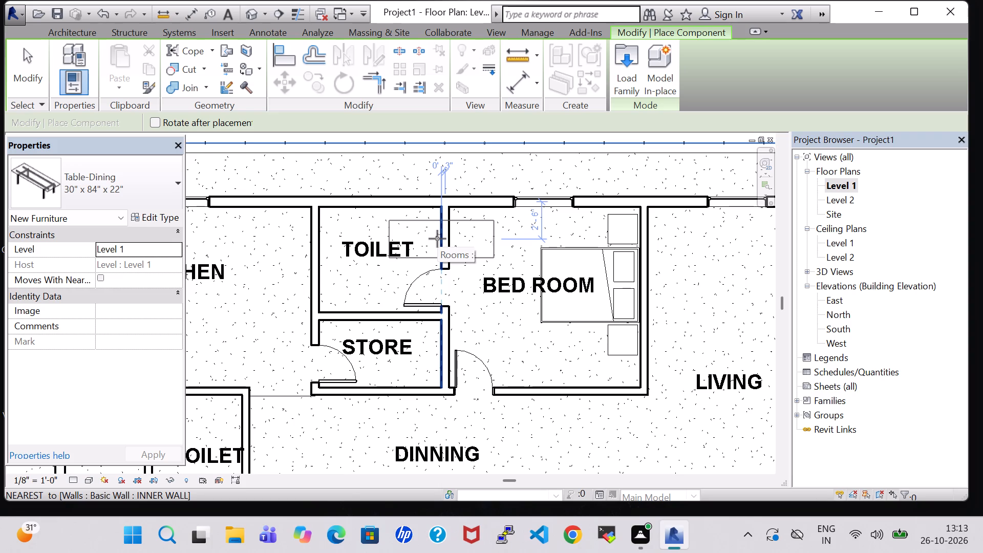
pyautogui.press('Escape')
pyautogui.press('Escape')
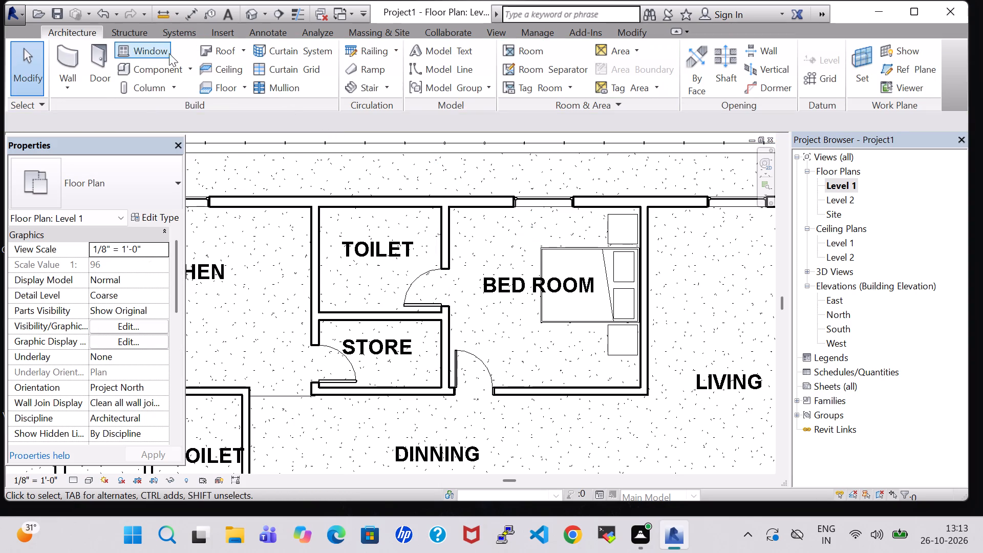
# Load the Chair-Corbu family from the Seating folder of the US Imperial Furniture library.
pyautogui.click(162, 67)
pyautogui.click(634, 81)
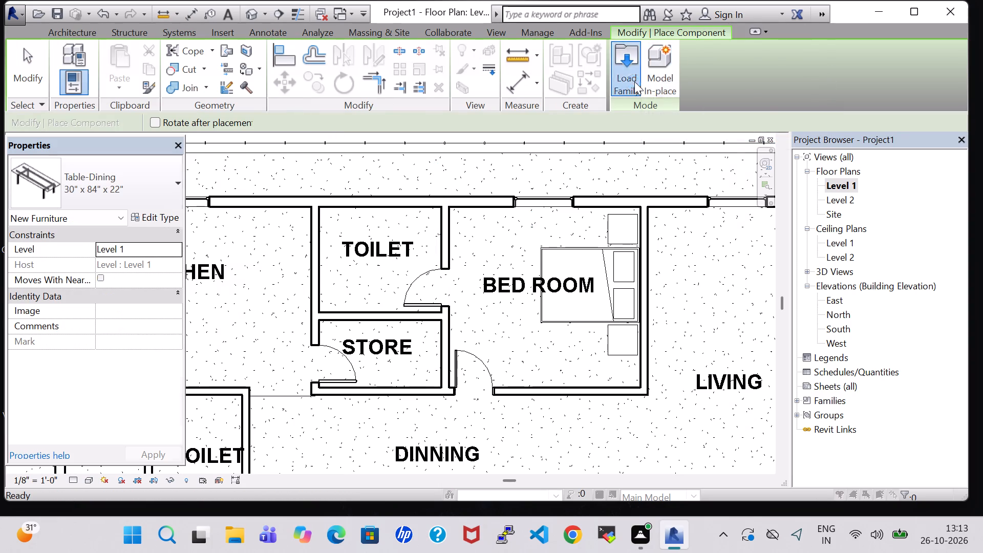
pyautogui.scroll(-1, 589, 202)
pyautogui.doubleClick(583, 202)
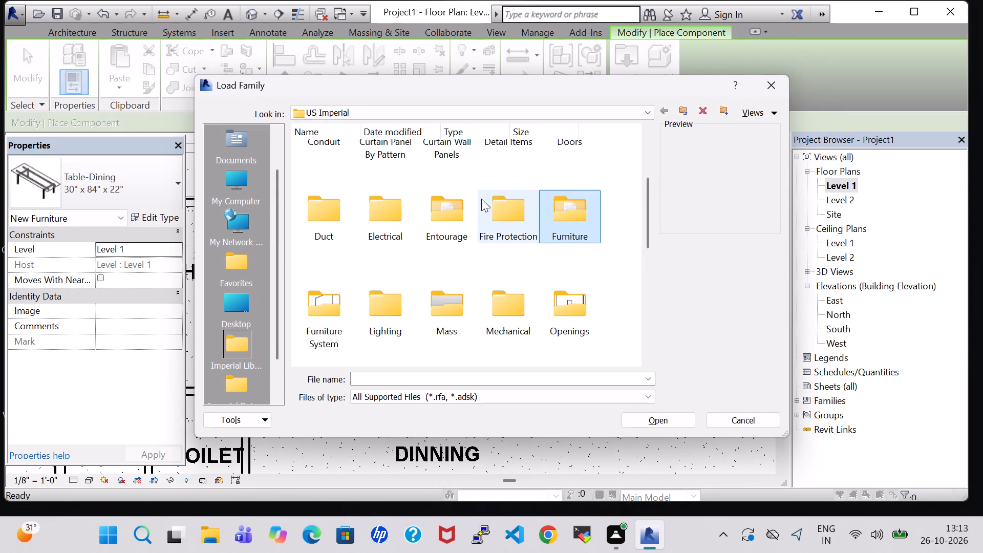
pyautogui.doubleClick(586, 226)
pyautogui.doubleClick(391, 177)
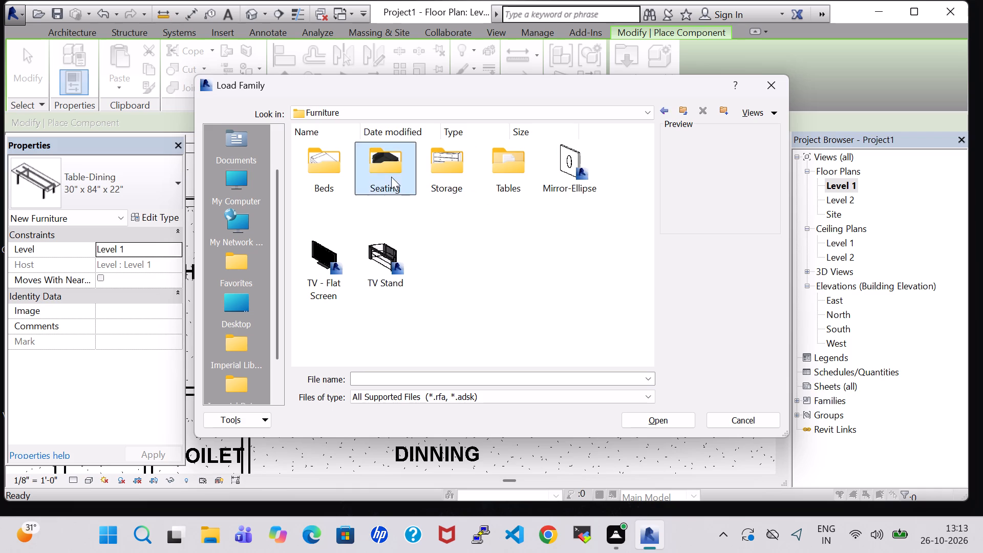
pyautogui.click(452, 177)
pyautogui.click(513, 162)
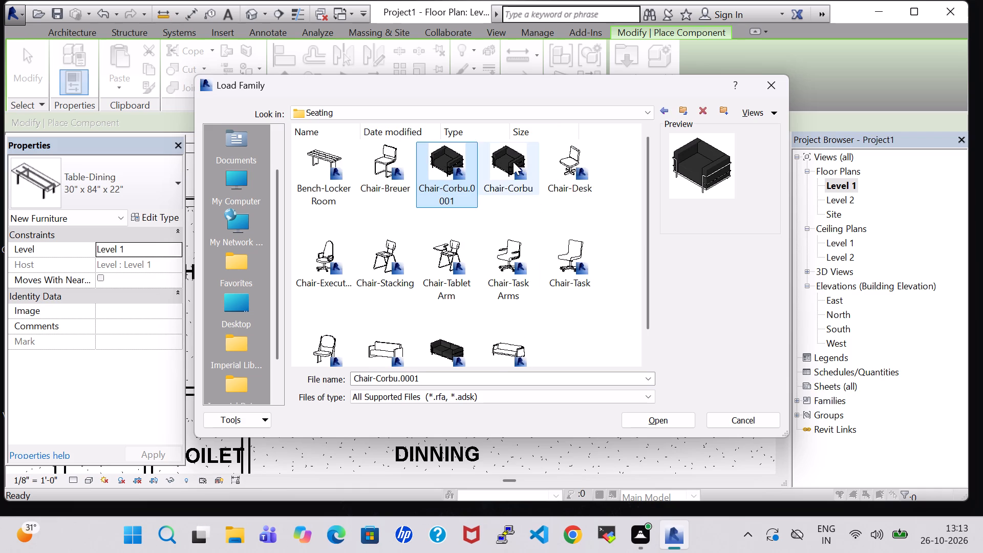
pyautogui.click(648, 422)
# Place a Chair-Corbu in the northwest corner of the bedroom beside the living room, its back toward the north wall.
pyautogui.scroll(5, 499, 266)
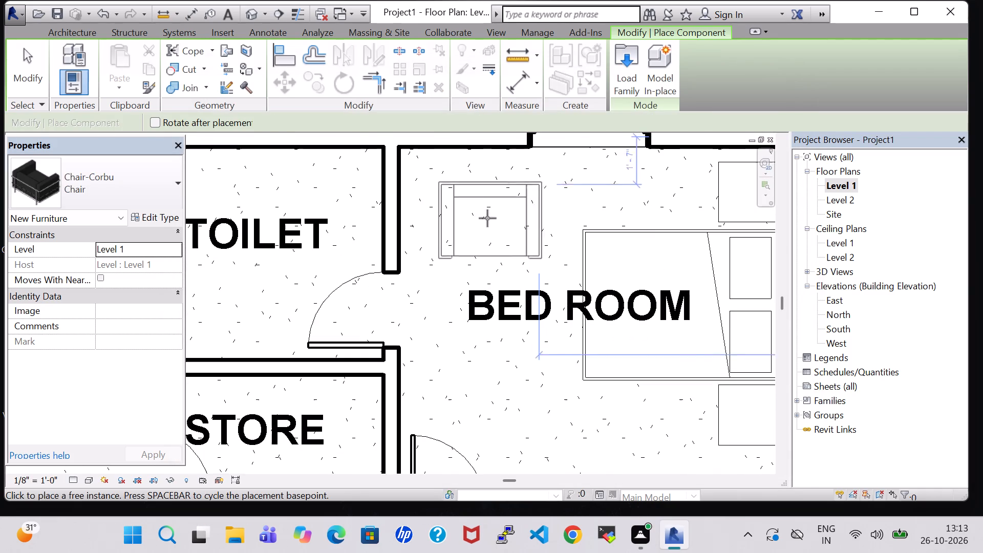
pyautogui.click(465, 191)
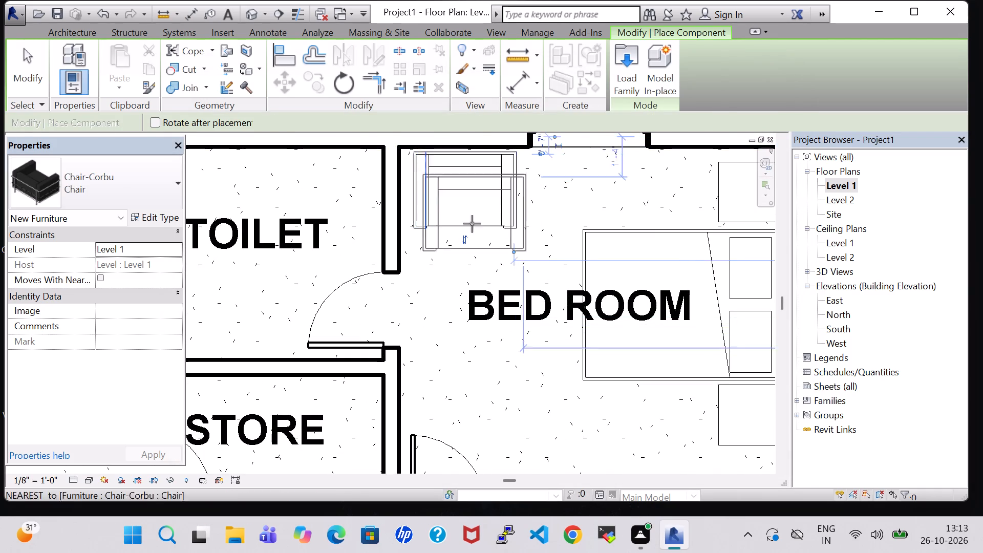
pyautogui.scroll(-4, 470, 242)
pyautogui.press('Escape')
# Place a Chair-Corbu rotated 180° at the south wall of the bedroom below the toilets, about 9'-0" from the west wall.
pyautogui.scroll(-1, 470, 246)
pyautogui.scroll(-2, 489, 309)
pyautogui.moveTo(489, 309); pyautogui.dragTo(678, 306, button='middle')
pyautogui.moveTo(424, 315); pyautogui.dragTo(426, 152, button='middle')
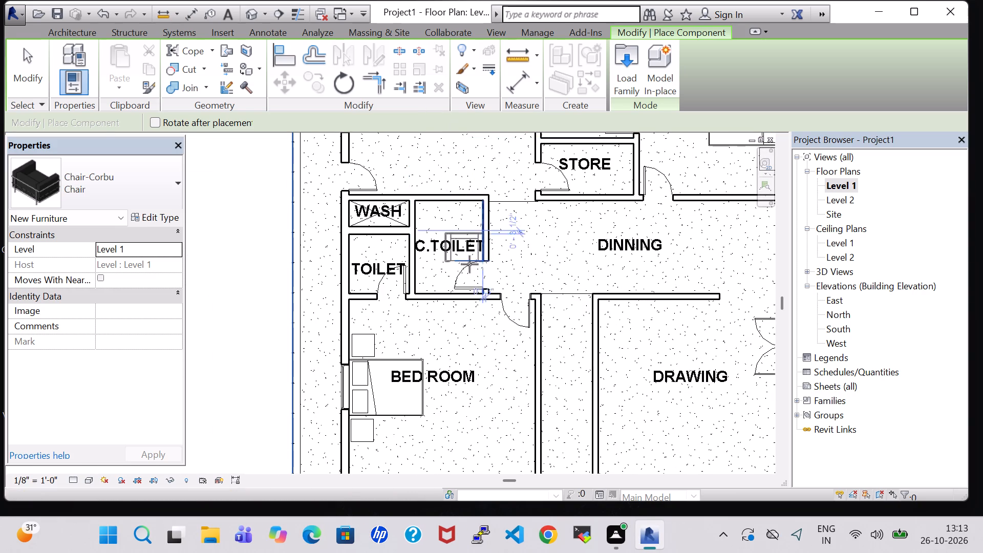
pyautogui.moveTo(459, 363); pyautogui.dragTo(459, 293, button='middle')
pyautogui.moveTo(459, 278); pyautogui.dragTo(459, 270, button='middle')
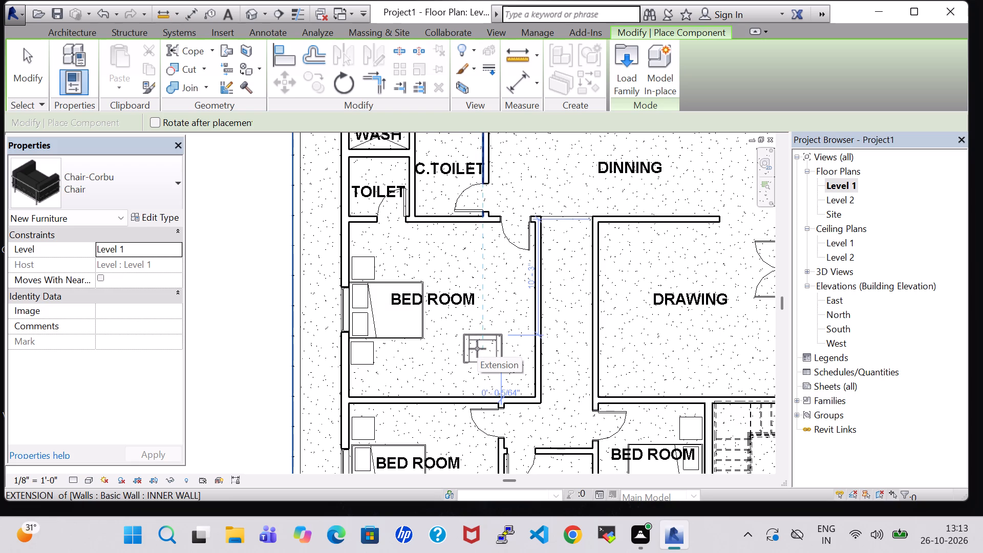
pyautogui.press('space')
pyautogui.press('space')
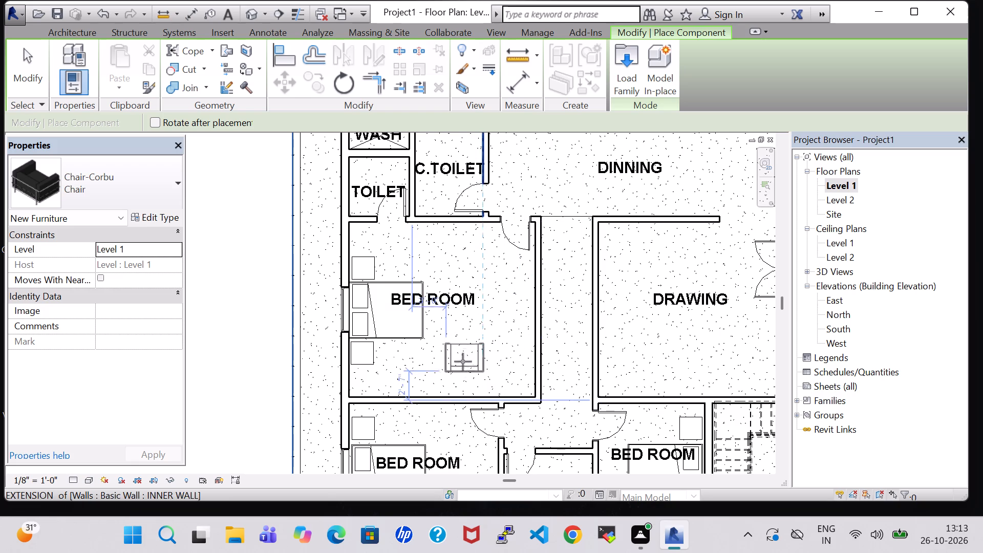
pyautogui.scroll(5, 461, 372)
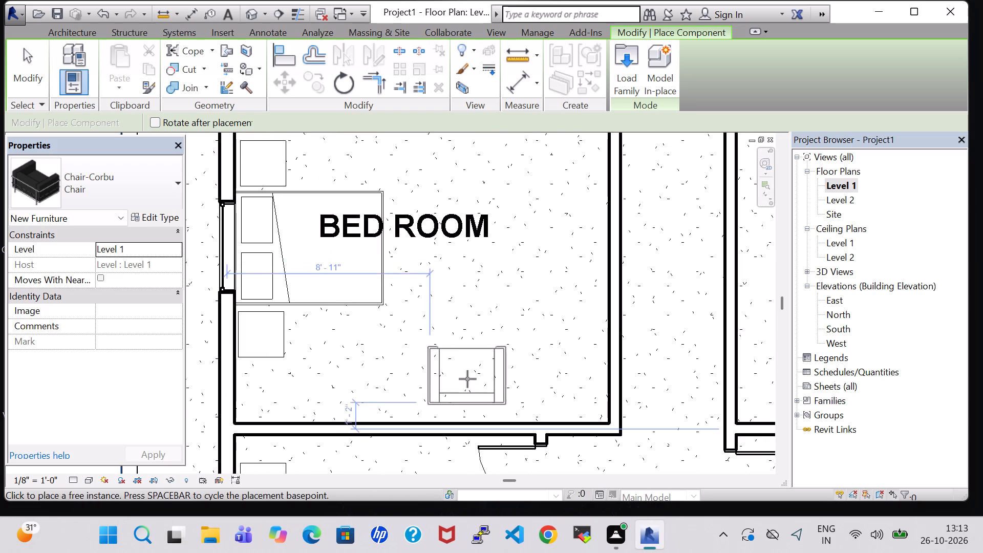
pyautogui.click(468, 390)
pyautogui.scroll(-2, 456, 355)
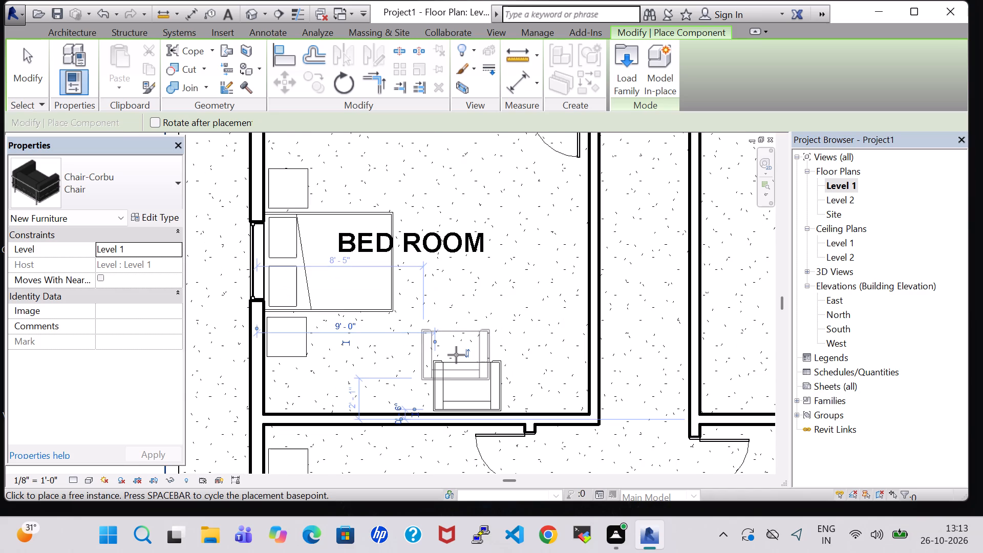
pyautogui.press('Escape')
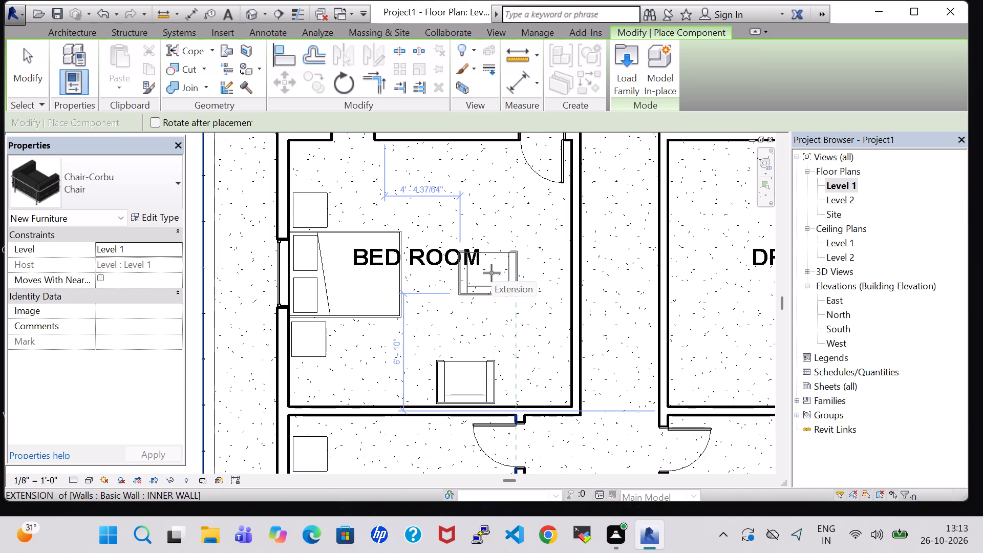
pyautogui.scroll(-1, 491, 277)
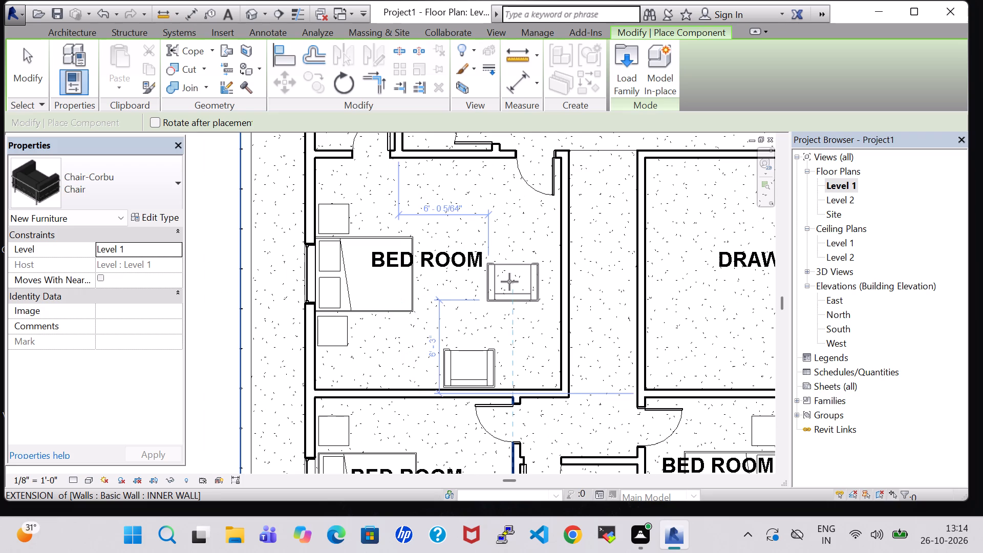
pyautogui.press('Escape')
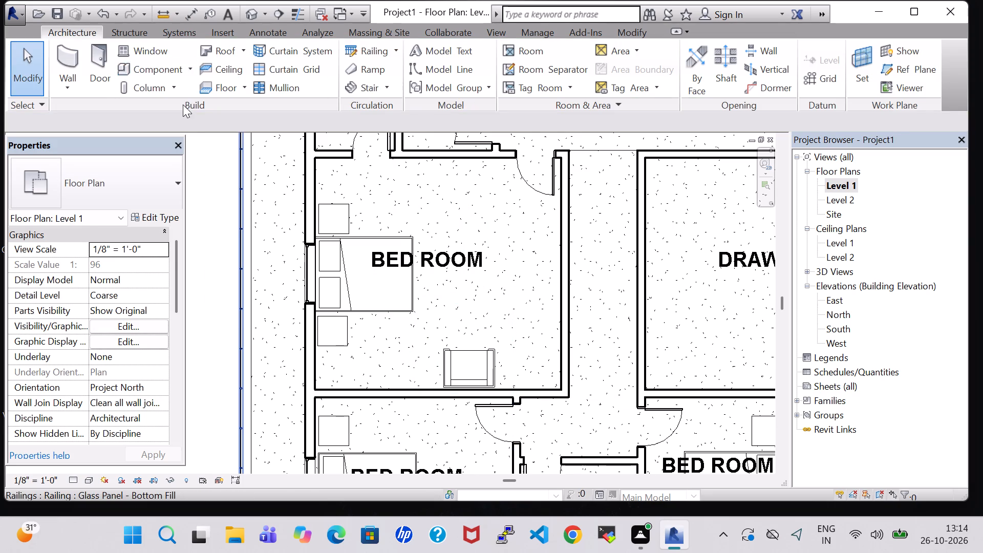
# Place a Chair-Corbu rotated 180° near the south wall of the southwest bedroom, about 9'-0" from the west wall.
pyautogui.click(161, 76)
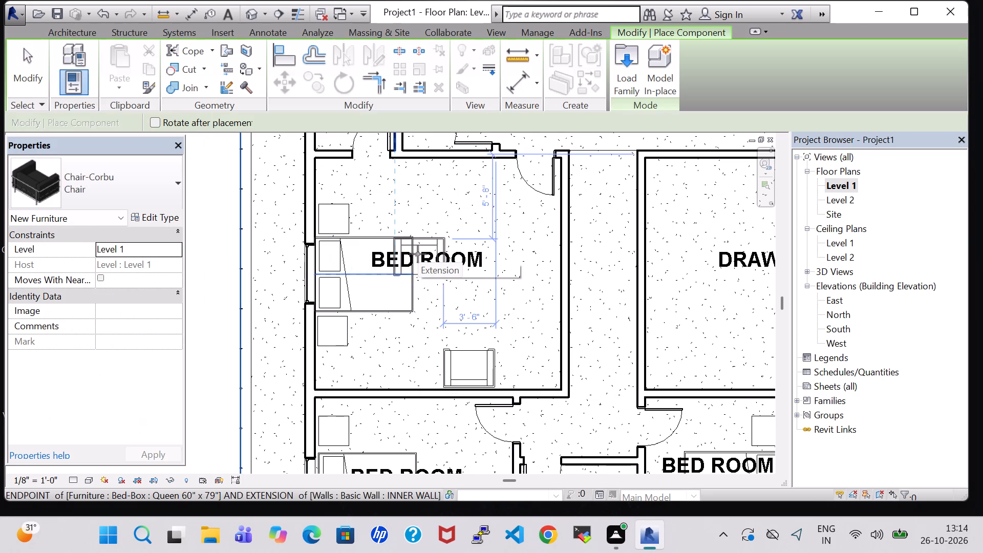
pyautogui.scroll(-2, 418, 254)
pyautogui.moveTo(473, 281); pyautogui.dragTo(468, 229, button='middle')
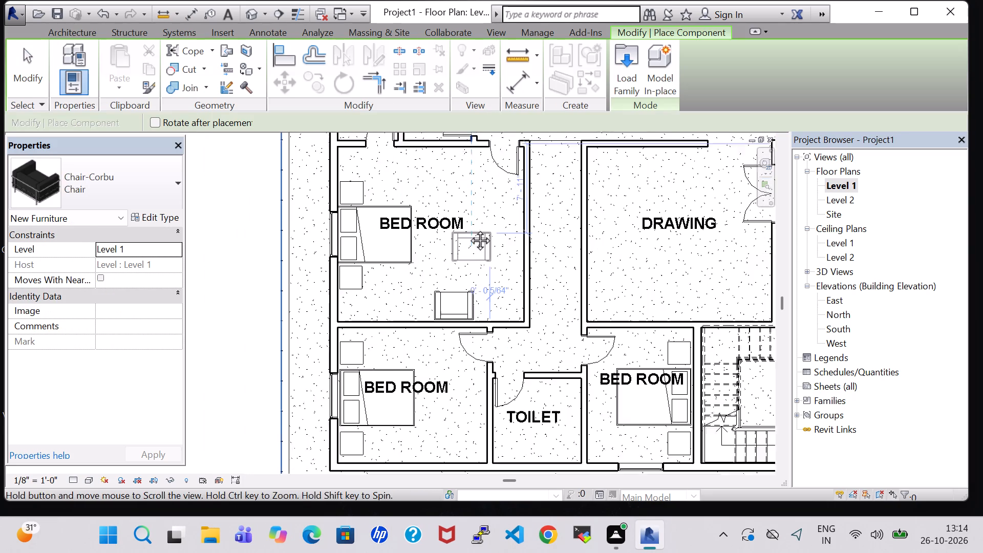
pyautogui.moveTo(468, 229); pyautogui.dragTo(467, 212, button='middle')
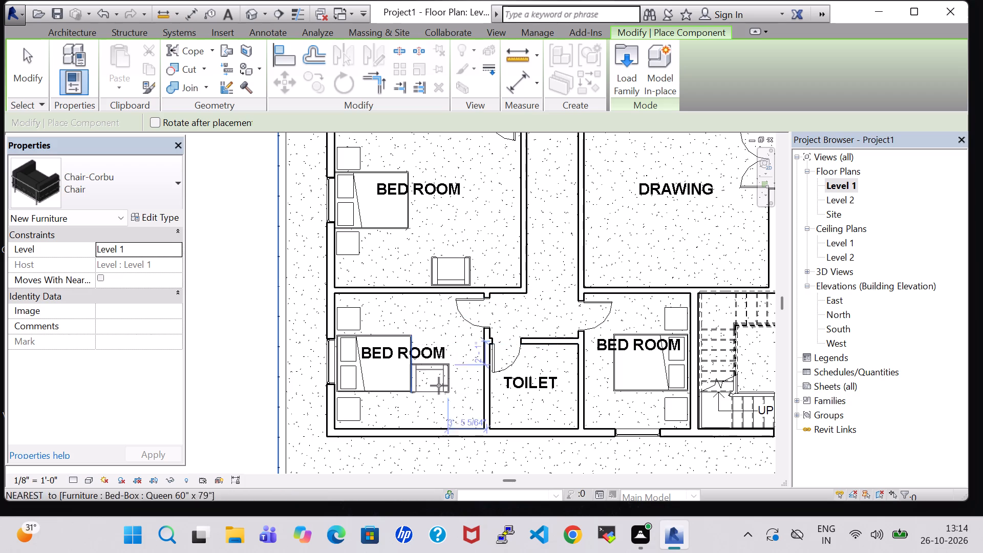
pyautogui.press('space')
pyautogui.press('space')
pyautogui.scroll(4, 439, 405)
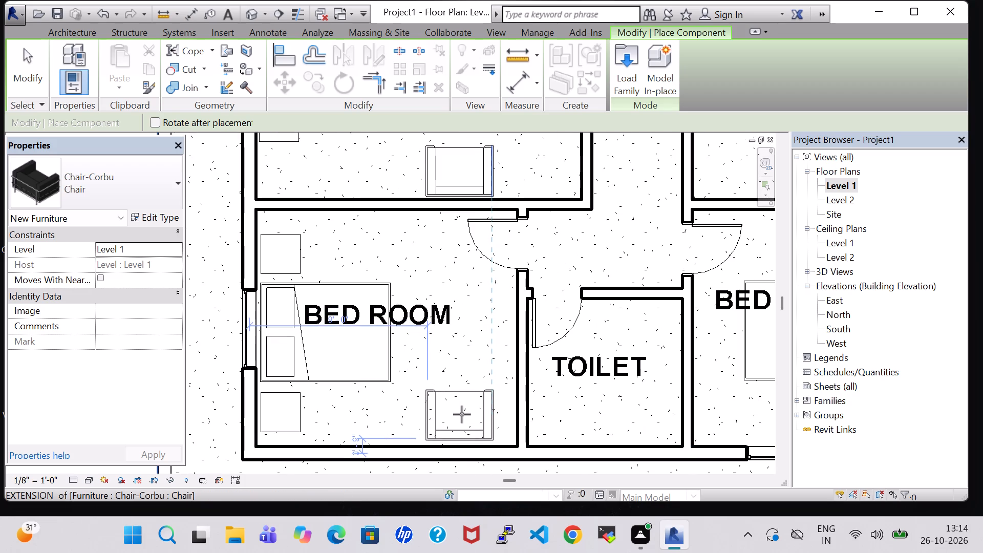
pyautogui.click(462, 414)
pyautogui.press('Escape')
pyautogui.press('Escape')
# Nudge the southwest bedroom's chair east and south, closer to the corner, to 9'-4" from the west wall.
pyautogui.click(480, 411)
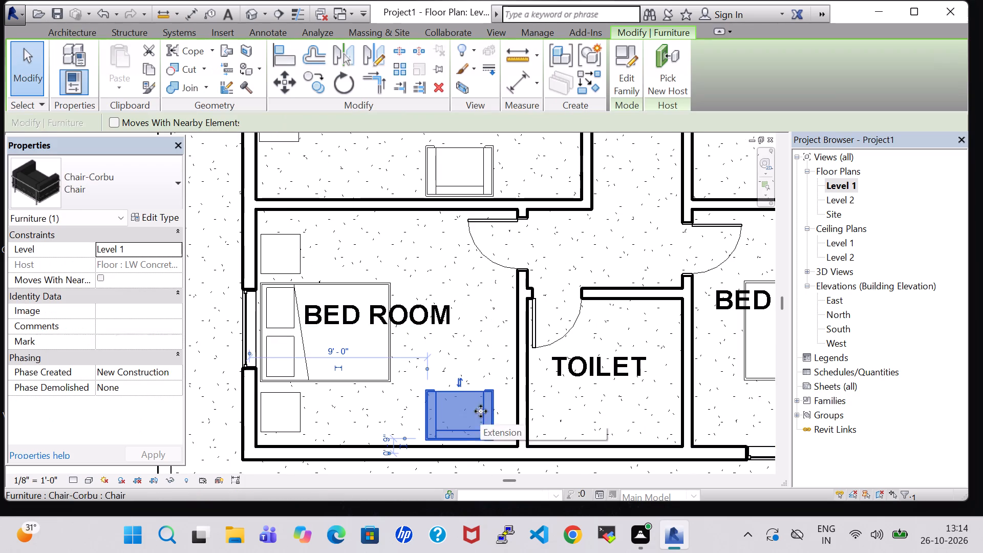
pyautogui.press('Right')
pyautogui.press('Down')
pyautogui.press('Right')
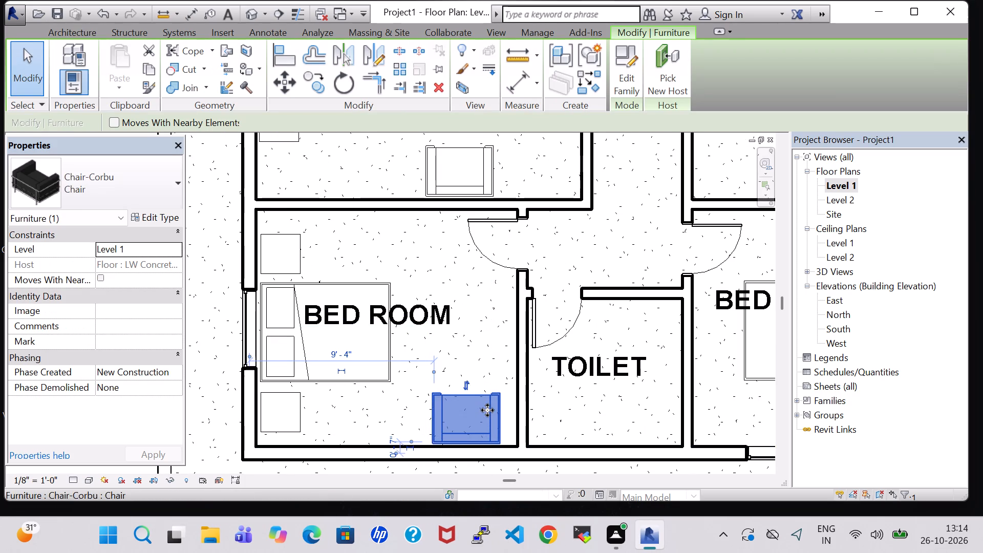
pyautogui.click(204, 272)
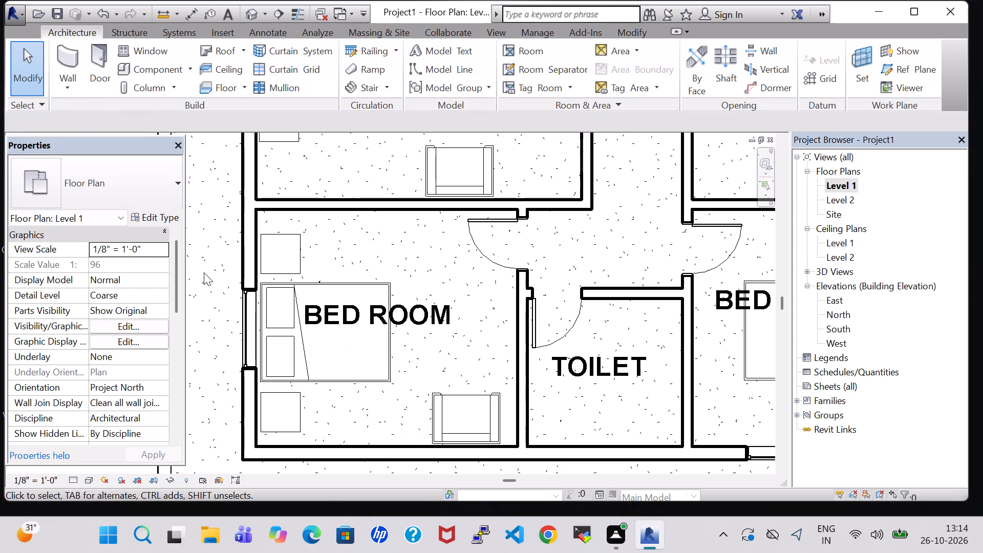
# Load the Dresser family from the Storage folder of the US Imperial Furniture library.
pyautogui.scroll(-2, 204, 272)
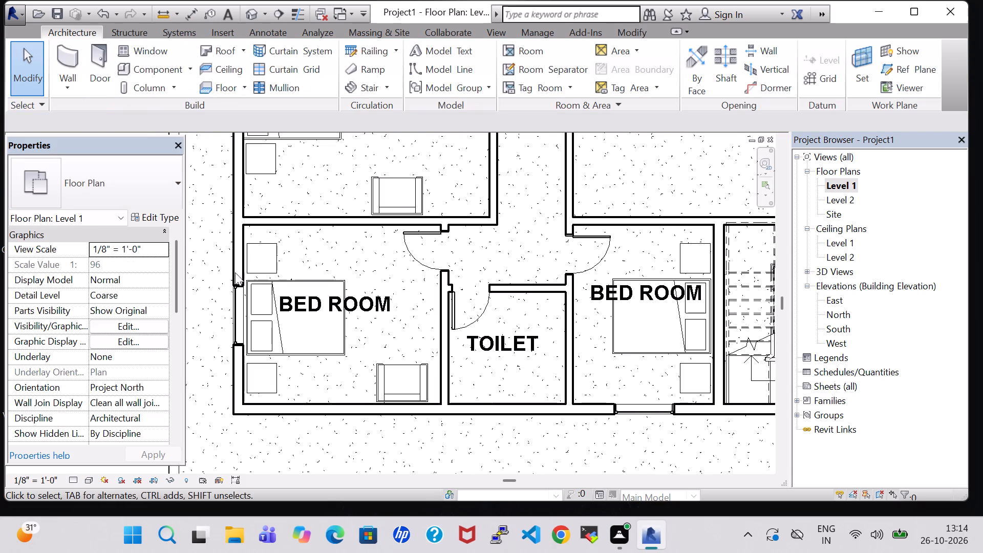
pyautogui.click(155, 71)
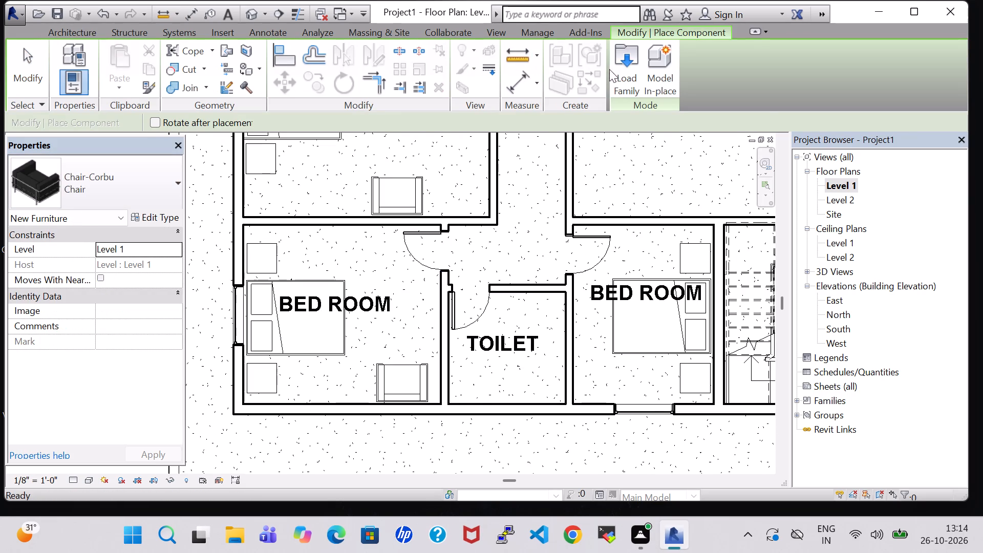
pyautogui.click(622, 75)
pyautogui.scroll(-1, 626, 169)
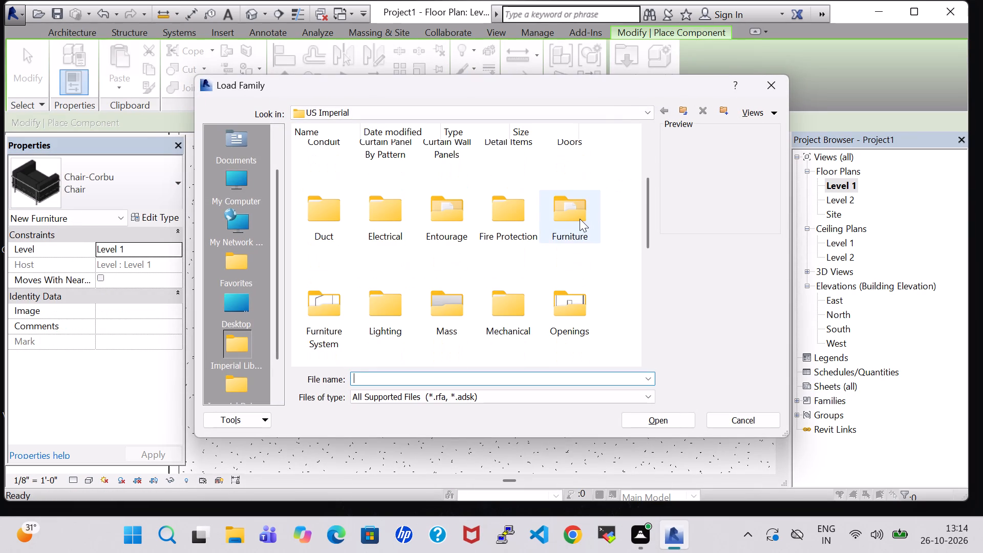
pyautogui.doubleClick(580, 219)
pyautogui.doubleClick(514, 179)
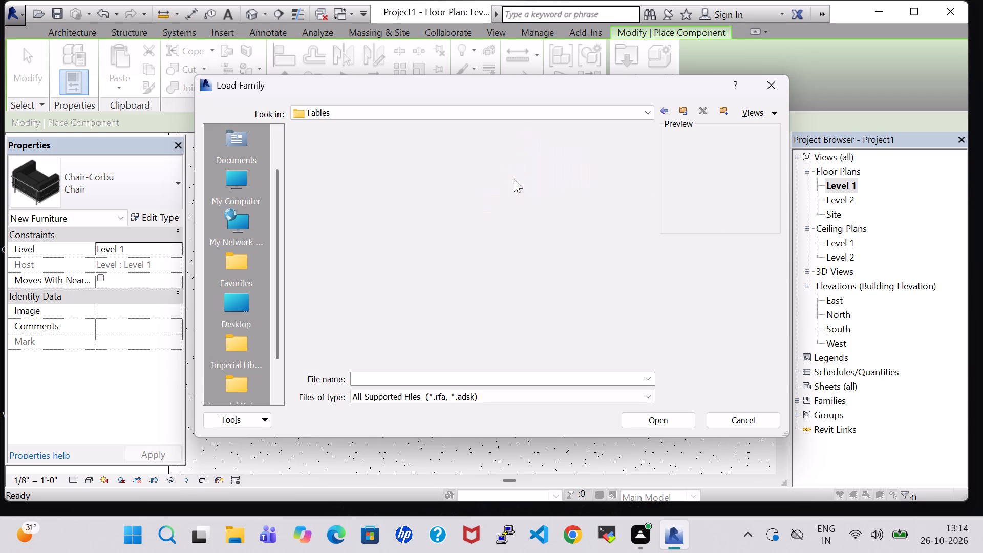
pyautogui.click(661, 110)
pyautogui.doubleClick(459, 169)
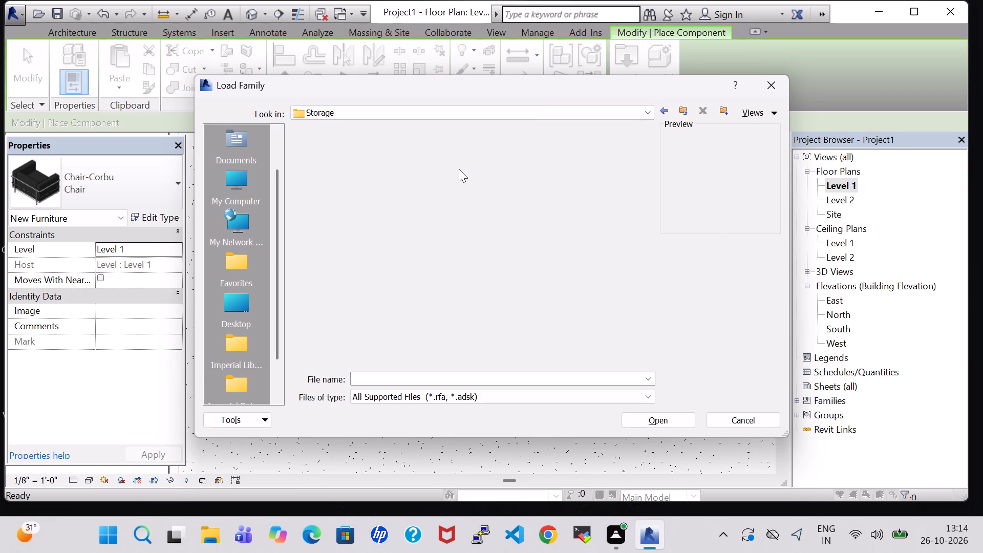
pyautogui.click(424, 263)
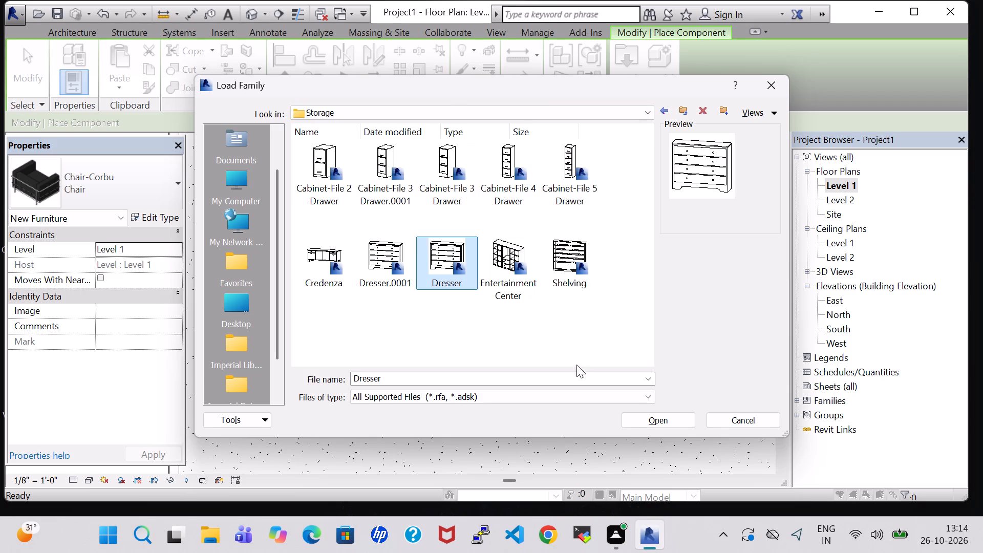
pyautogui.click(651, 416)
# Place a 48" x 72" x 24" Dresser against the south wall, west of the chair, in the southwest bedroom and the bedroom north of it.
pyautogui.scroll(4, 311, 375)
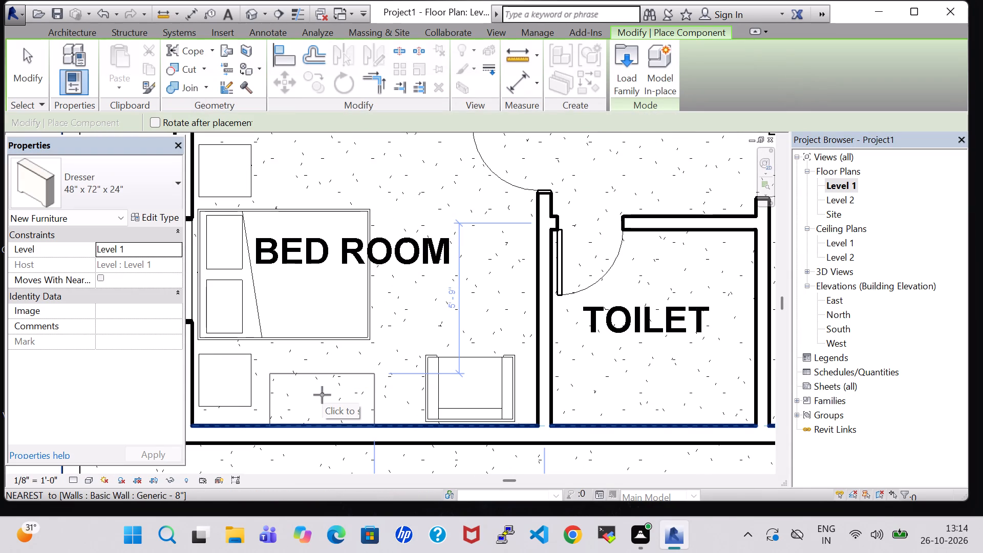
pyautogui.click(322, 395)
pyautogui.scroll(-3, 372, 315)
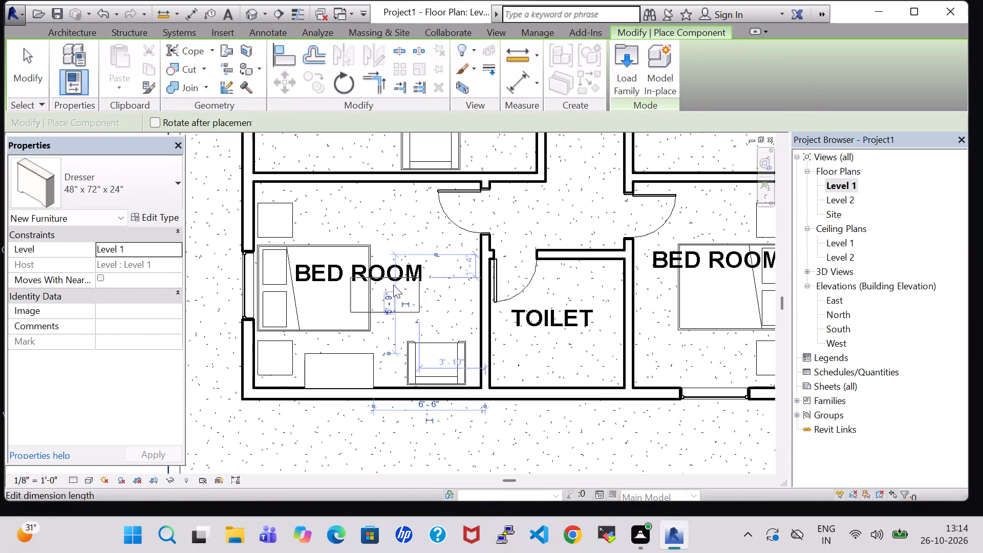
pyautogui.moveTo(391, 233); pyautogui.dragTo(390, 372, button='middle')
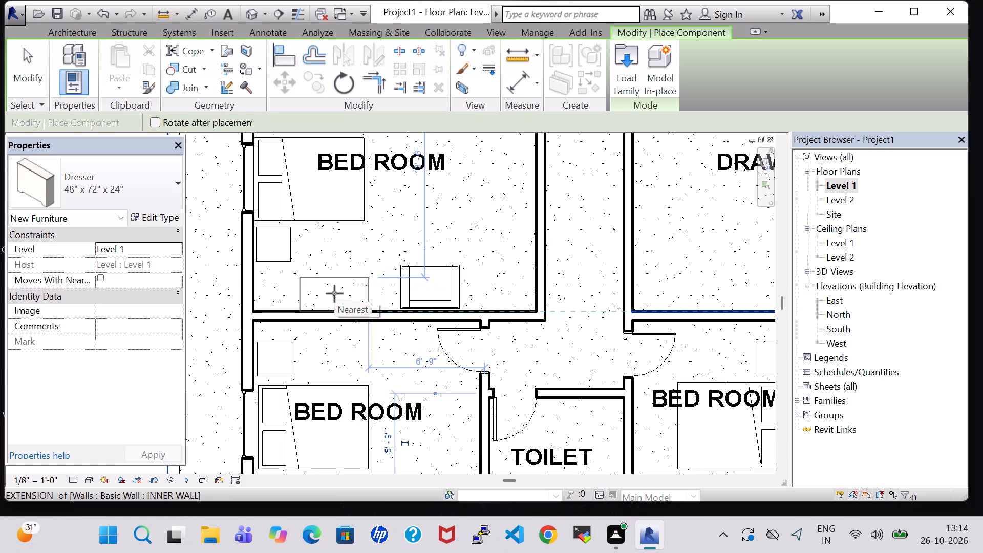
pyautogui.click(334, 293)
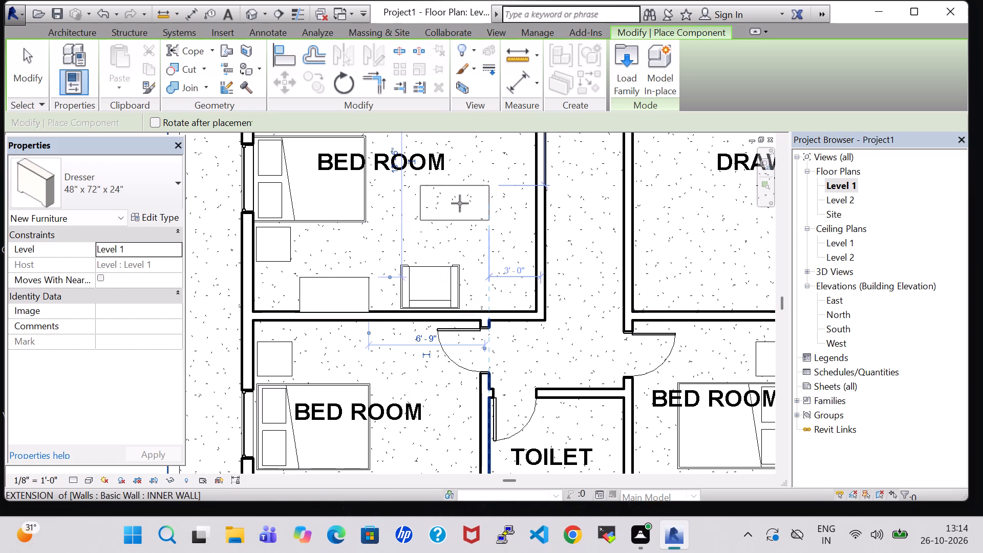
# Place a 48" x 72" x 24" Dresser against the south wall of the bedroom beside the living room, east of its door.
pyautogui.moveTo(460, 203); pyautogui.dragTo(458, 281, button='middle')
pyautogui.moveTo(450, 229); pyautogui.dragTo(453, 334, button='middle')
pyautogui.scroll(-2, 423, 312)
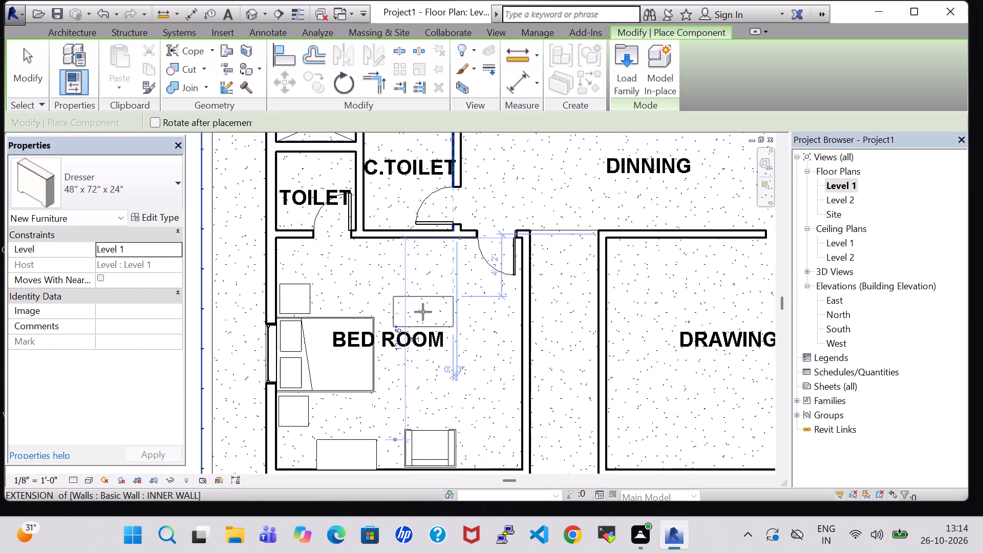
pyautogui.scroll(-5, 423, 312)
pyautogui.moveTo(426, 247); pyautogui.dragTo(419, 318, button='middle')
pyautogui.scroll(4, 562, 263)
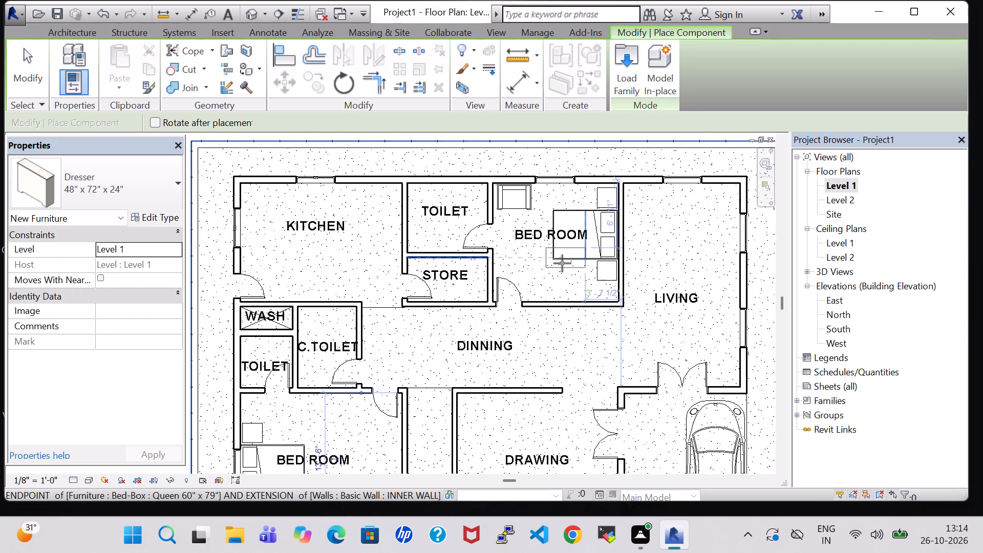
pyautogui.scroll(1, 562, 263)
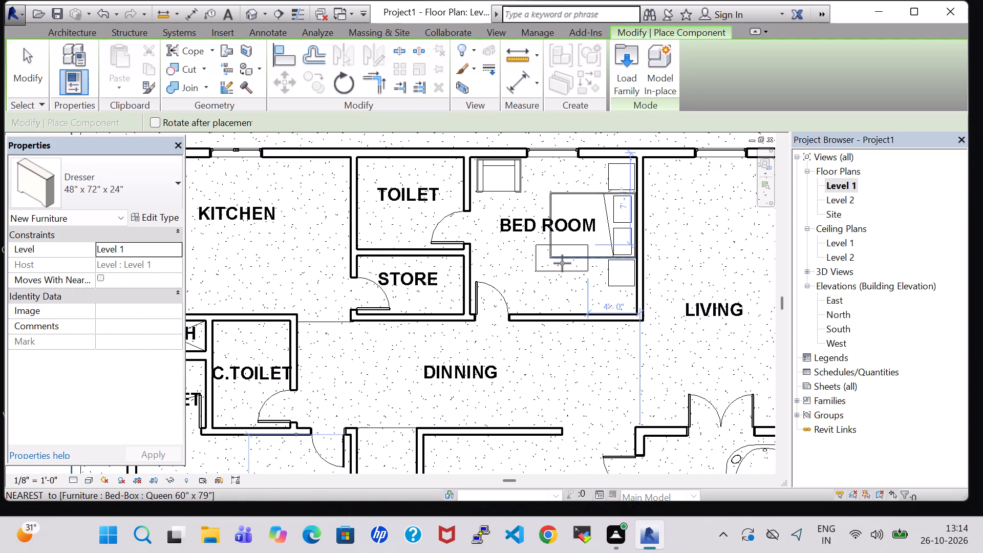
pyautogui.scroll(4, 562, 263)
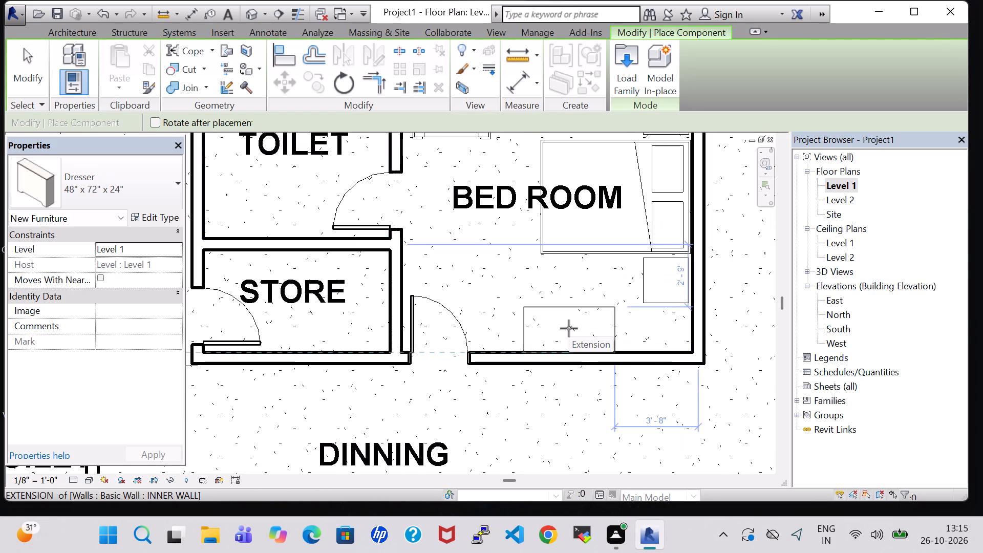
pyautogui.click(572, 329)
pyautogui.press('Escape')
pyautogui.press('Escape')
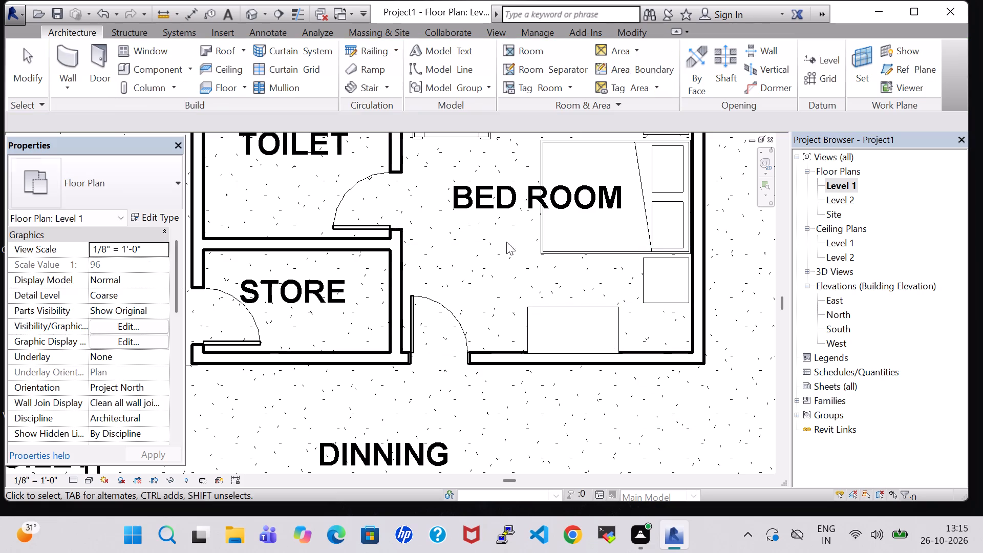
pyautogui.press('Escape')
# In the 3D view, rotate the dressers in the two west bedrooms by 180° so their drawers face into the rooms.
pyautogui.click(251, 14)
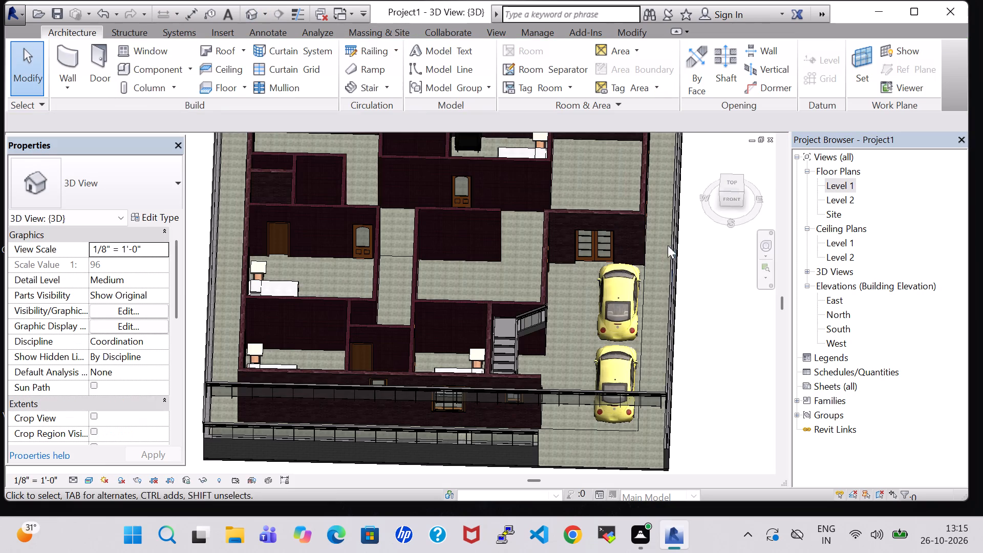
pyautogui.keyDown('shift'); pyautogui.moveTo(710, 264); pyautogui.dragTo(708, 300, button='middle'); pyautogui.keyUp('shift')
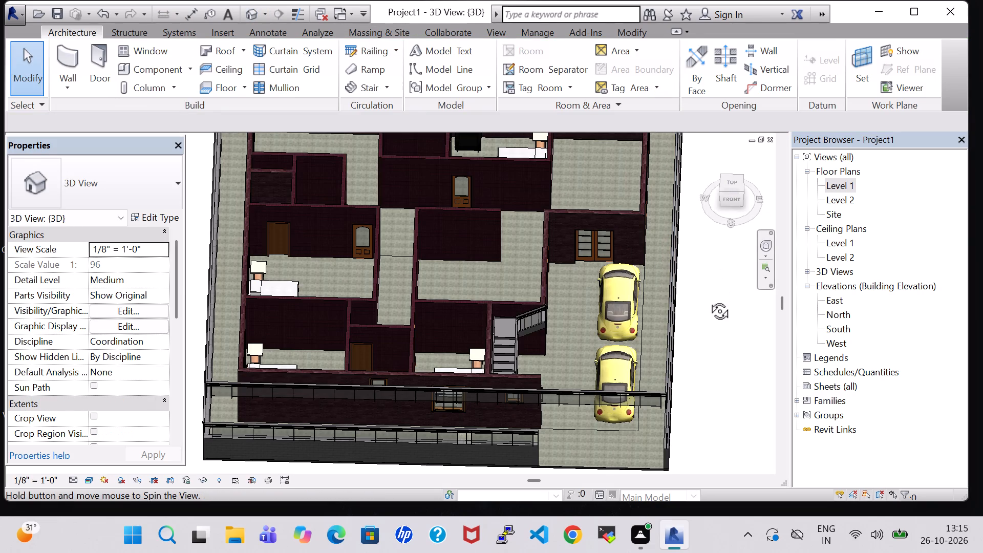
pyautogui.keyDown('shift'); pyautogui.moveTo(708, 300); pyautogui.dragTo(706, 336, button='middle'); pyautogui.keyUp('shift')
pyautogui.keyDown('shift'); pyautogui.moveTo(705, 283); pyautogui.dragTo(696, 396, button='middle'); pyautogui.keyUp('shift')
pyautogui.keyDown('shift'); pyautogui.middleClick(696, 396); pyautogui.keyUp('shift')
pyautogui.moveTo(711, 306); pyautogui.dragTo(703, 353, button='middle')
pyautogui.click(281, 372)
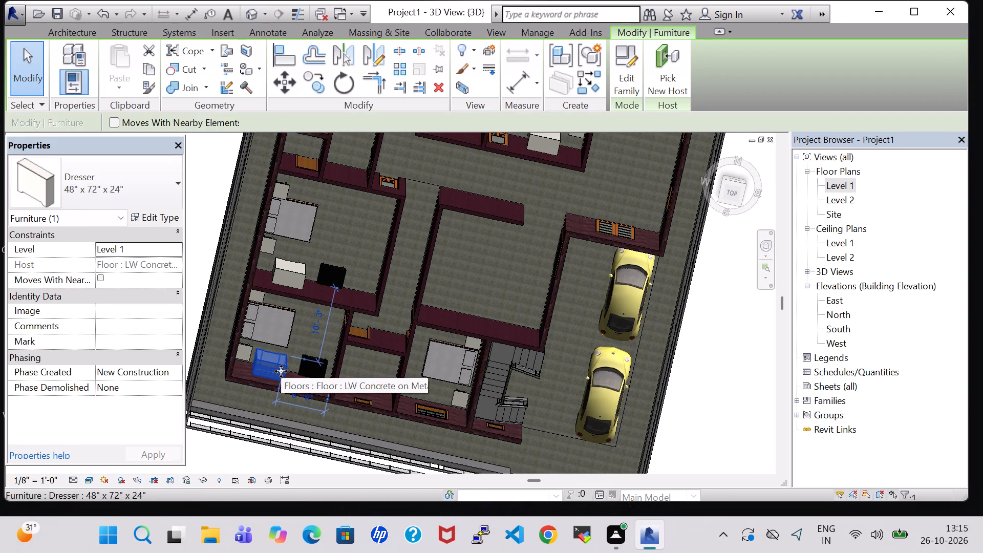
pyautogui.press('space')
pyautogui.press('space')
pyautogui.click(287, 279)
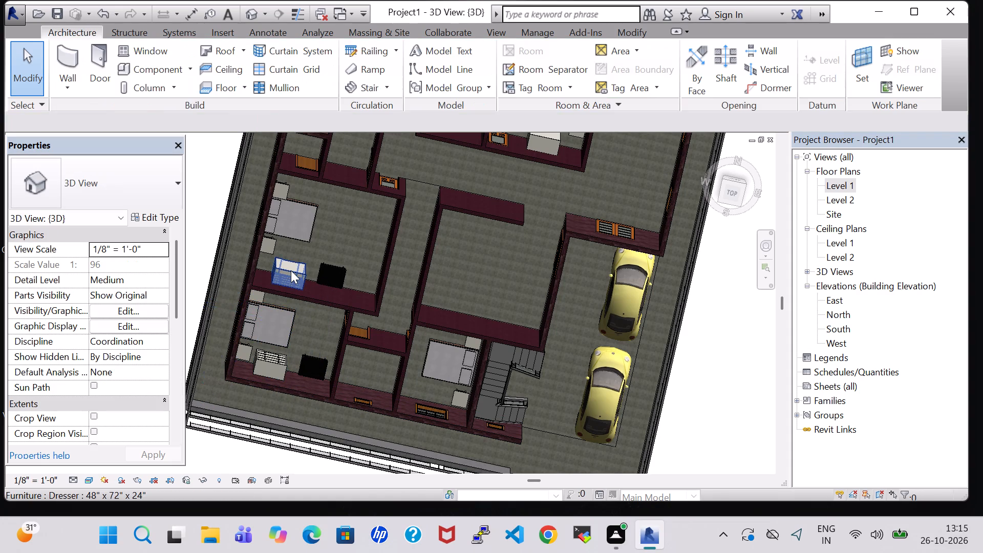
pyautogui.click(291, 270)
pyautogui.press('space')
pyautogui.press('space')
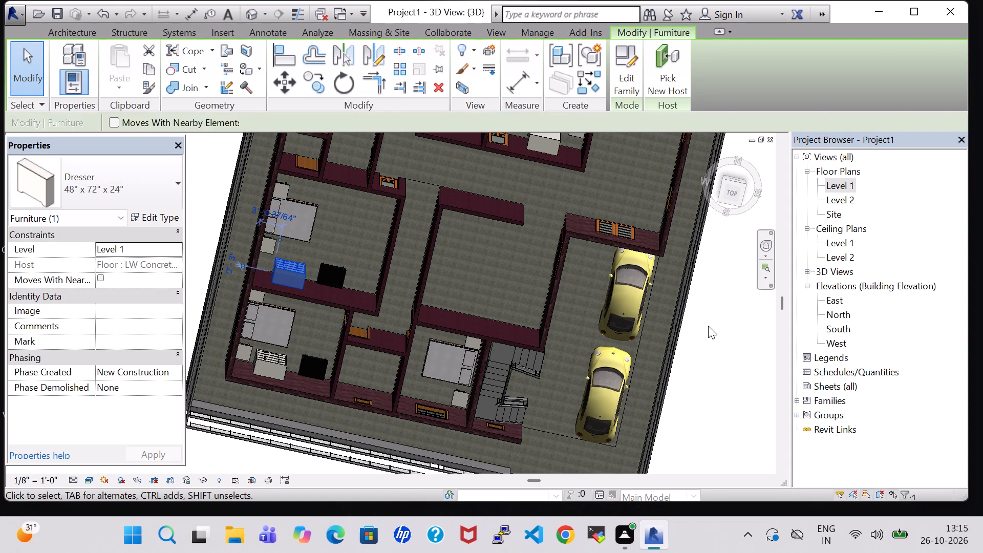
pyautogui.click(708, 326)
# Rotate the dresser in the bedroom beside the living room by 180° so its drawers face into the room.
pyautogui.keyDown('shift'); pyautogui.moveTo(724, 310); pyautogui.dragTo(696, 384, button='middle'); pyautogui.keyUp('shift')
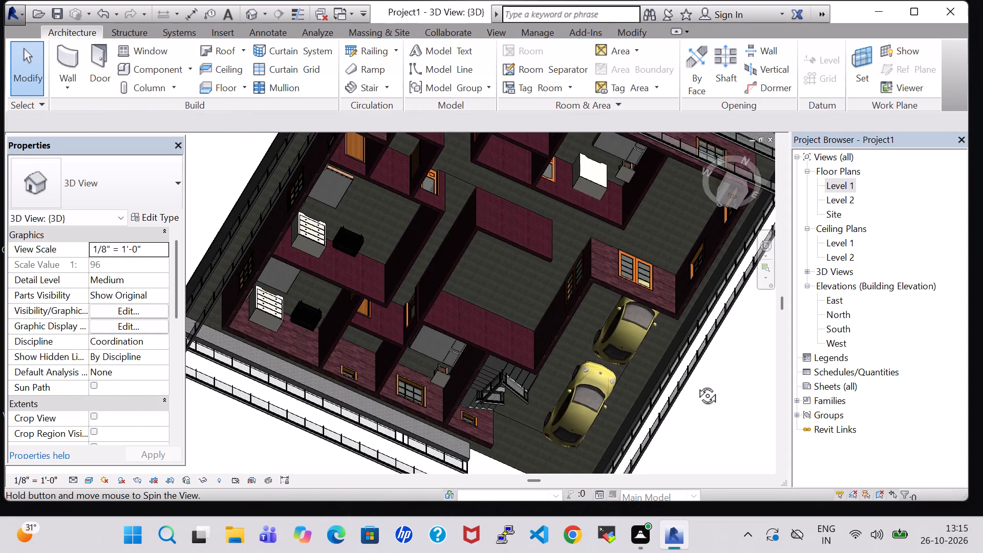
pyautogui.keyDown('shift'); pyautogui.moveTo(696, 384); pyautogui.dragTo(700, 329, button='middle'); pyautogui.keyUp('shift')
pyautogui.keyDown('shift'); pyautogui.middleClick(701, 326); pyautogui.keyUp('shift')
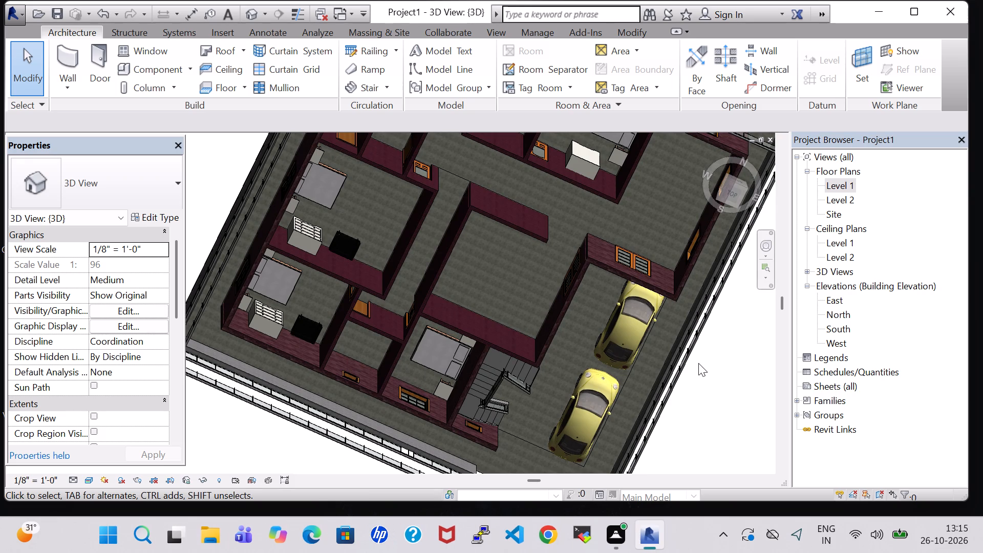
pyautogui.moveTo(705, 360); pyautogui.dragTo(658, 433, button='middle')
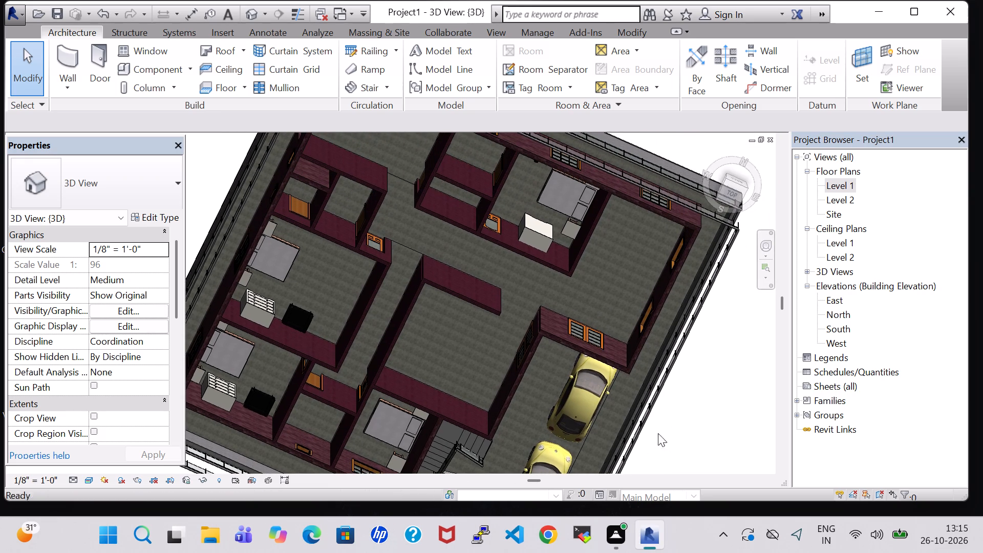
pyautogui.click(535, 236)
pyautogui.press('space')
pyautogui.press('space')
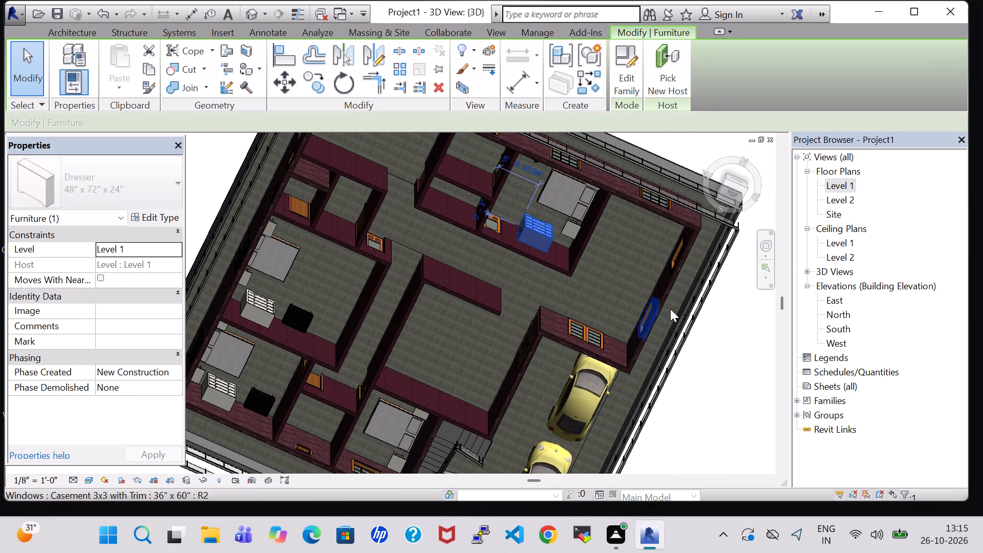
pyautogui.click(723, 344)
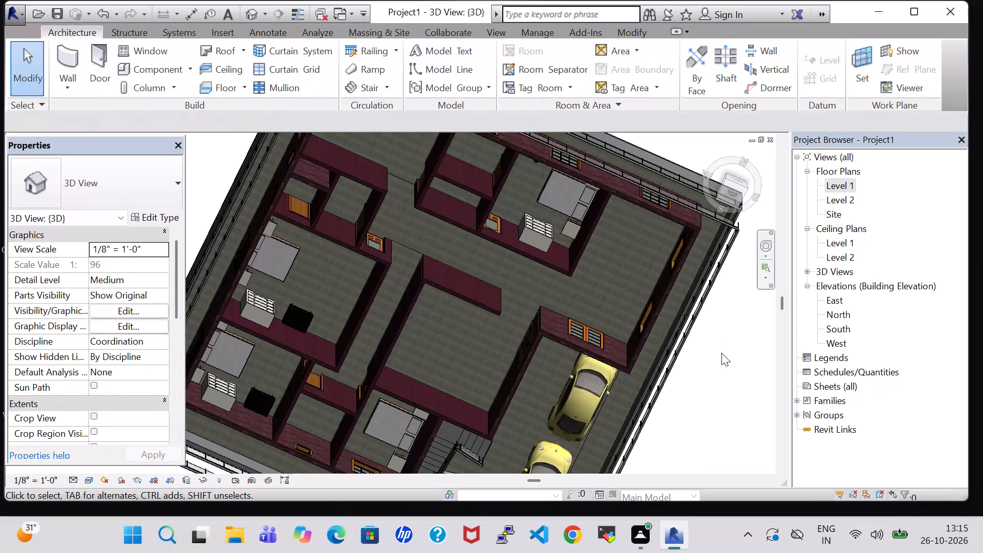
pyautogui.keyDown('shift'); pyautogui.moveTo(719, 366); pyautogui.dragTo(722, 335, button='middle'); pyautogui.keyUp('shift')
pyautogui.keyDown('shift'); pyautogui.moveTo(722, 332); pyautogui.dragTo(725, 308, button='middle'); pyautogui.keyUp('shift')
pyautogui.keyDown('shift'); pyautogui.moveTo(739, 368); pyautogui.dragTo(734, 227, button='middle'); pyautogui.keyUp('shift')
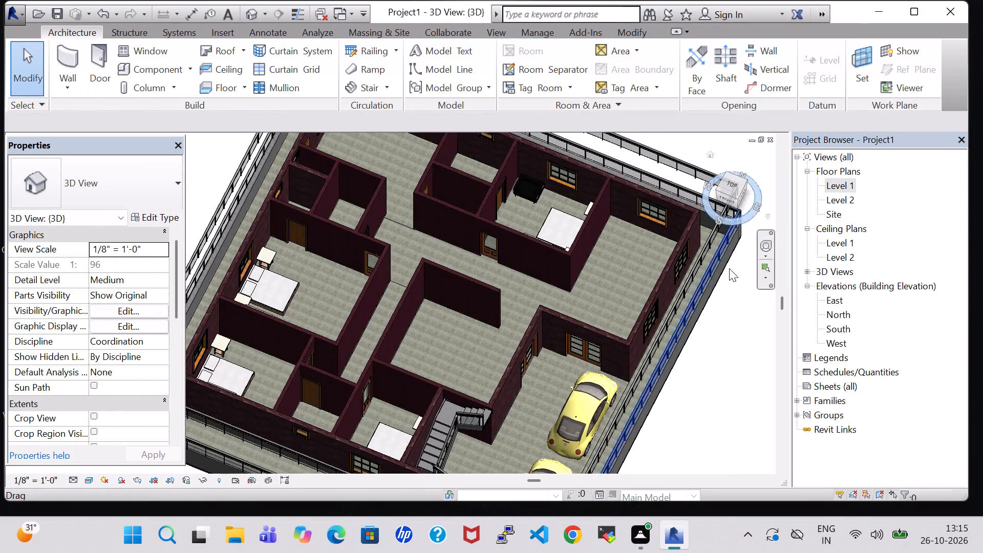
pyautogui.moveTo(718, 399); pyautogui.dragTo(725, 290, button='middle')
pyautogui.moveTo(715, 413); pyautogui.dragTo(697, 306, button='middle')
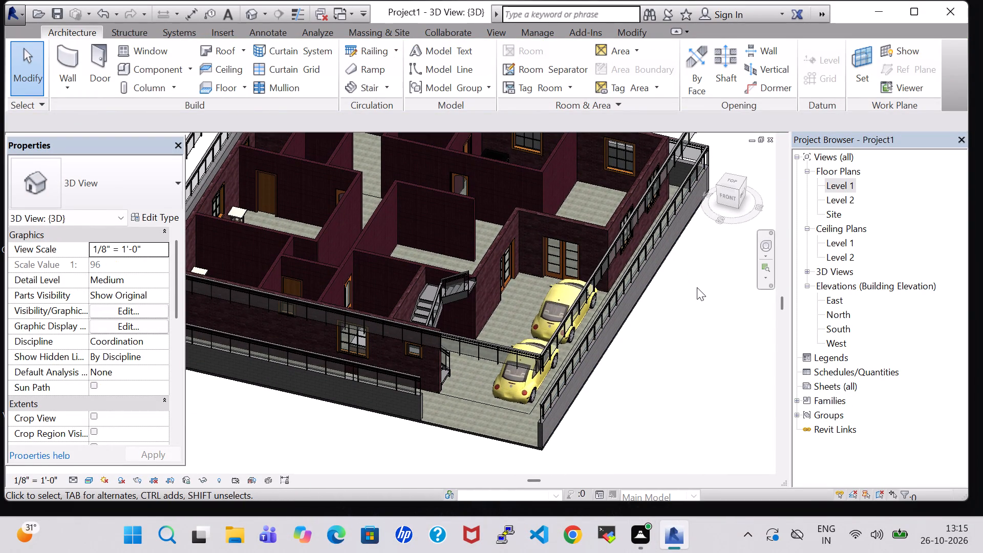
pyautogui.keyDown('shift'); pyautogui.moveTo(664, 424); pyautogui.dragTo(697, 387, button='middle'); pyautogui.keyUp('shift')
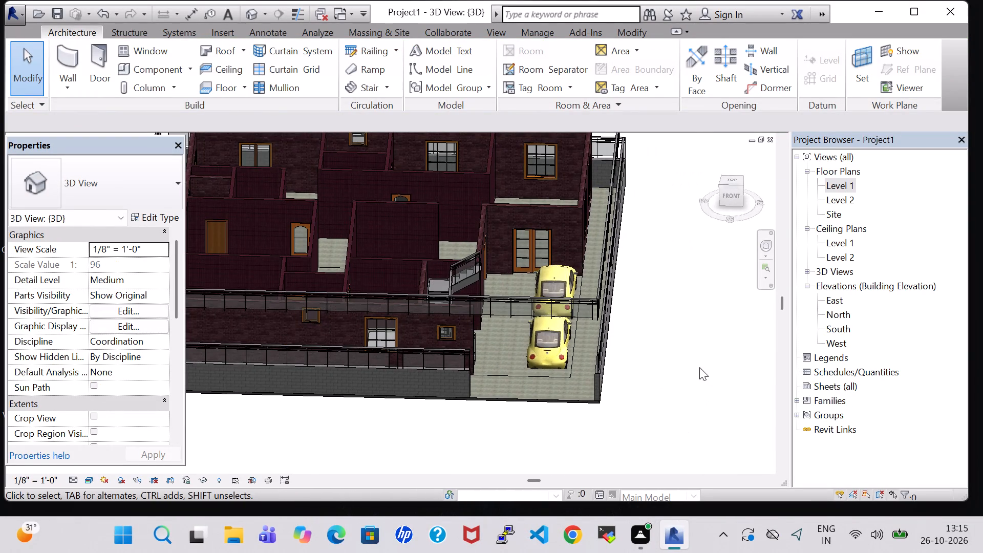
# On the Level 1 plan, place a 48" x 72" x 24" Dresser against the north wall of the bedroom beside the porch stair, west of the night stand.
pyautogui.keyDown('shift'); pyautogui.moveTo(652, 350); pyautogui.dragTo(660, 350, button='middle'); pyautogui.keyUp('shift')
pyautogui.moveTo(660, 350); pyautogui.dragTo(731, 353, button='middle')
pyautogui.middleClick(707, 386)
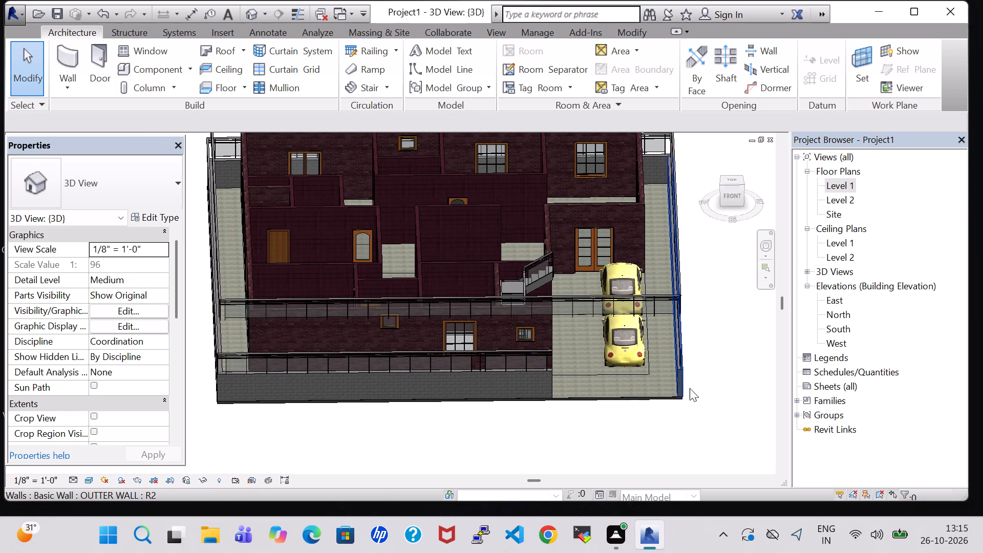
pyautogui.keyDown('shift'); pyautogui.moveTo(708, 388); pyautogui.dragTo(707, 330, button='middle'); pyautogui.keyUp('shift')
pyautogui.doubleClick(845, 186)
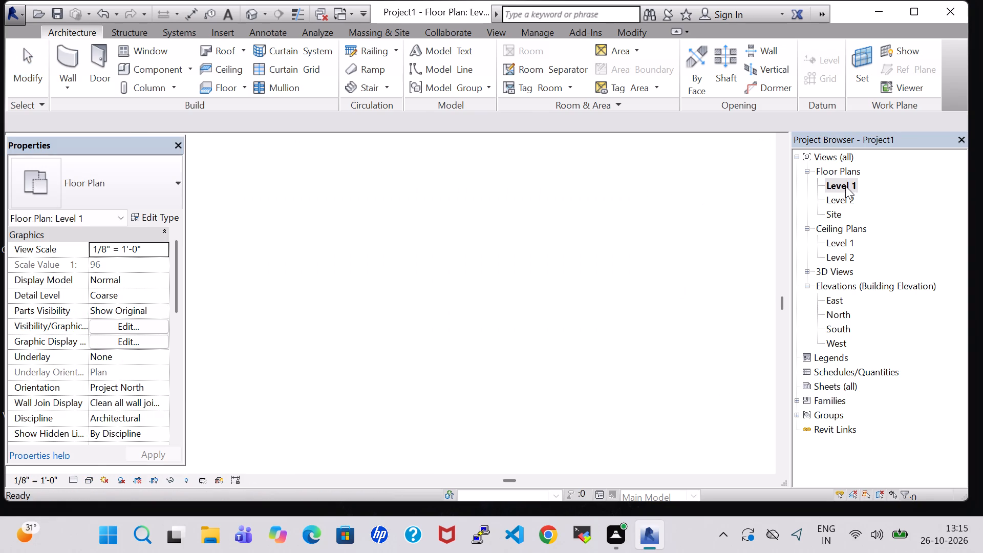
pyautogui.scroll(-8, 450, 275)
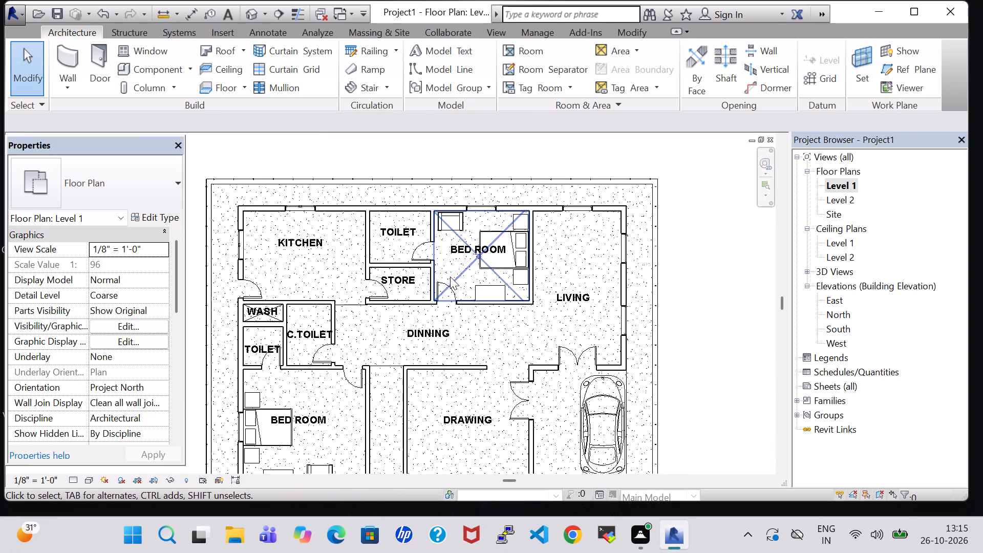
pyautogui.scroll(-1, 450, 276)
pyautogui.moveTo(683, 303); pyautogui.dragTo(669, 270, button='middle')
pyautogui.scroll(-1, 669, 270)
pyautogui.moveTo(669, 301); pyautogui.dragTo(665, 285, button='middle')
pyautogui.scroll(-1, 665, 285)
pyautogui.moveTo(665, 285); pyautogui.dragTo(662, 275, button='middle')
pyautogui.middleClick(660, 271)
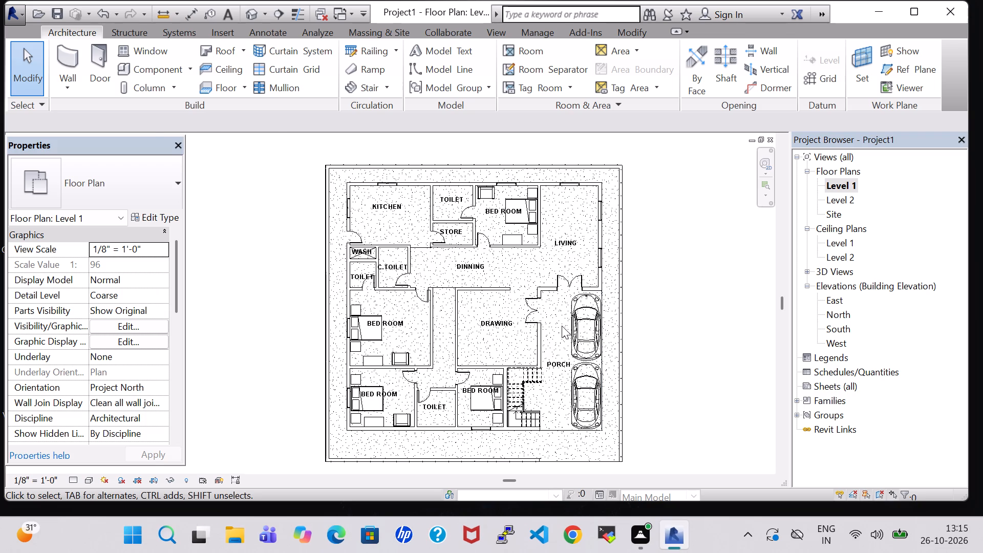
pyautogui.scroll(5, 562, 326)
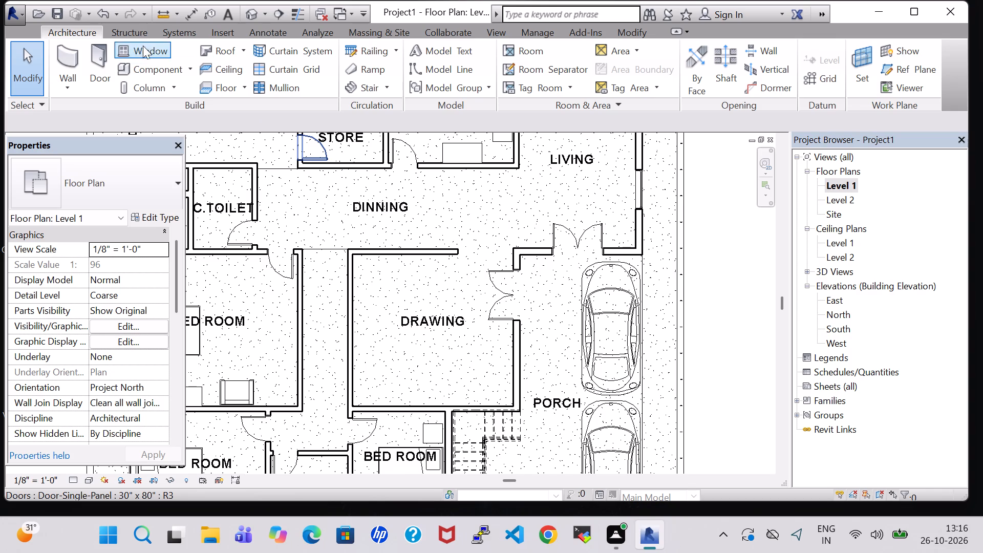
pyautogui.click(143, 70)
pyautogui.scroll(4, 406, 428)
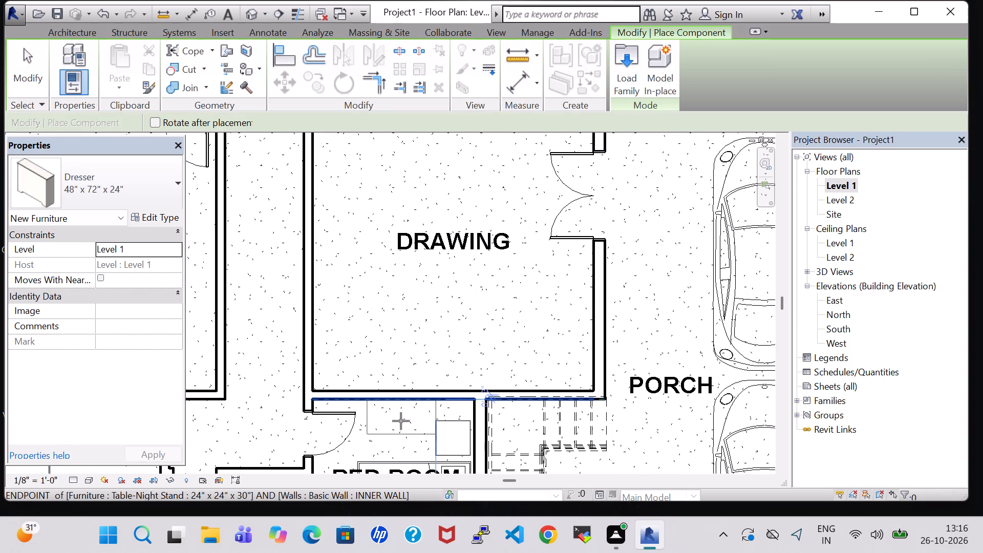
pyautogui.click(394, 421)
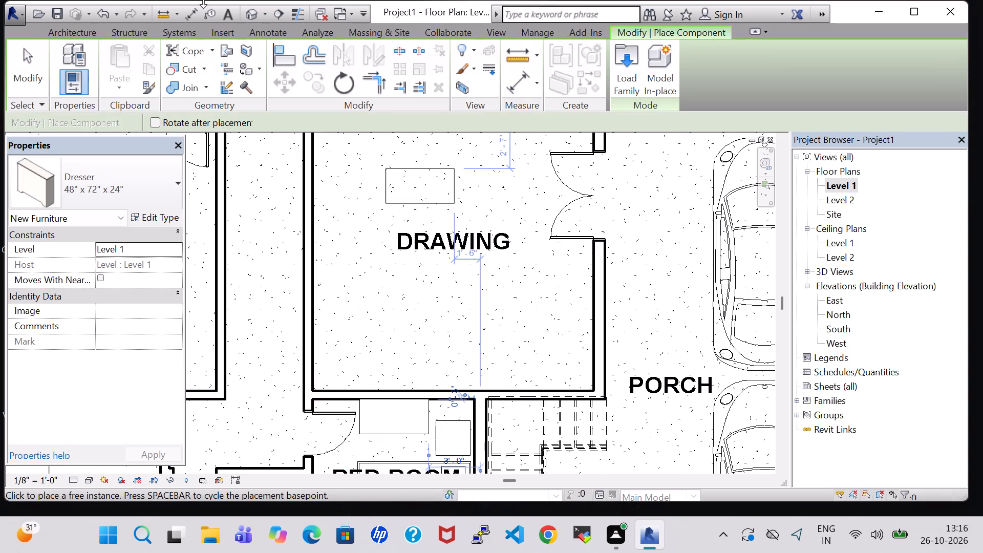
# Examine the placed bedroom dressers from above in the 3D view and the furniture layout across the whole Level 1 floor plan.
pyautogui.click(251, 12)
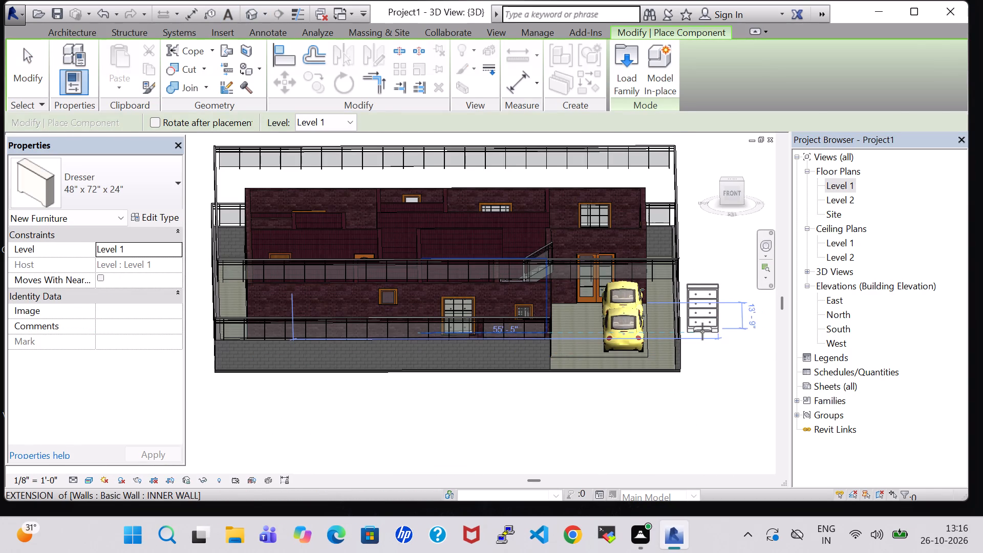
pyautogui.press('Escape')
pyautogui.press('Escape')
pyautogui.keyDown('shift'); pyautogui.moveTo(705, 306); pyautogui.dragTo(703, 403, button='middle'); pyautogui.keyUp('shift')
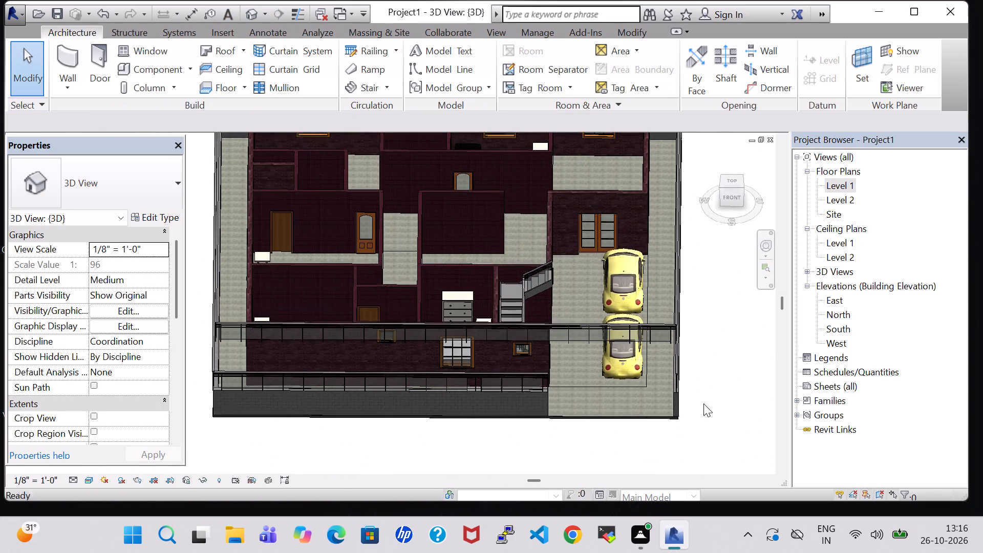
pyautogui.keyDown('shift'); pyautogui.moveTo(716, 344); pyautogui.dragTo(720, 452, button='middle'); pyautogui.keyUp('shift')
pyautogui.keyDown('shift'); pyautogui.moveTo(726, 348); pyautogui.dragTo(708, 379, button='middle'); pyautogui.keyUp('shift')
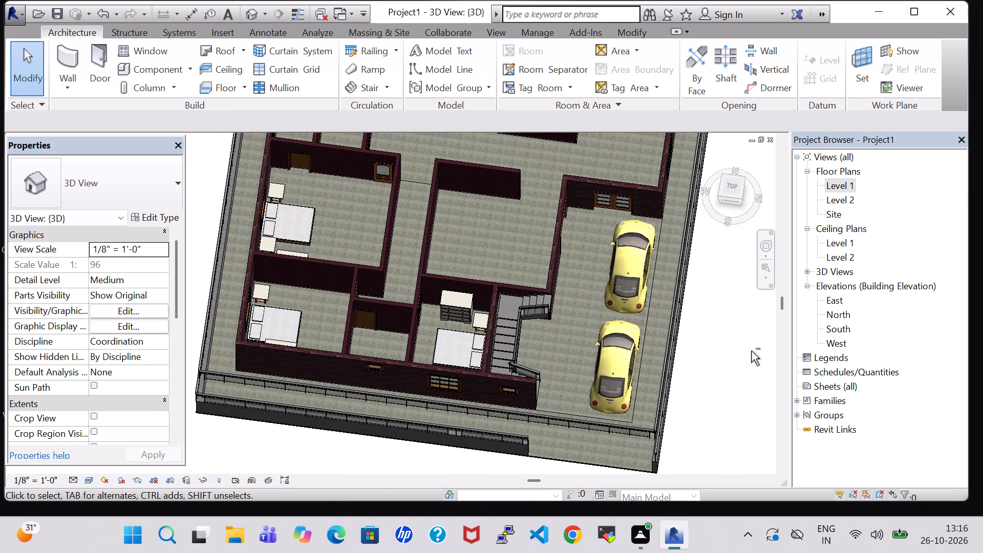
pyautogui.doubleClick(831, 183)
pyautogui.scroll(-7, 572, 287)
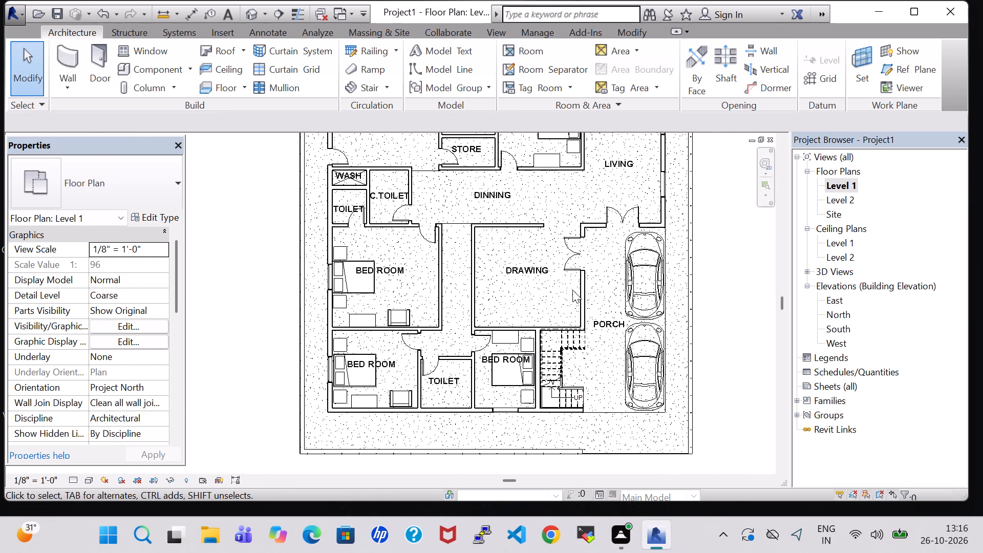
pyautogui.moveTo(572, 290); pyautogui.dragTo(521, 293, button='middle')
pyautogui.scroll(2, 631, 286)
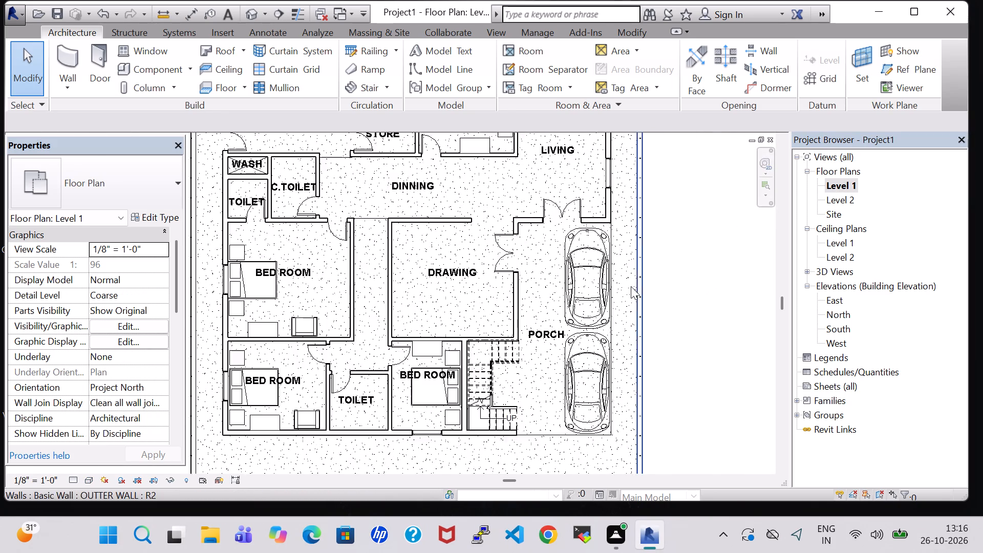
pyautogui.moveTo(668, 257); pyautogui.dragTo(667, 271, button='middle')
pyautogui.scroll(-3, 667, 271)
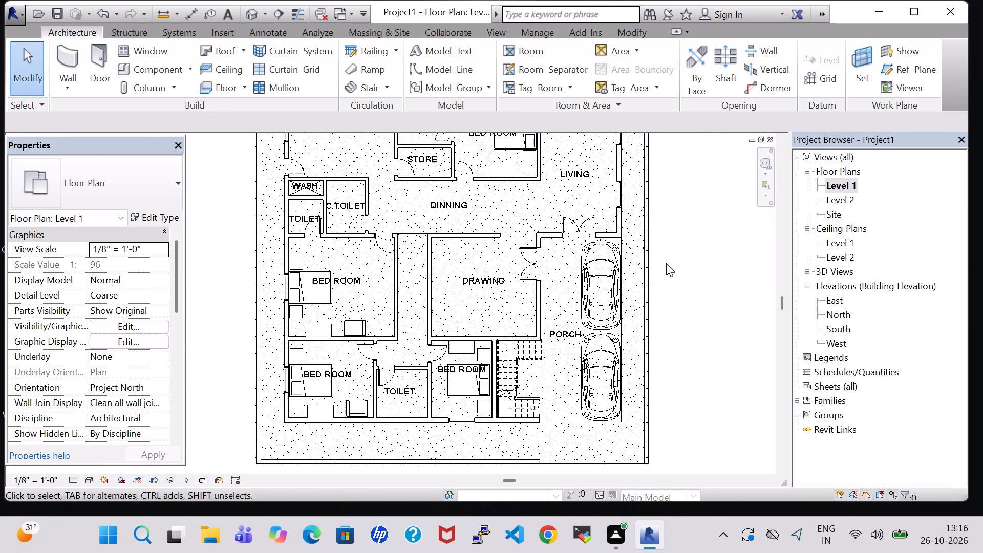
pyautogui.scroll(-1, 666, 263)
pyautogui.moveTo(662, 221); pyautogui.dragTo(623, 283, button='middle')
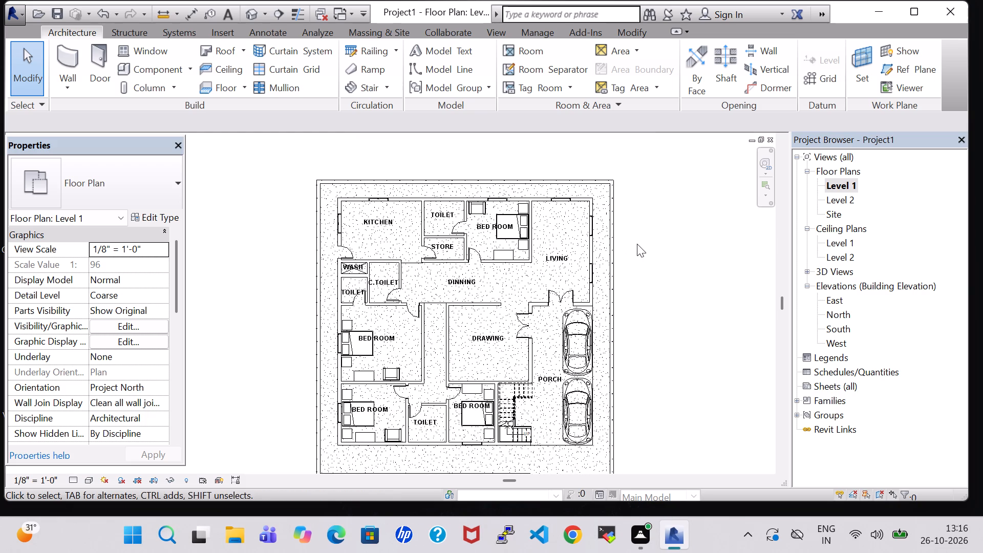
pyautogui.middleClick(636, 228)
pyautogui.moveTo(646, 271); pyautogui.dragTo(646, 251, button='middle')
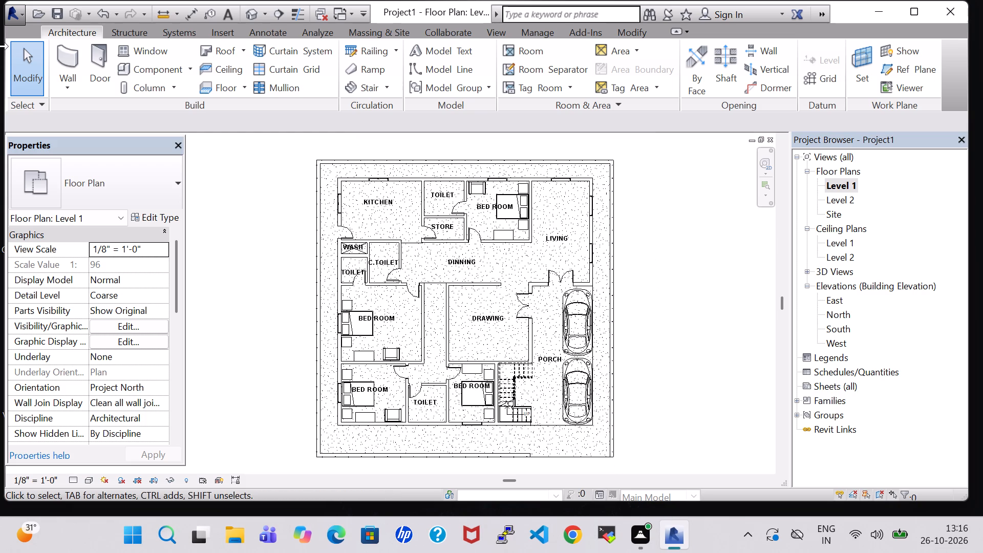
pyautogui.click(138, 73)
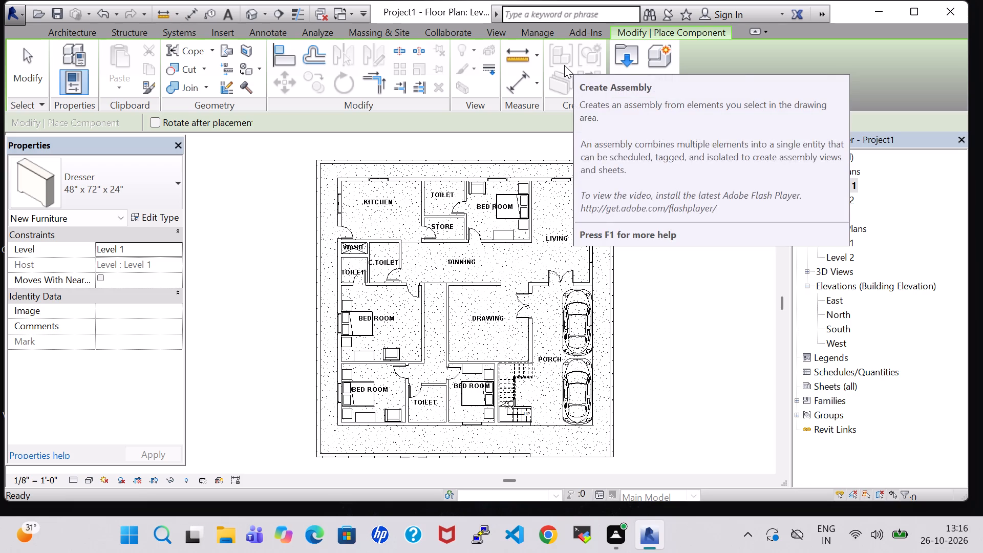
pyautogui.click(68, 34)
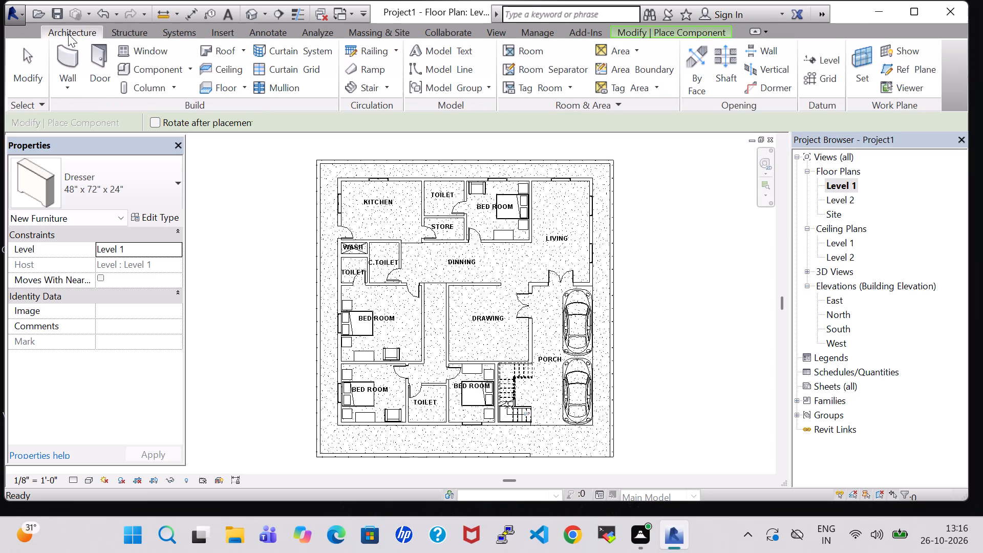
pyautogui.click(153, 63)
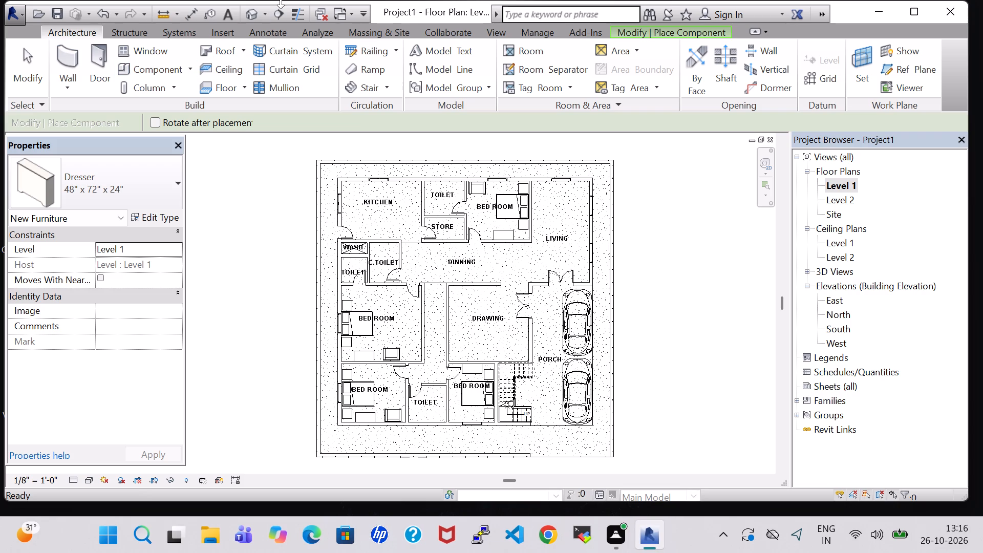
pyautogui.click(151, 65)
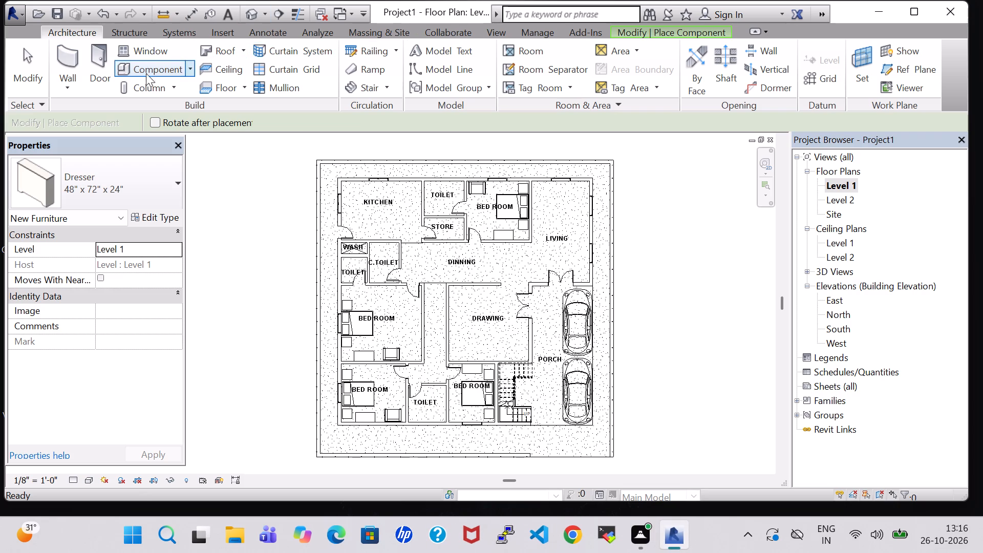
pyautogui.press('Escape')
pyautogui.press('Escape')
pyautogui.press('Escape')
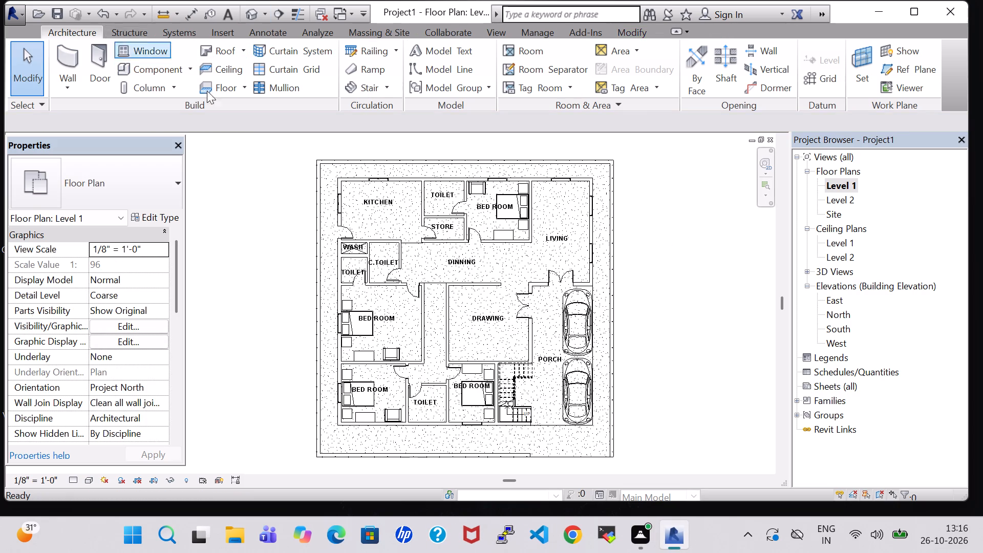
# Load the TV Stand family from the Furniture folder of the US Imperial library for component placement.
pyautogui.click(154, 68)
pyautogui.click(627, 78)
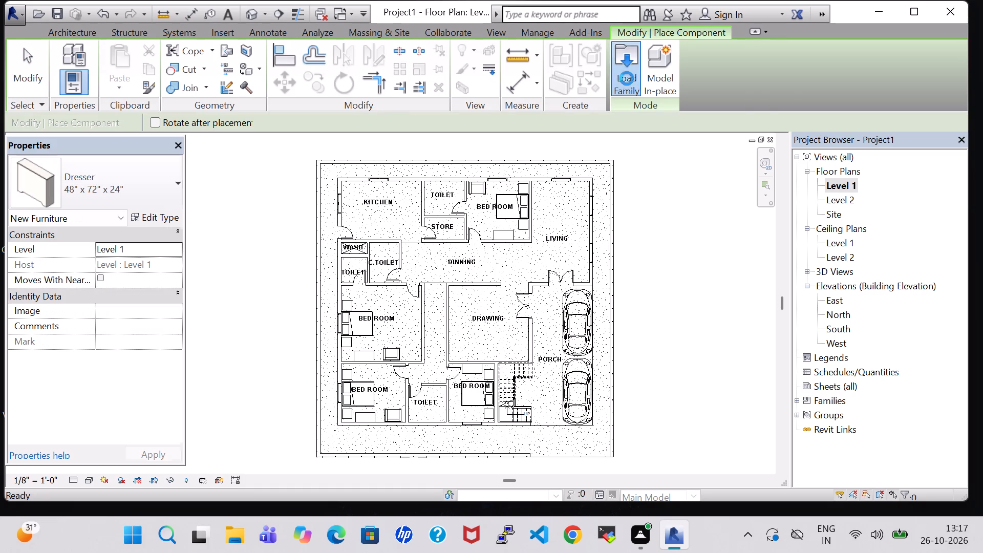
pyautogui.scroll(-2, 549, 195)
pyautogui.scroll(1, 599, 227)
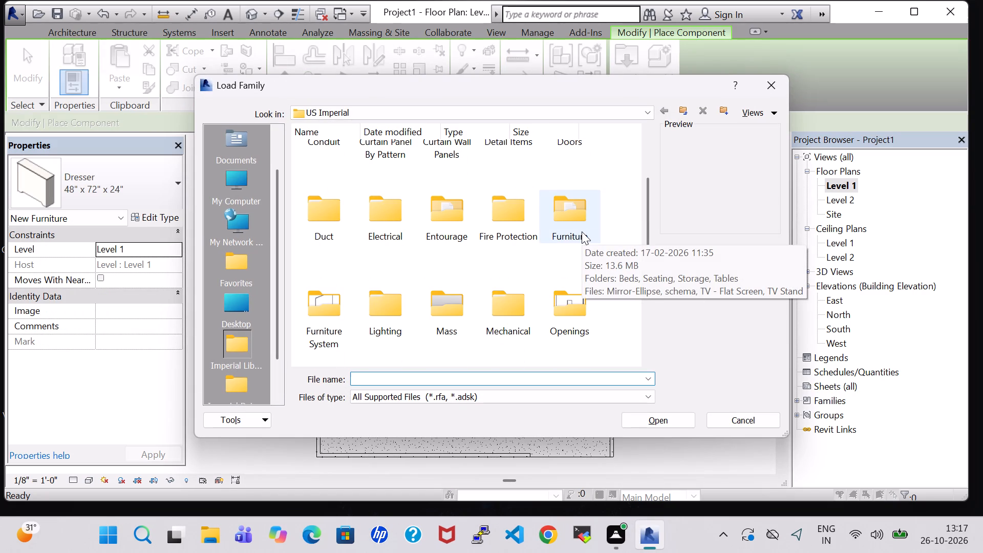
pyautogui.doubleClick(569, 214)
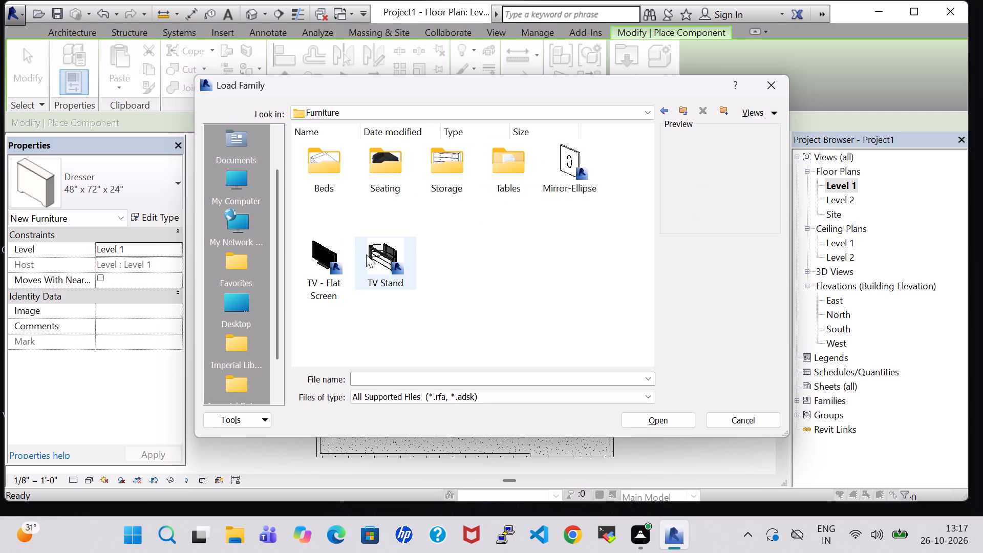
pyautogui.click(387, 259)
pyautogui.click(661, 417)
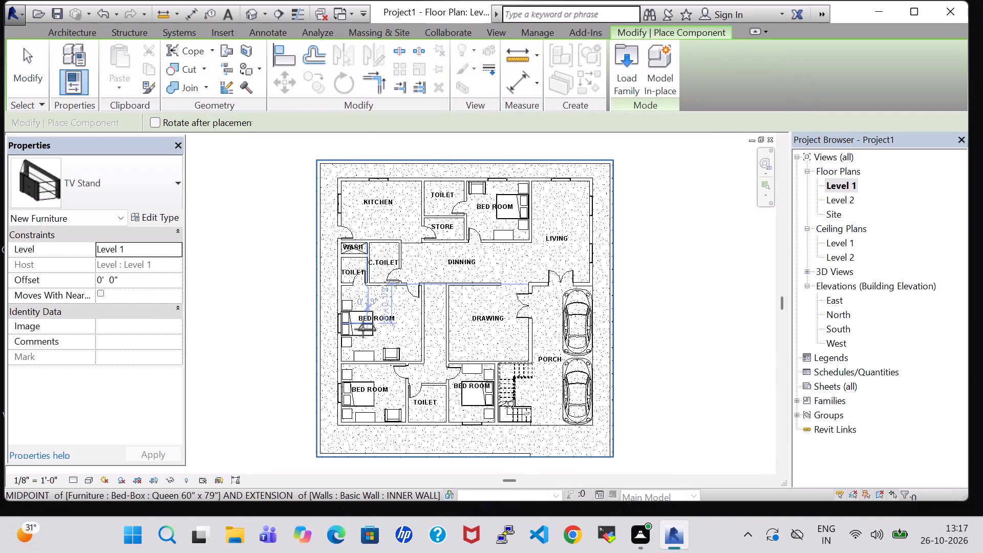
# Place a TV Stand against the east wall of each of the two west bedrooms, with its wide front facing the bed.
pyautogui.scroll(5, 363, 329)
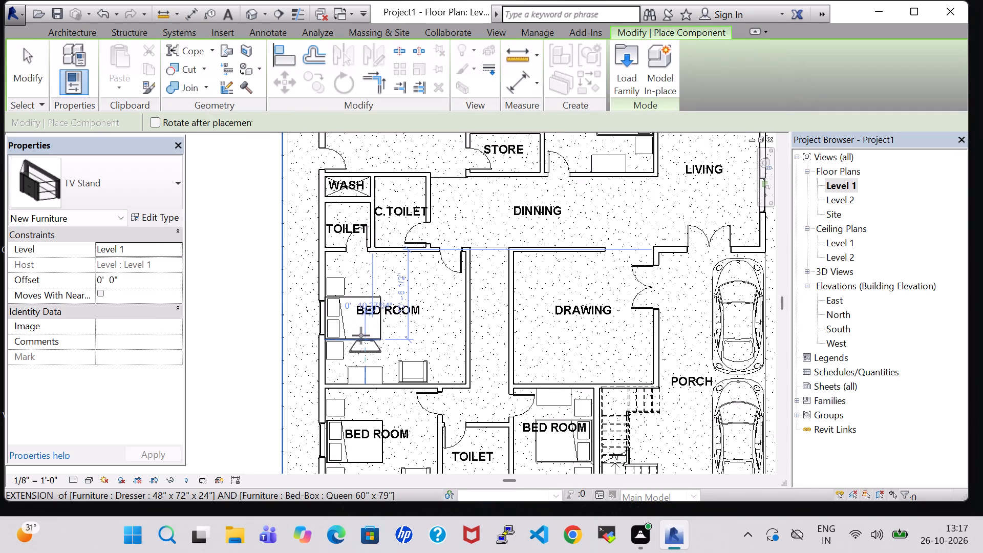
pyautogui.scroll(4, 361, 335)
pyautogui.press('space')
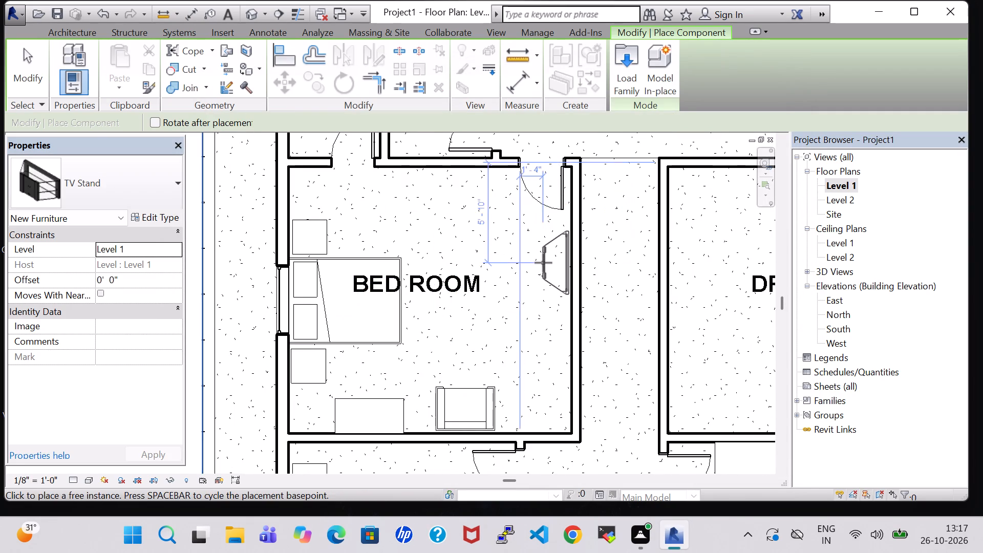
pyautogui.press('space')
pyautogui.press('space')
pyautogui.scroll(3, 541, 289)
pyautogui.click(588, 289)
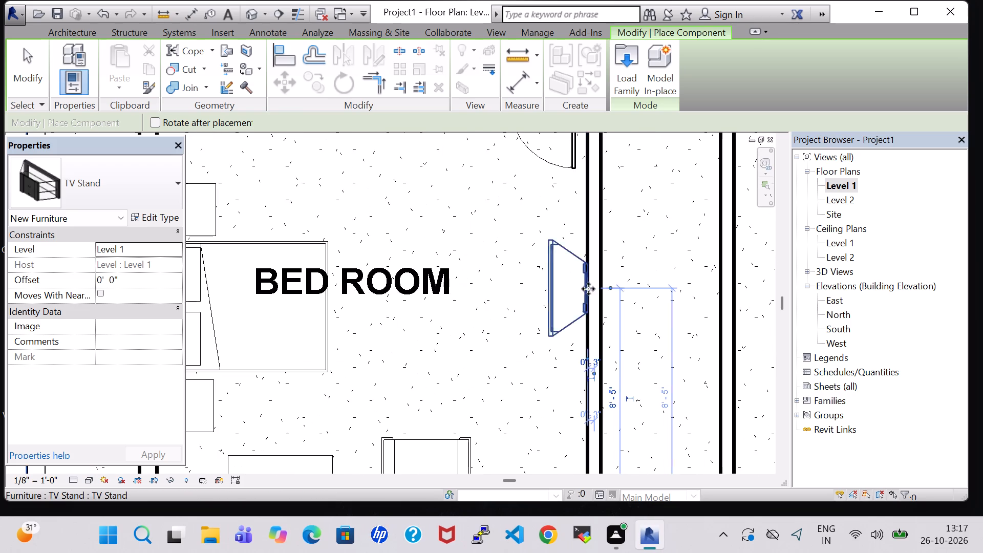
pyautogui.scroll(-4, 498, 341)
pyautogui.moveTo(494, 343); pyautogui.dragTo(455, 204, button='middle')
pyautogui.moveTo(461, 401); pyautogui.dragTo(422, 337, button='middle')
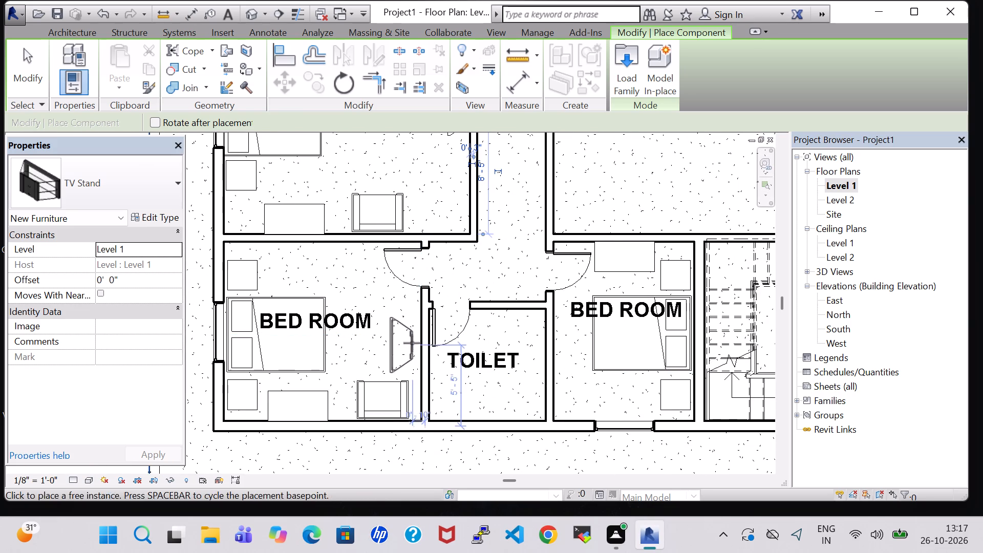
pyautogui.click(419, 333)
# Place a TV Stand, turned 180°, against the west wall of the bedroom beside the porch stair, facing the bed.
pyautogui.scroll(-2, 518, 346)
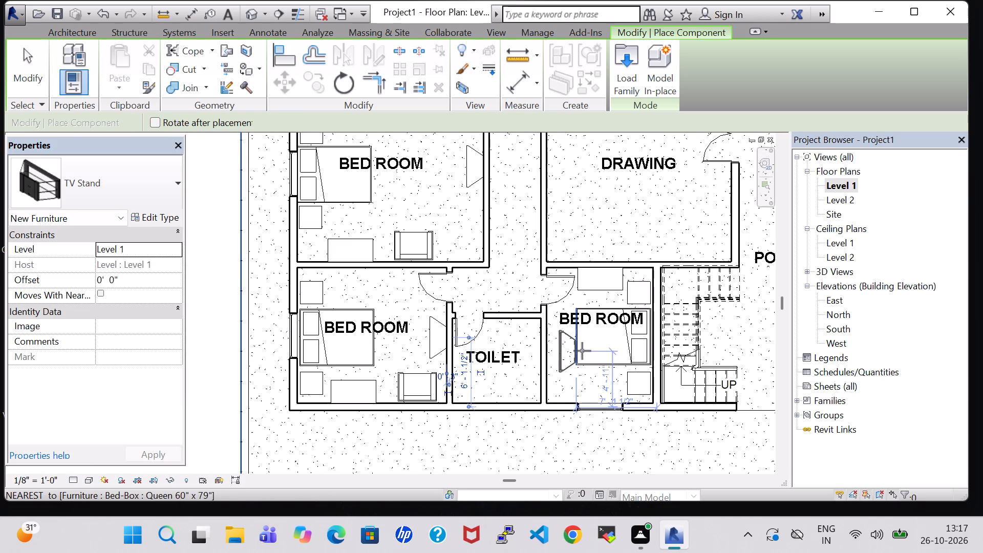
pyautogui.press('space')
pyautogui.press('space')
pyautogui.scroll(5, 562, 345)
pyautogui.click(536, 349)
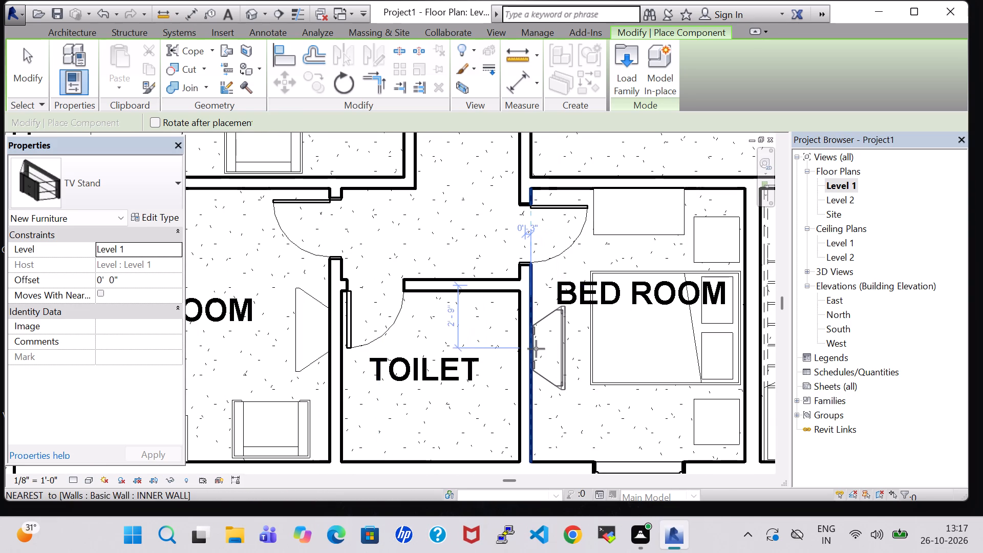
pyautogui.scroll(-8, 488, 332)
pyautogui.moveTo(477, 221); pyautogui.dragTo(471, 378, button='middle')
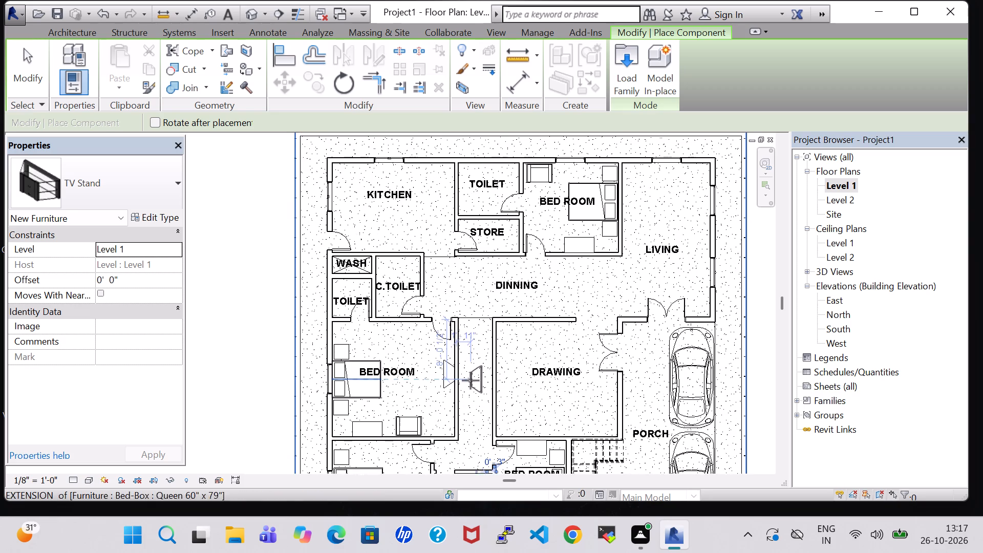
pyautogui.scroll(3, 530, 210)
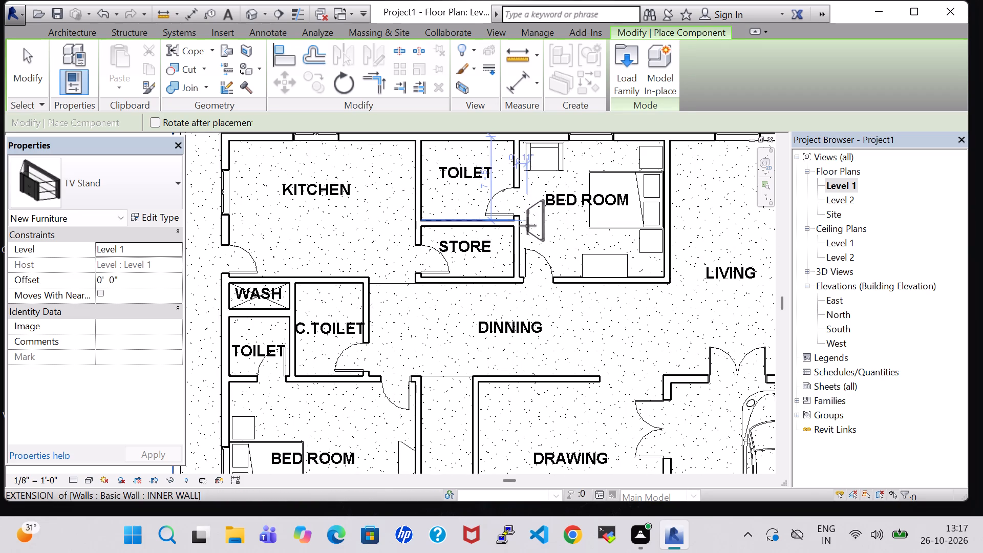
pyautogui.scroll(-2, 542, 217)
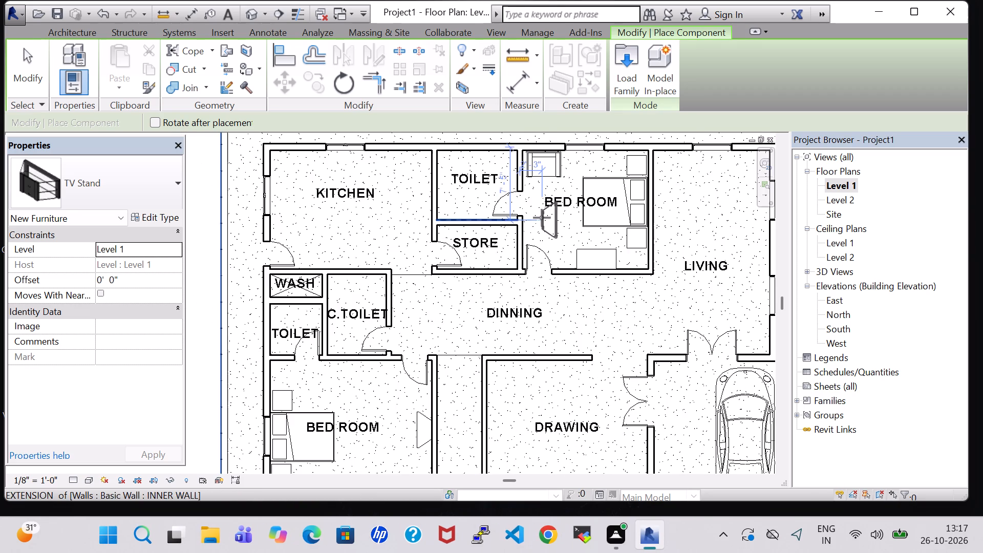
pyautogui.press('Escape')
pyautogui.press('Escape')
# Load the TV - Flat Screen family from the Furniture folder of the US Imperial library for component placement.
pyautogui.scroll(-2, 517, 305)
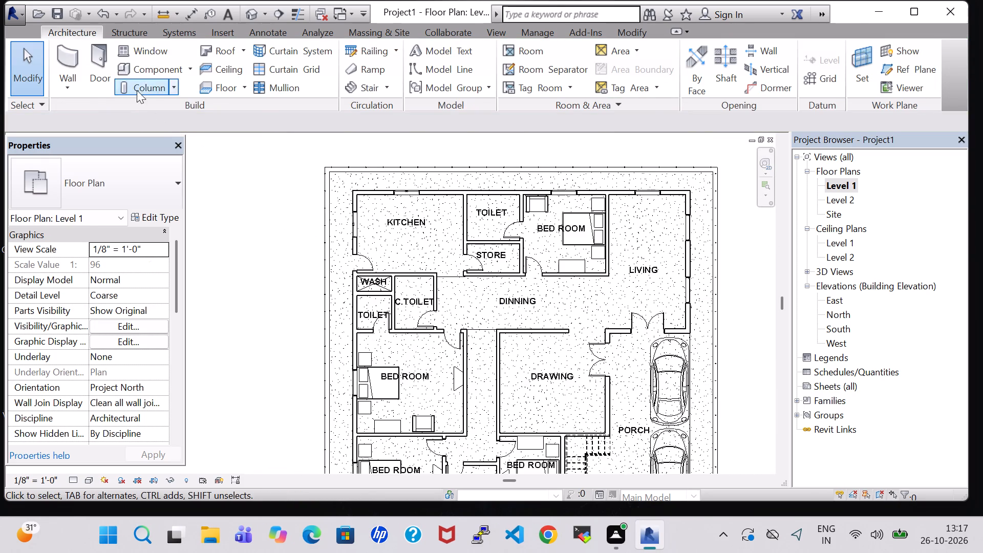
pyautogui.click(160, 70)
pyautogui.click(621, 75)
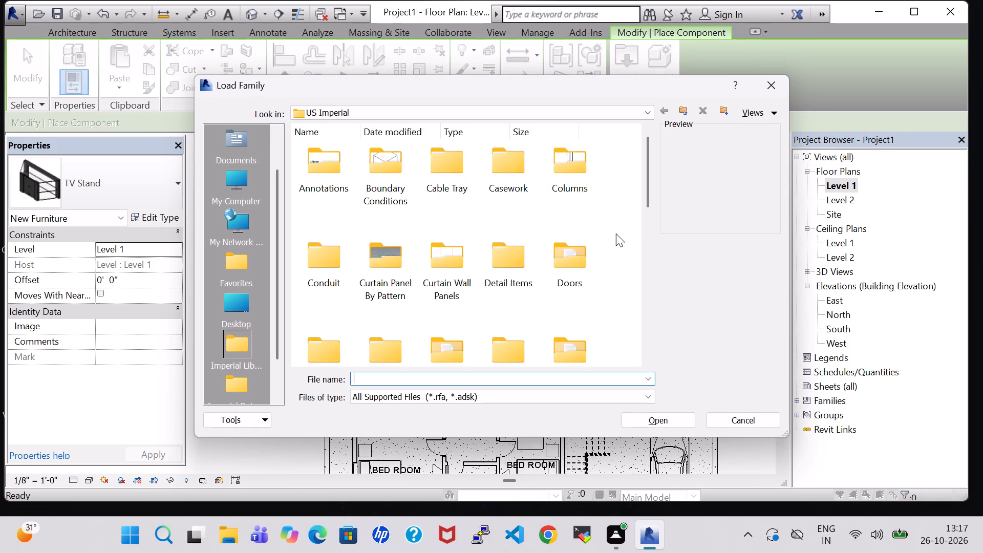
pyautogui.scroll(-1, 615, 235)
pyautogui.doubleClick(587, 218)
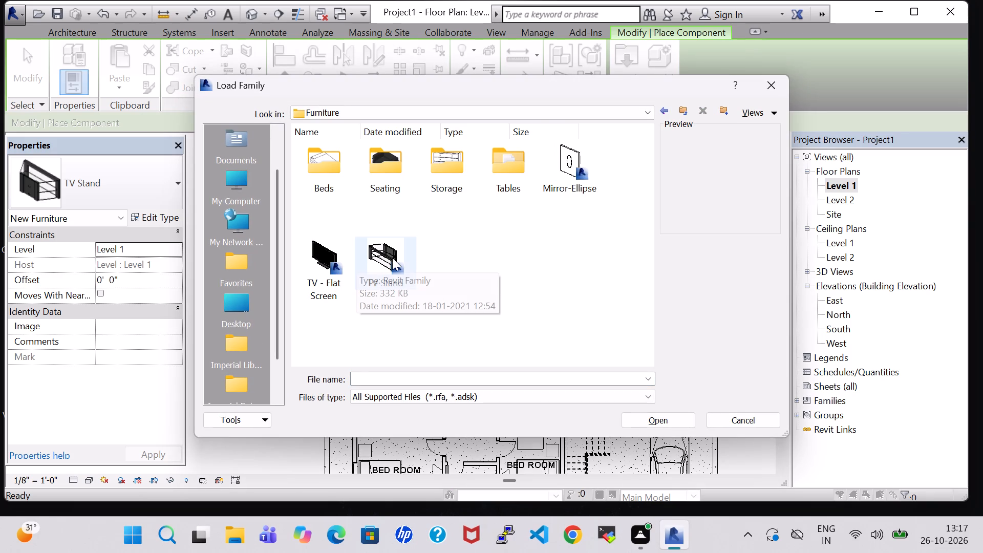
pyautogui.click(321, 247)
pyautogui.click(681, 420)
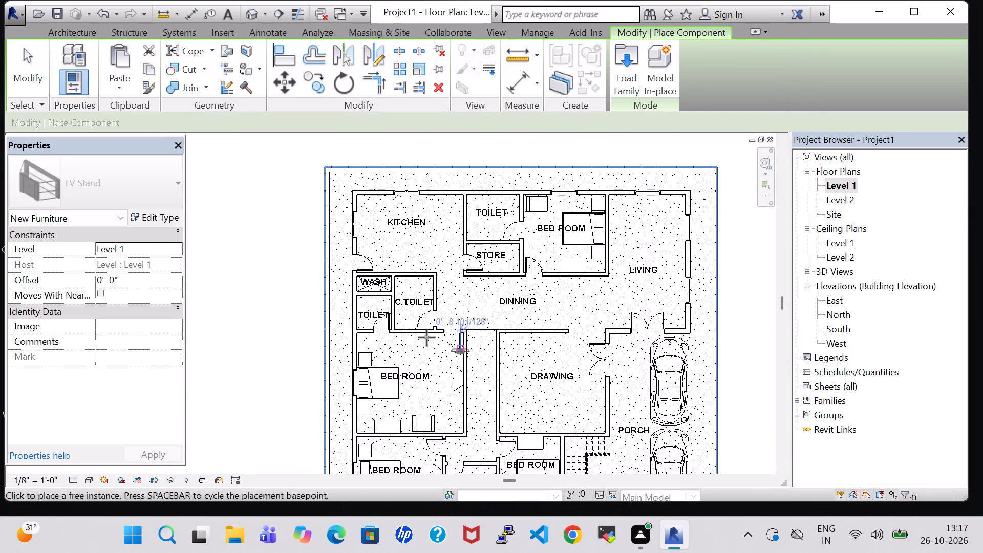
# Search the component types for TV and choose the 50" TV - Flat Screen type.
pyautogui.scroll(5, 422, 336)
pyautogui.click(167, 198)
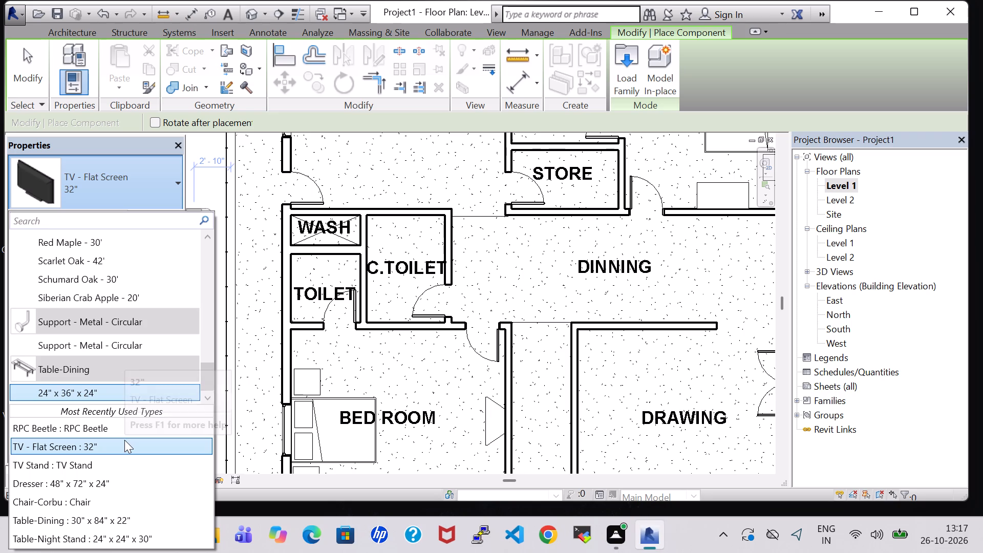
pyautogui.scroll(11, 164, 352)
pyautogui.scroll(-13, 166, 349)
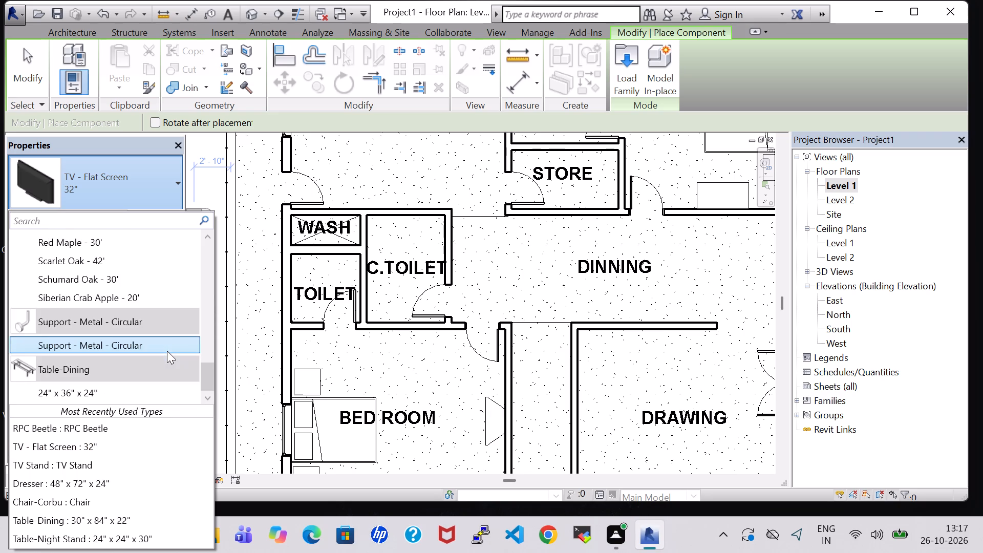
pyautogui.scroll(-7, 167, 351)
pyautogui.scroll(20, 167, 351)
pyautogui.scroll(8, 167, 351)
pyautogui.scroll(-3, 166, 342)
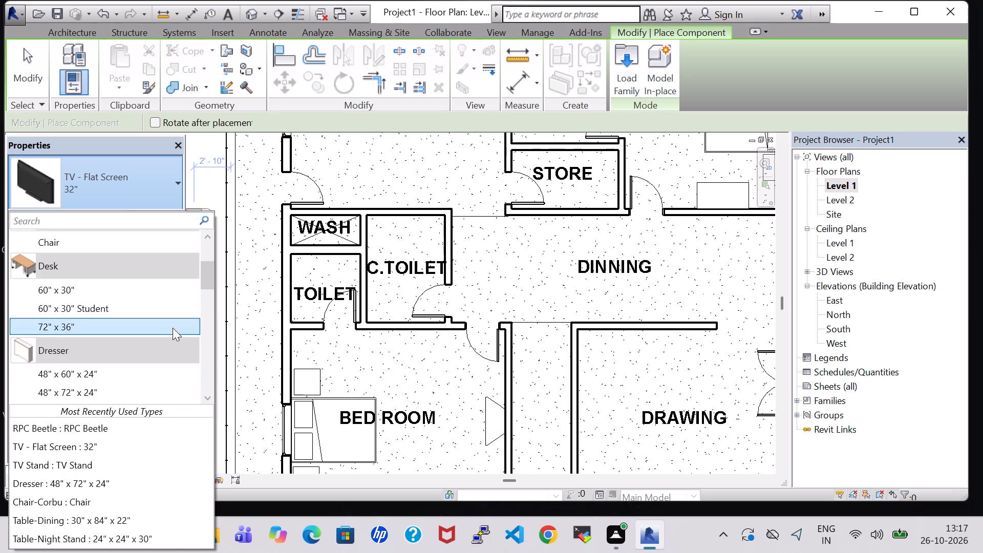
pyautogui.click(145, 188)
pyautogui.click(151, 184)
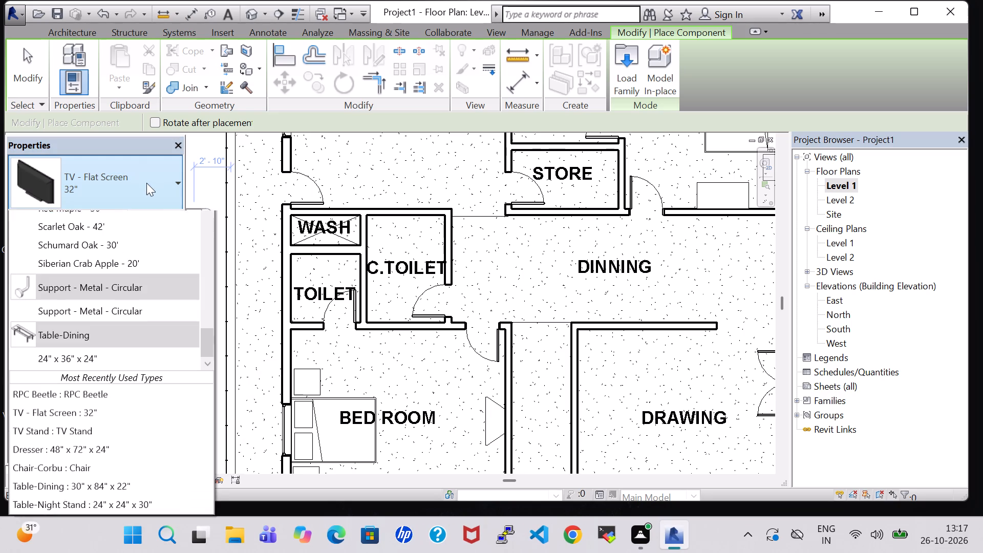
pyautogui.click(90, 220)
pyautogui.write('TV')
pyautogui.click(72, 341)
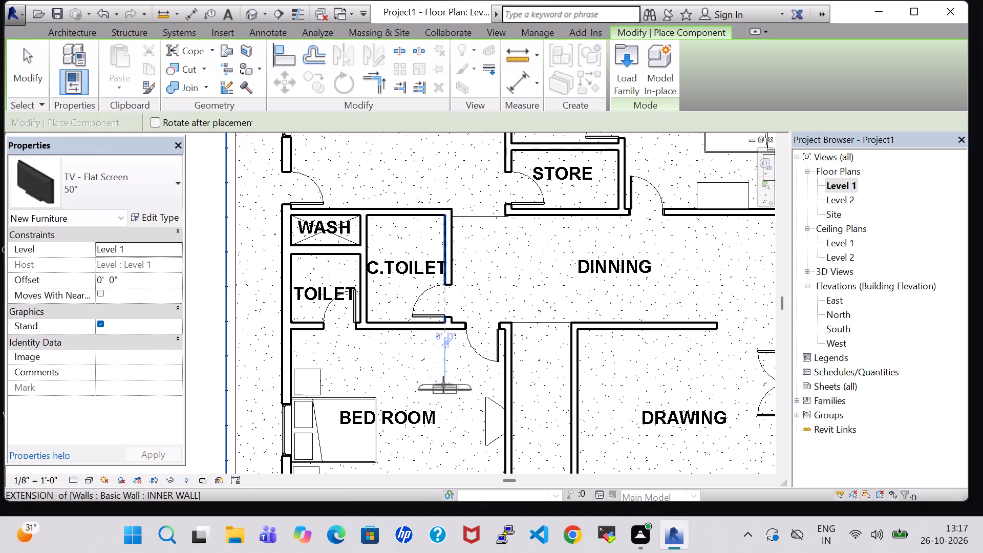
# Place a 50" flat screen TV at the TV stand on the east wall of the bedroom below the toilets, facing the bed.
pyautogui.scroll(4, 459, 395)
pyautogui.press('space')
pyautogui.press('space')
pyautogui.press('space')
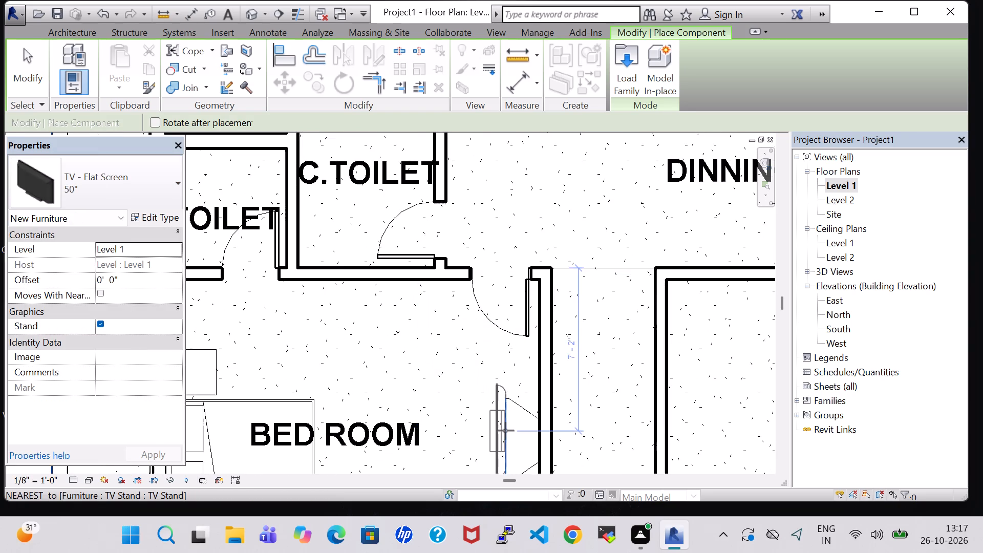
pyautogui.scroll(4, 521, 438)
pyautogui.middleClick(475, 266)
pyautogui.moveTo(510, 372); pyautogui.dragTo(433, 291, button='middle')
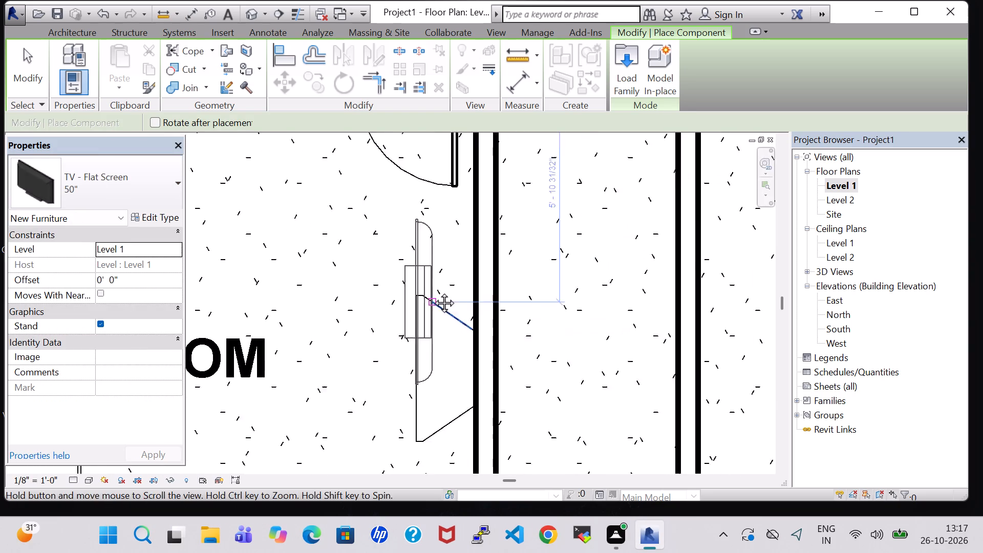
pyautogui.moveTo(433, 291); pyautogui.dragTo(420, 280, button='middle')
pyautogui.moveTo(433, 291); pyautogui.dragTo(435, 294, button='middle')
pyautogui.scroll(4, 444, 357)
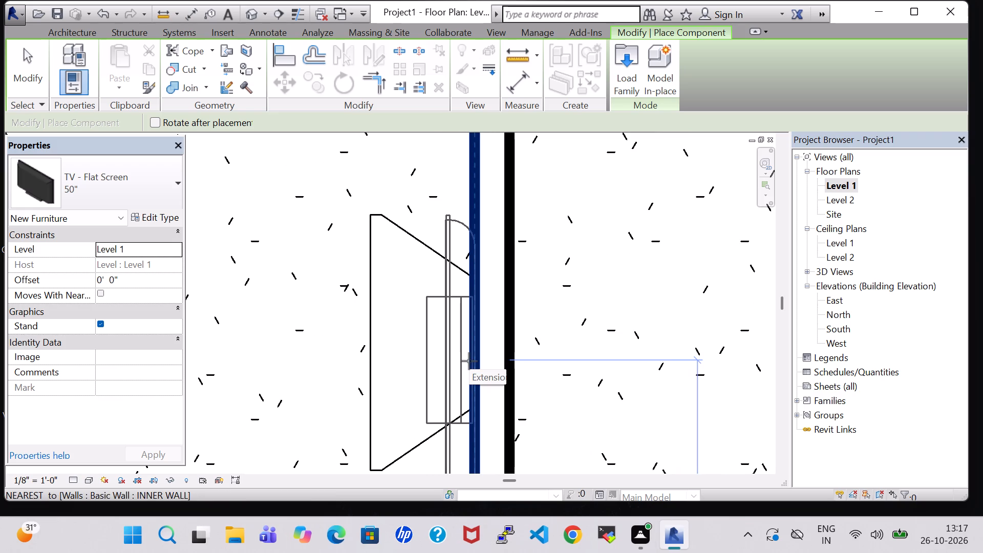
pyautogui.scroll(4, 468, 380)
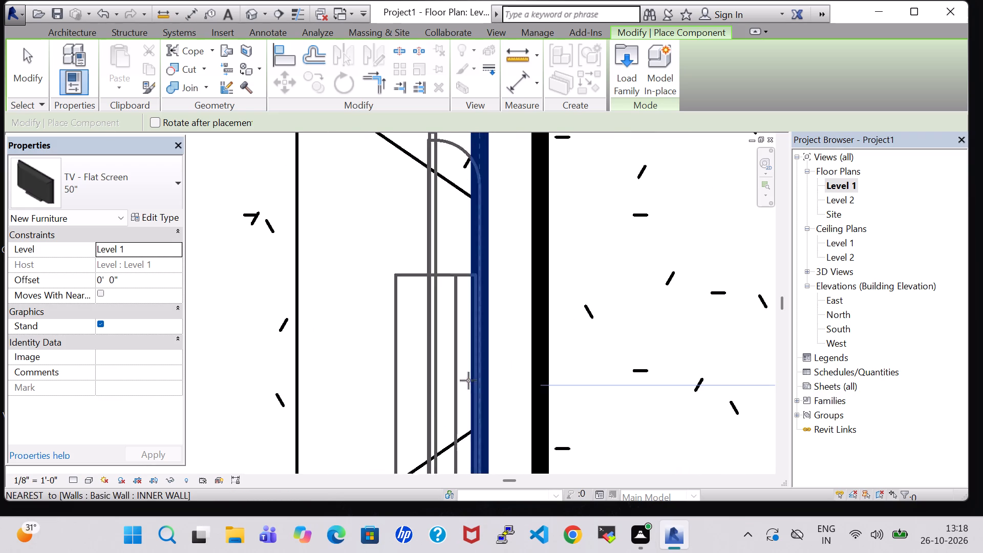
pyautogui.click(472, 370)
pyautogui.scroll(-5, 454, 376)
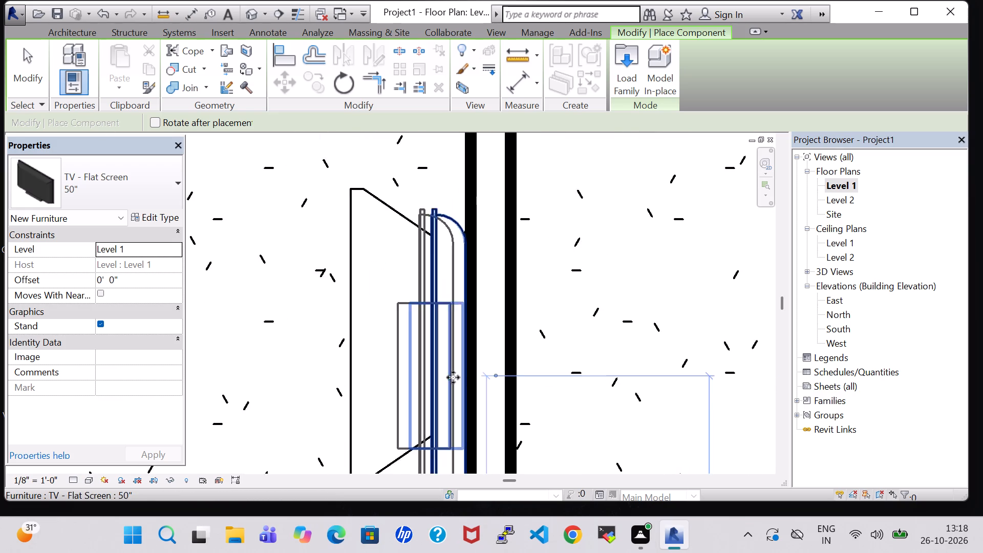
pyautogui.scroll(-6, 453, 377)
pyautogui.press('Escape')
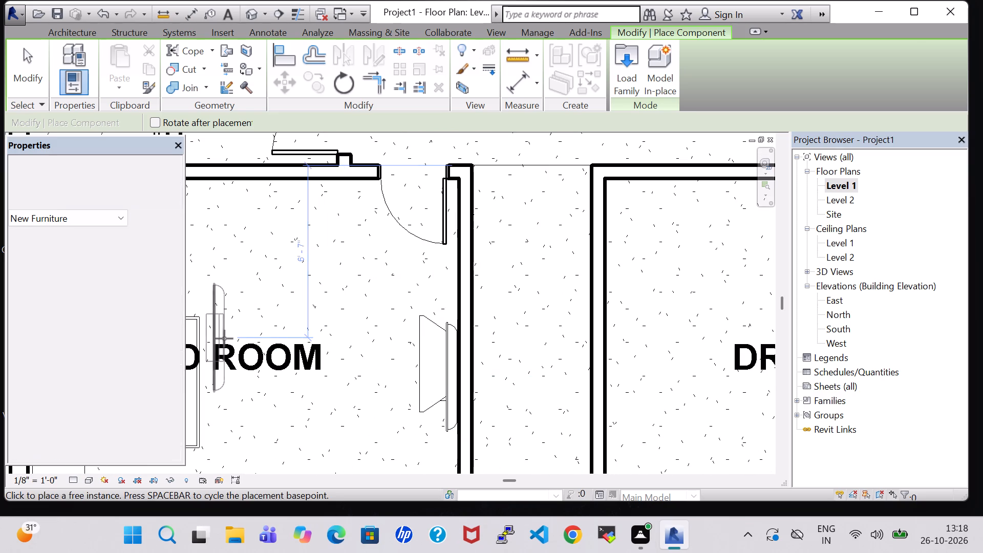
pyautogui.press('Escape')
# Set the placed TV's offset from Level 1 to 3' 0".
pyautogui.click(451, 341)
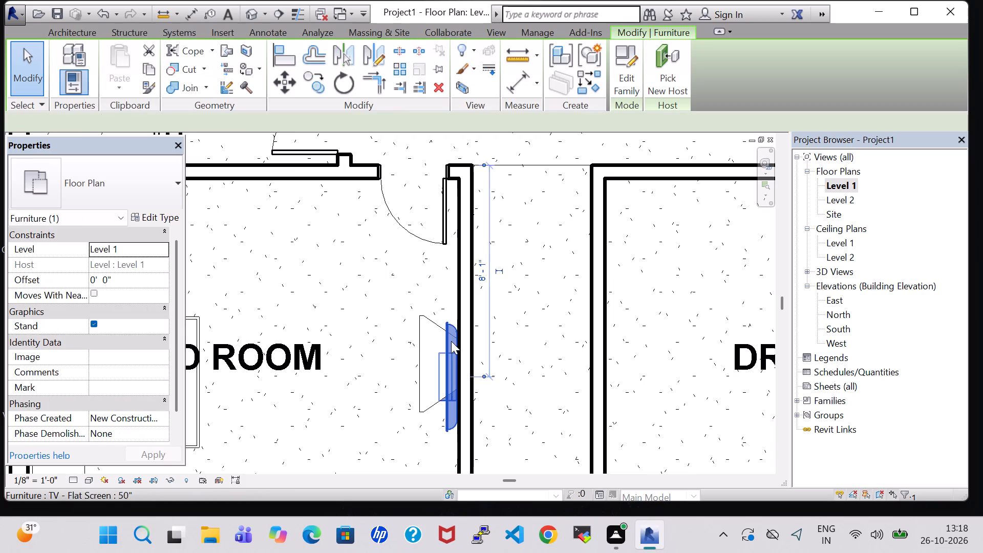
pyautogui.click(96, 281)
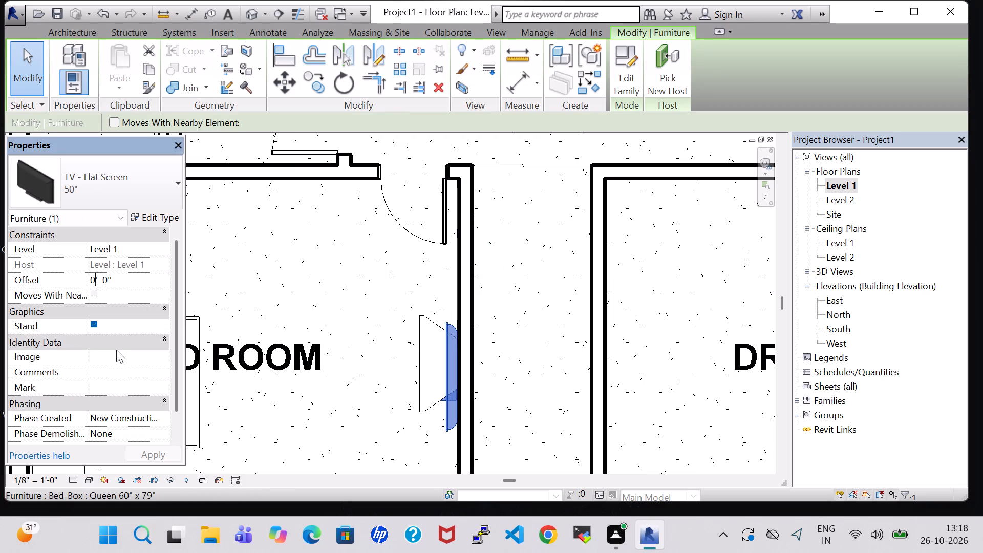
pyautogui.press('BackSpace')
pyautogui.press('3')
pyautogui.press('Return')
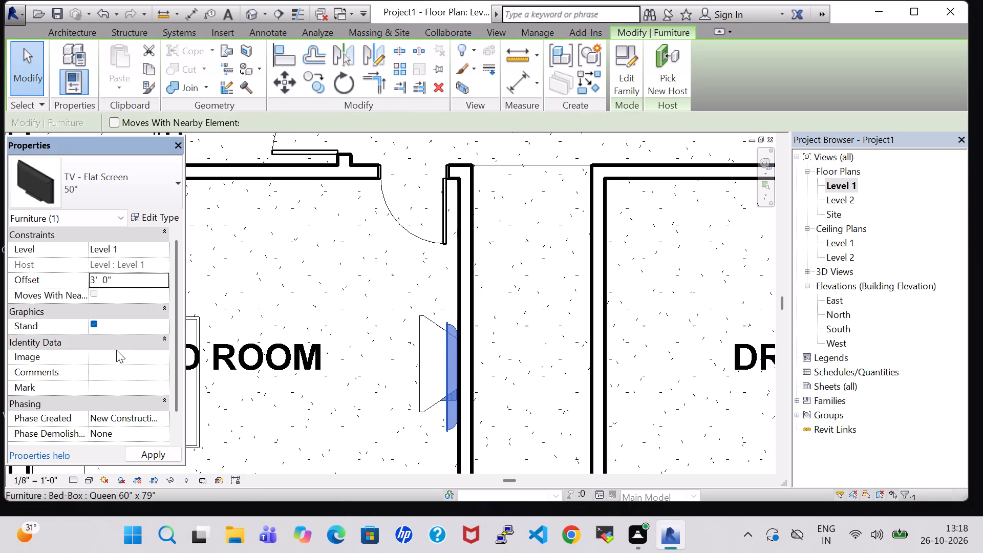
# Nudge the TV north along the wall until it is centred on its TV stand.
pyautogui.press('Up')
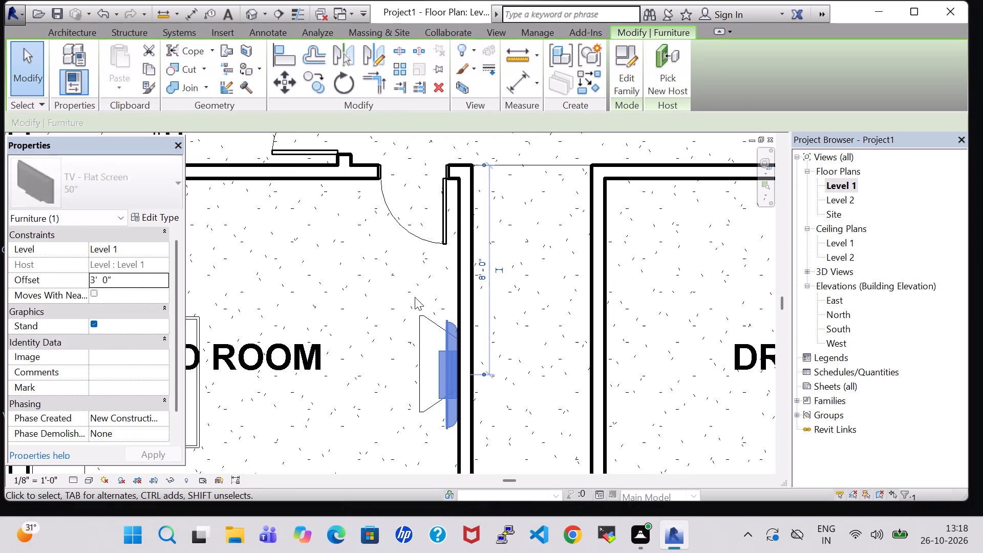
pyautogui.press('Up')
pyautogui.press('Up')
pyautogui.press('Up')
pyautogui.press('Up')
pyautogui.press('Up')
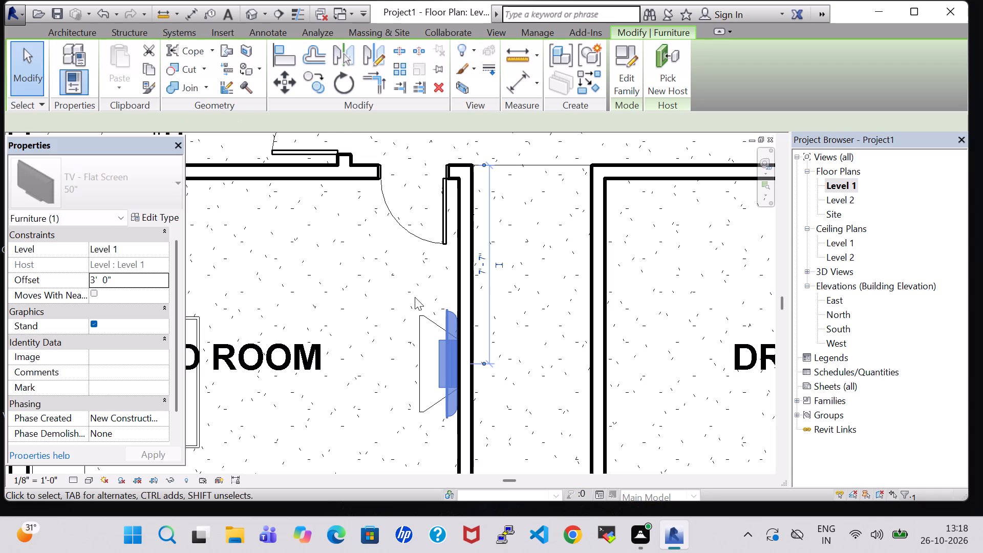
pyautogui.click(501, 316)
# Place a 50" flat screen TV with a 3' 0" offset at the TV stand on the southwest bedroom's east wall, facing the bed.
pyautogui.click(128, 65)
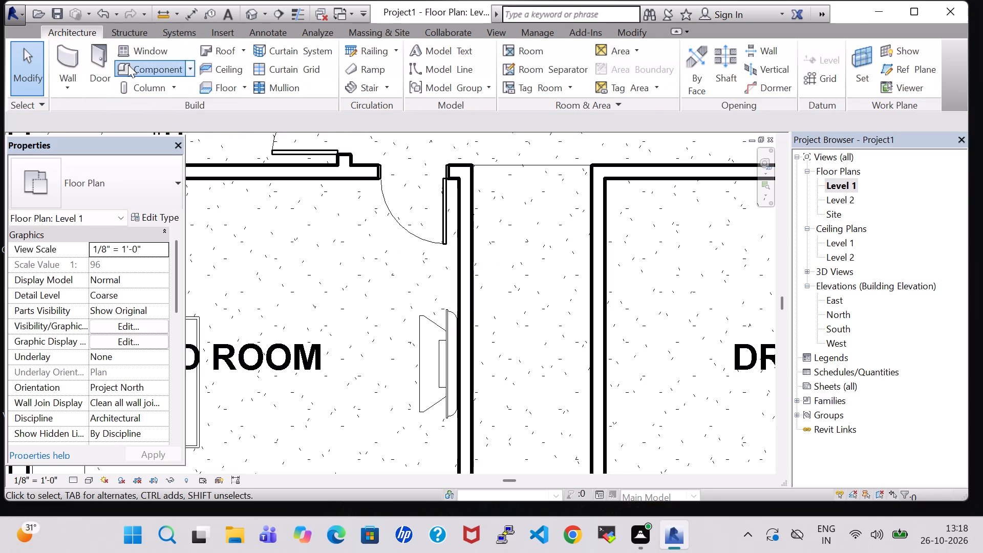
pyautogui.scroll(-3, 520, 358)
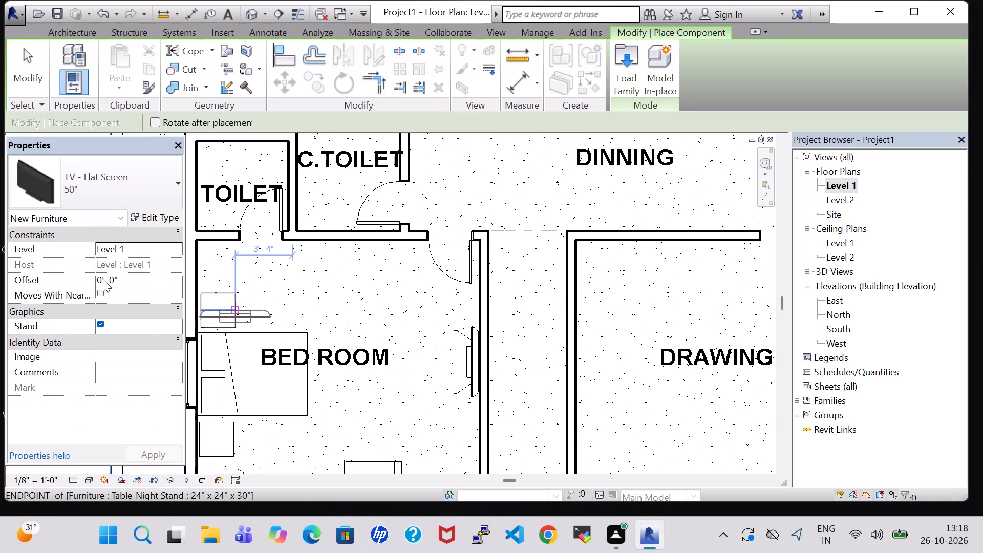
pyautogui.click(103, 279)
pyautogui.press('BackSpace')
pyautogui.press('3')
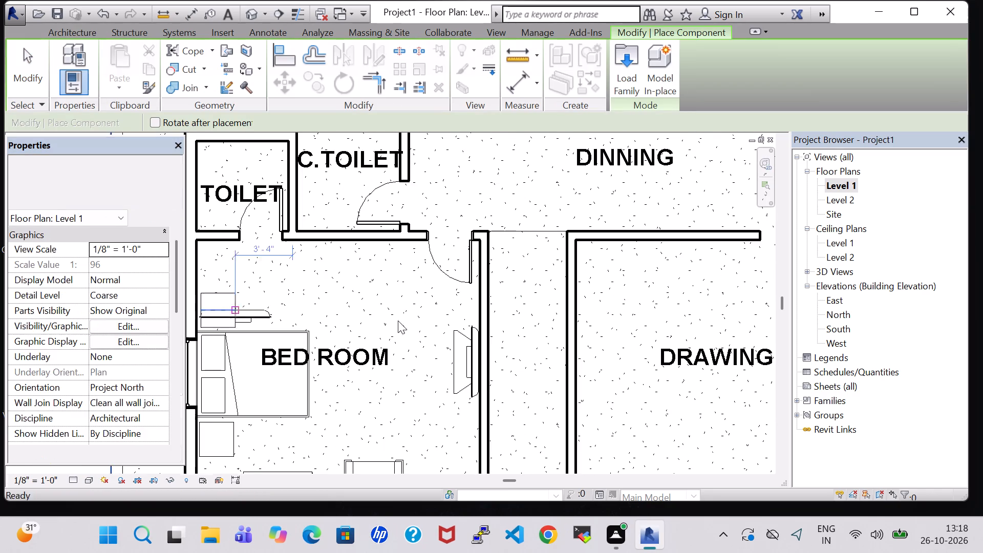
pyautogui.scroll(-3, 491, 323)
pyautogui.scroll(-1, 518, 365)
pyautogui.moveTo(512, 393); pyautogui.dragTo(484, 298, button='middle')
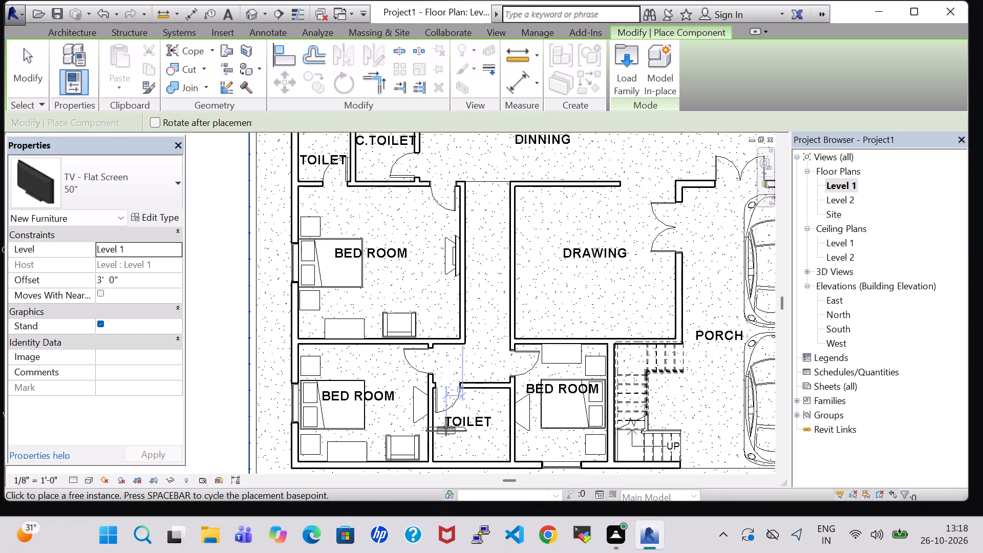
pyautogui.scroll(5, 446, 427)
pyautogui.press('space')
pyautogui.press('space')
pyautogui.press('space')
pyautogui.scroll(4, 381, 391)
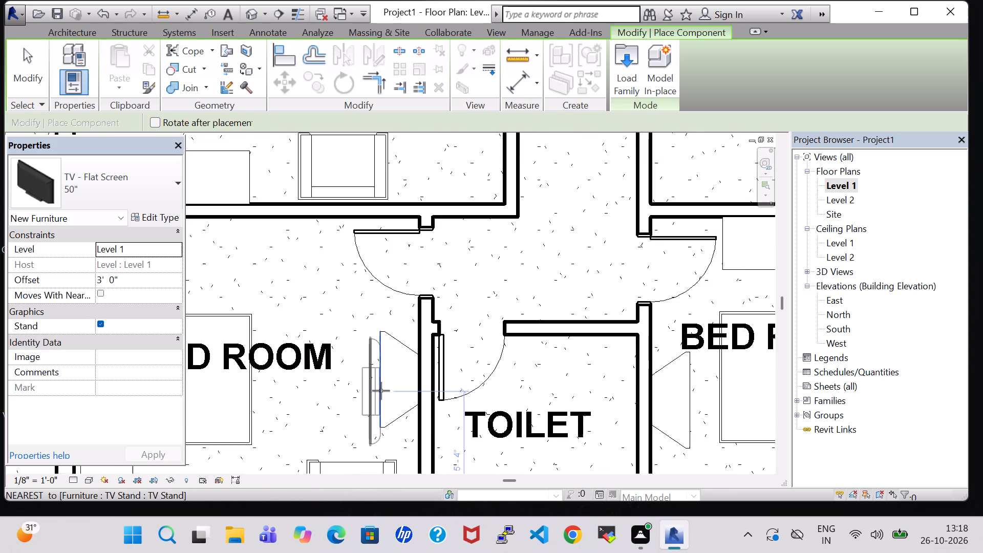
pyautogui.scroll(1, 381, 391)
pyautogui.click(435, 376)
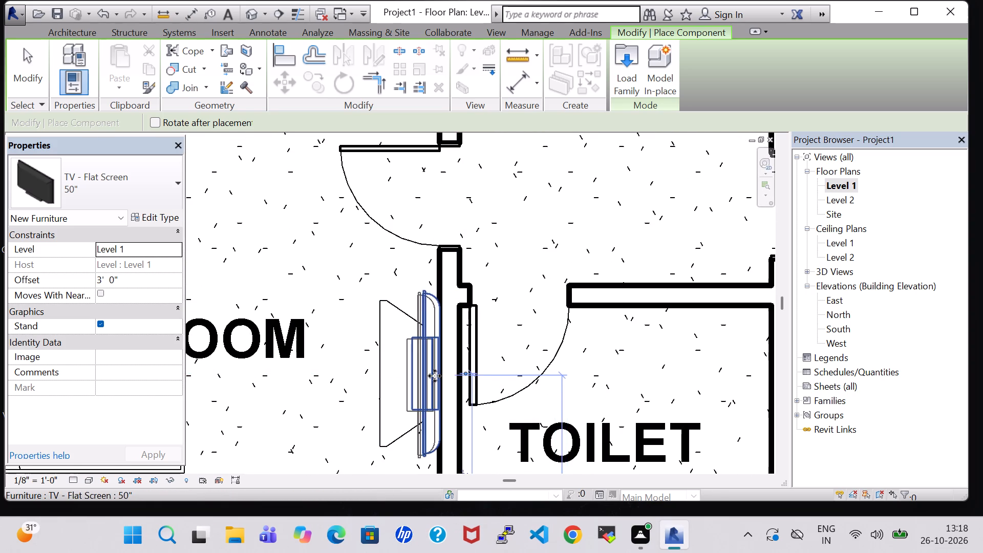
# Place another 50" TV, turned 180°, at the TV stand on the west wall of the bedroom beside the porch stair.
pyautogui.scroll(-8, 435, 376)
pyautogui.scroll(5, 619, 390)
pyautogui.press('space')
pyautogui.press('space')
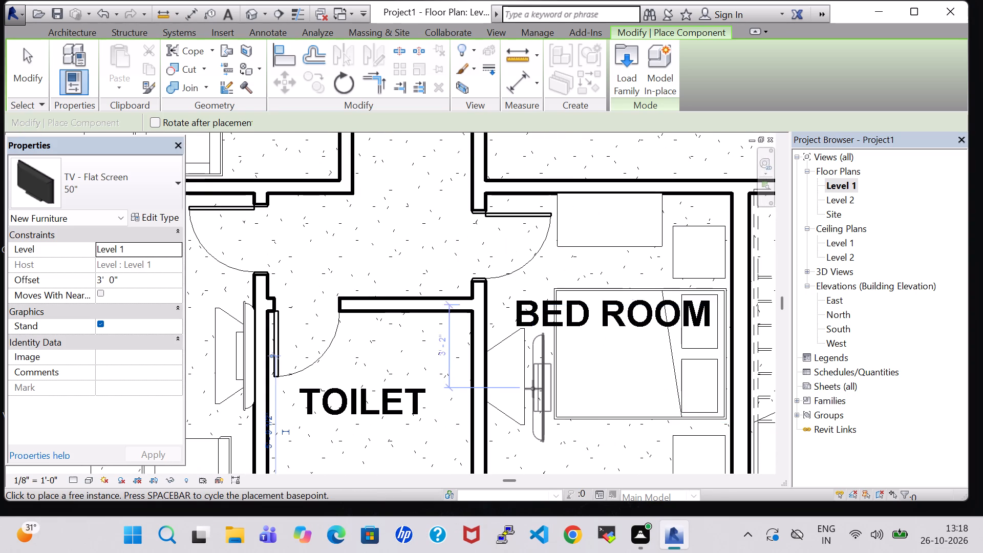
pyautogui.scroll(5, 533, 389)
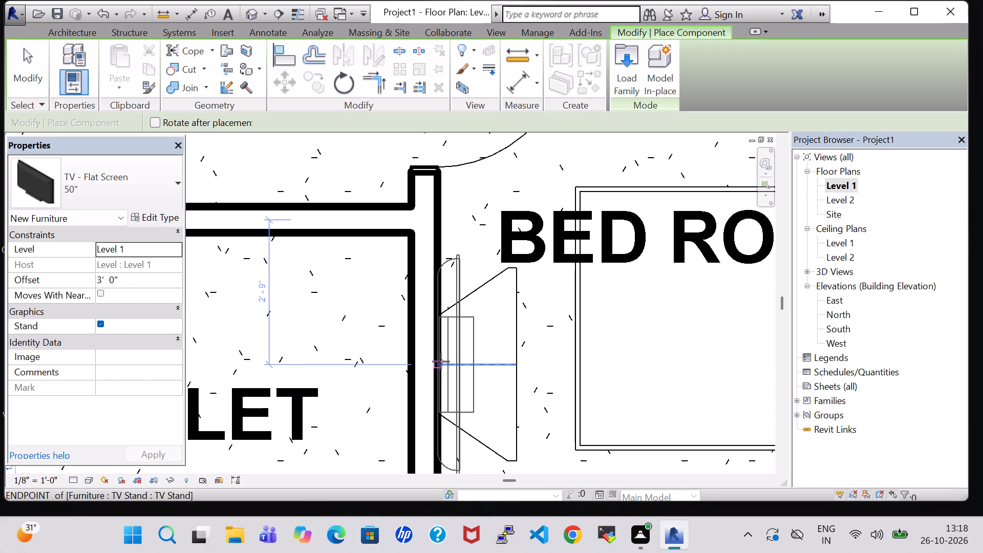
pyautogui.click(441, 361)
pyautogui.press('Escape')
pyautogui.press('Escape')
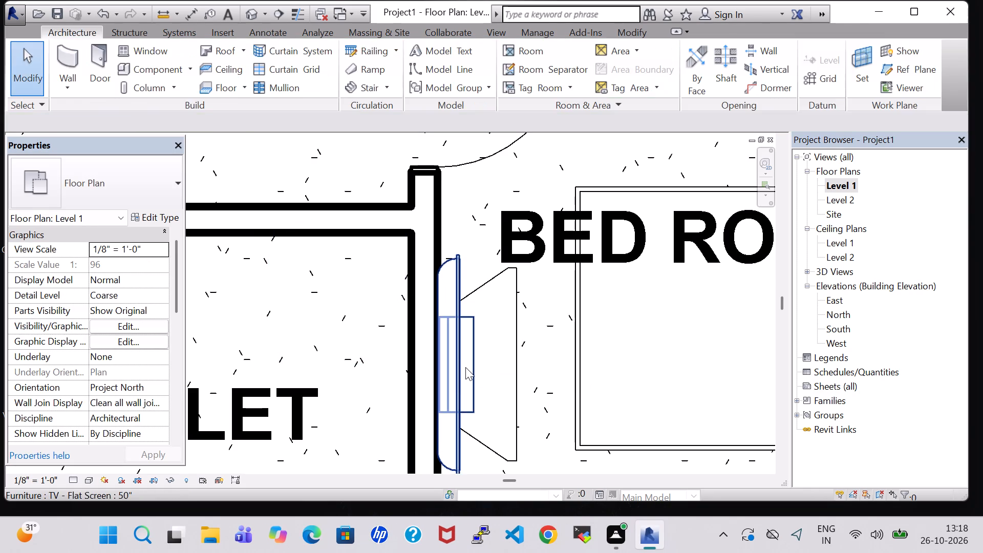
# Examine the placed TVs and the furniture layout of the bedrooms across the Level 1 floor plan.
pyautogui.click(465, 367)
pyautogui.scroll(-14, 412, 288)
pyautogui.click(439, 413)
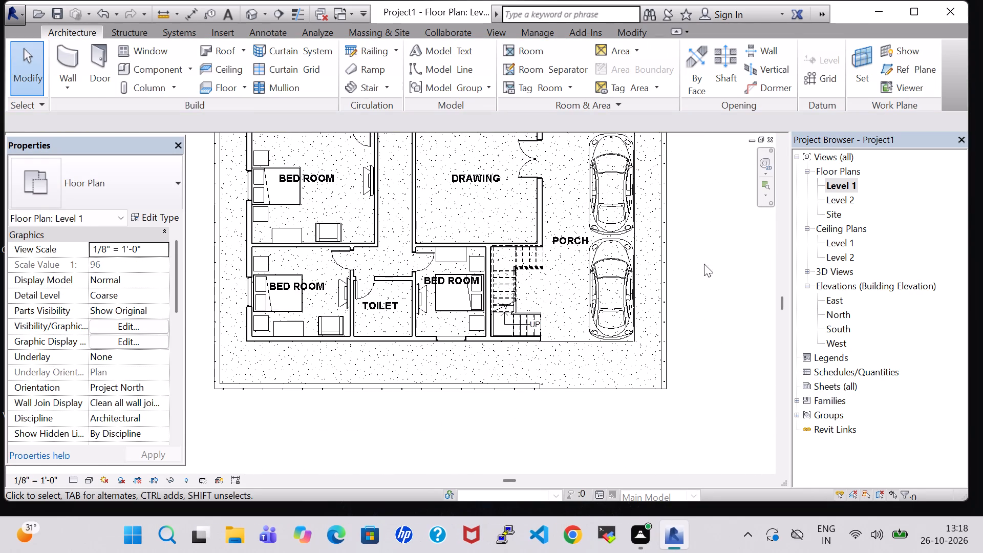
pyautogui.moveTo(704, 263); pyautogui.dragTo(708, 306, button='middle')
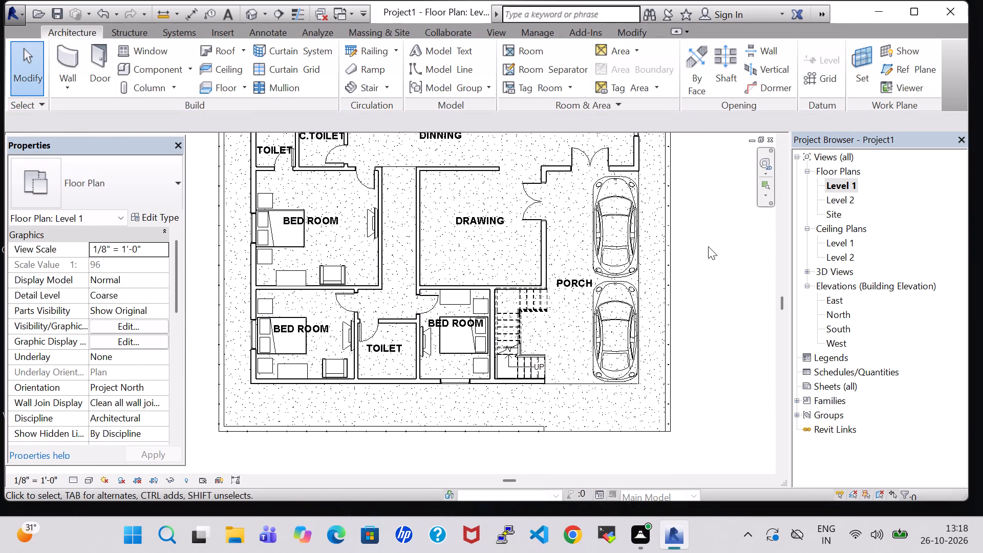
pyautogui.scroll(-2, 708, 246)
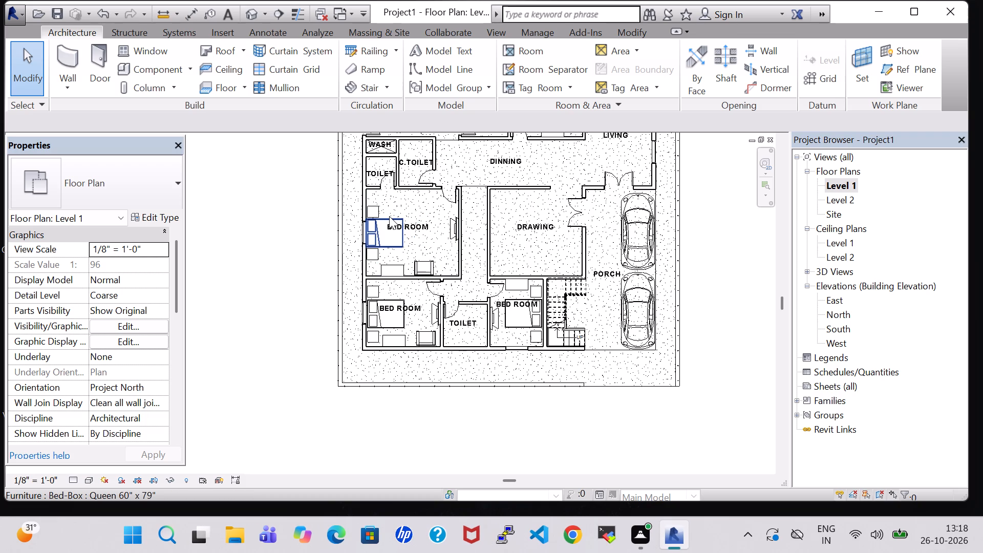
pyautogui.scroll(6, 389, 216)
pyautogui.moveTo(411, 184); pyautogui.dragTo(417, 215, button='middle')
pyautogui.scroll(1, 417, 215)
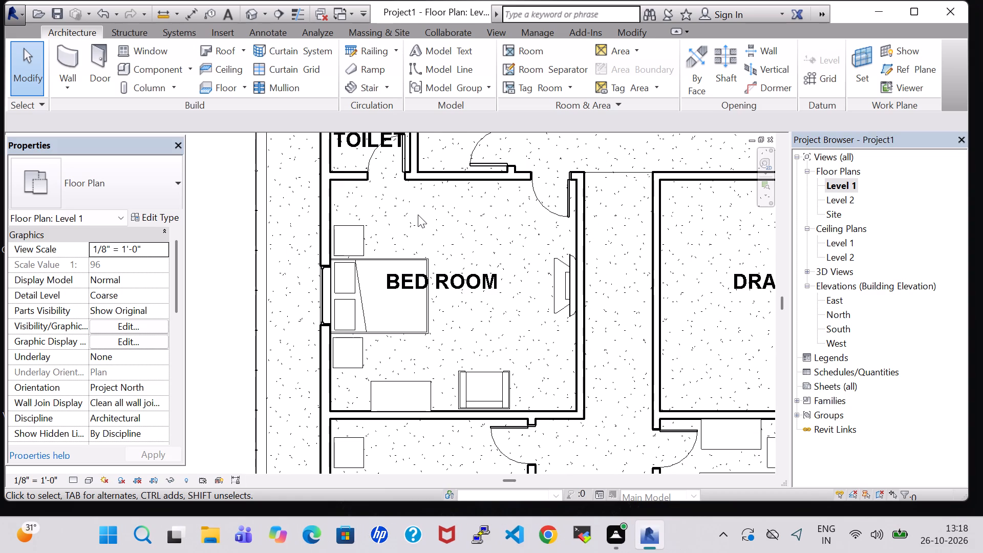
pyautogui.scroll(-4, 428, 226)
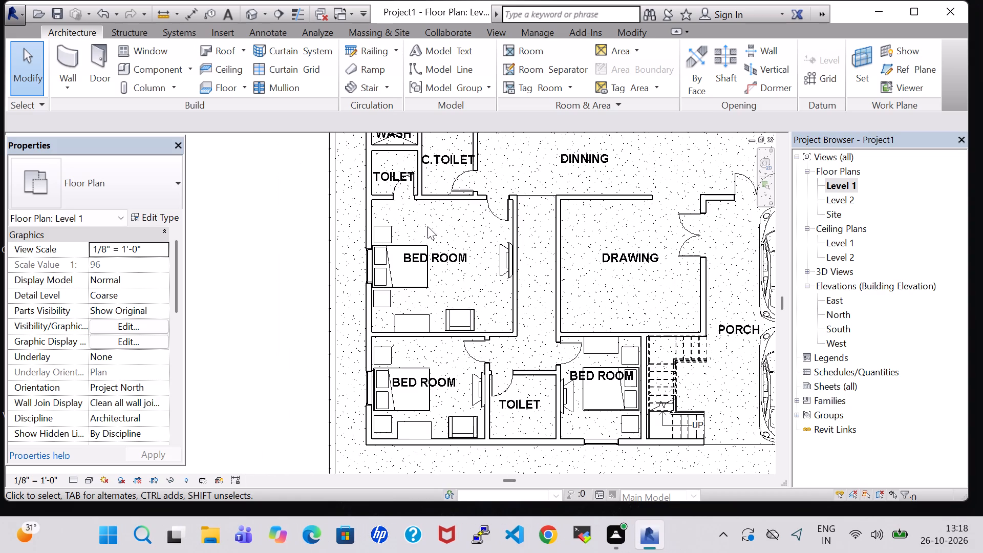
pyautogui.moveTo(454, 241); pyautogui.dragTo(417, 274, button='middle')
pyautogui.scroll(-2, 417, 274)
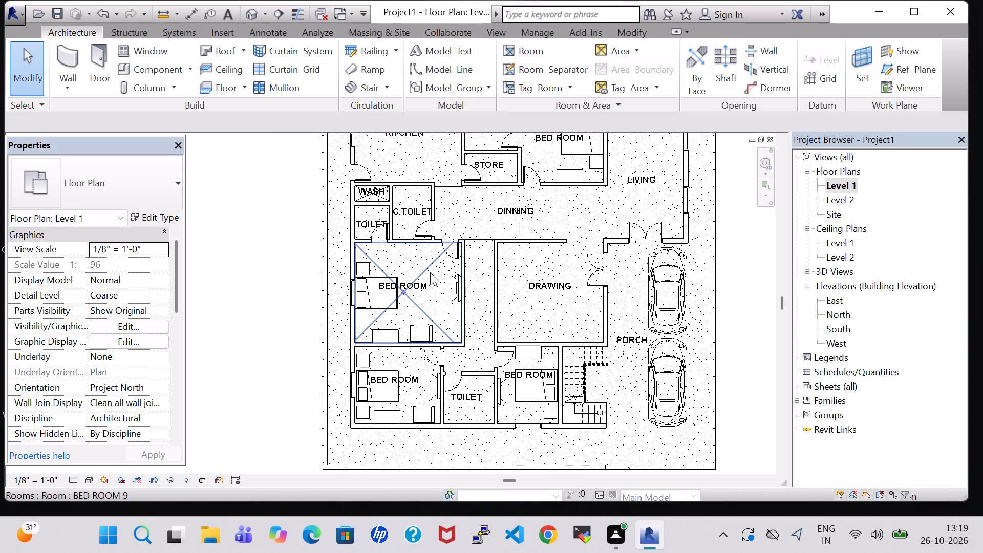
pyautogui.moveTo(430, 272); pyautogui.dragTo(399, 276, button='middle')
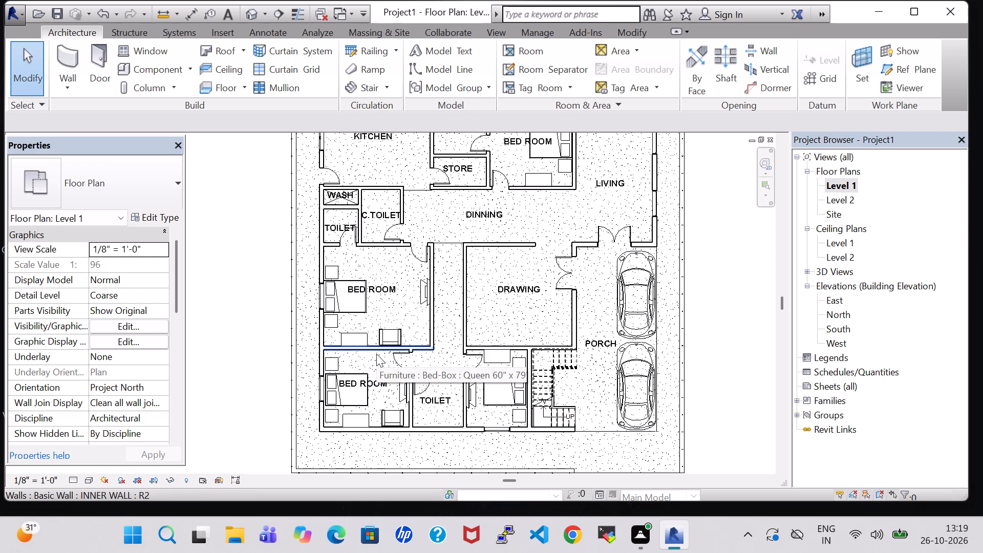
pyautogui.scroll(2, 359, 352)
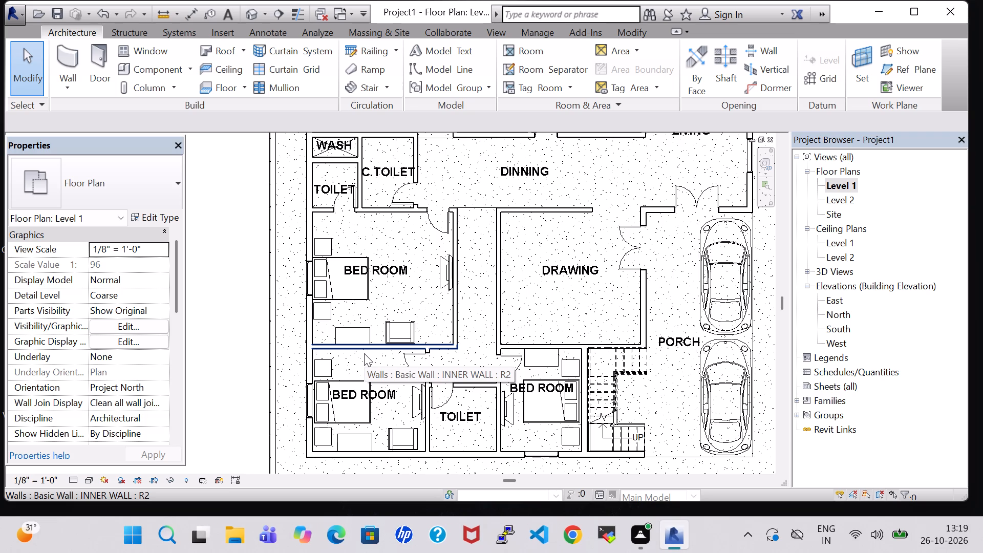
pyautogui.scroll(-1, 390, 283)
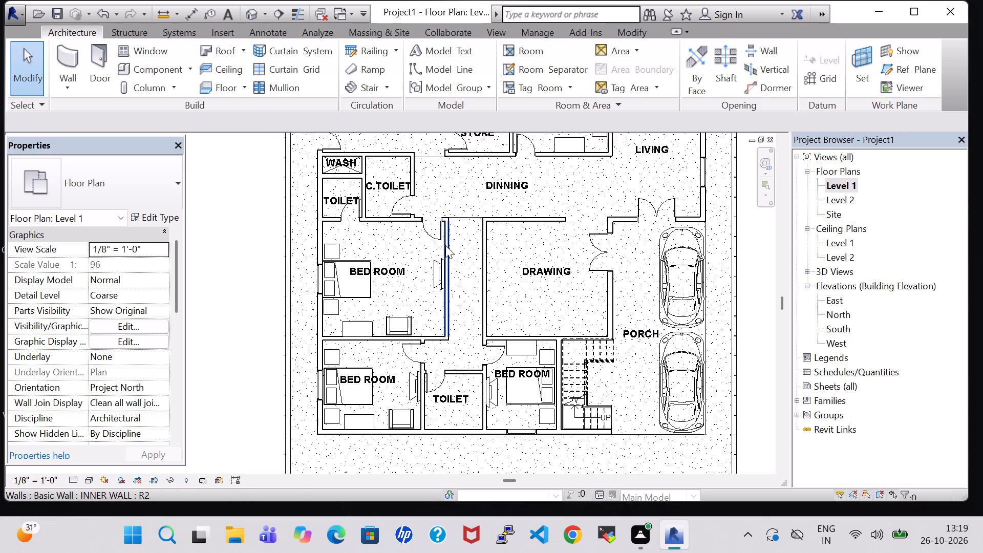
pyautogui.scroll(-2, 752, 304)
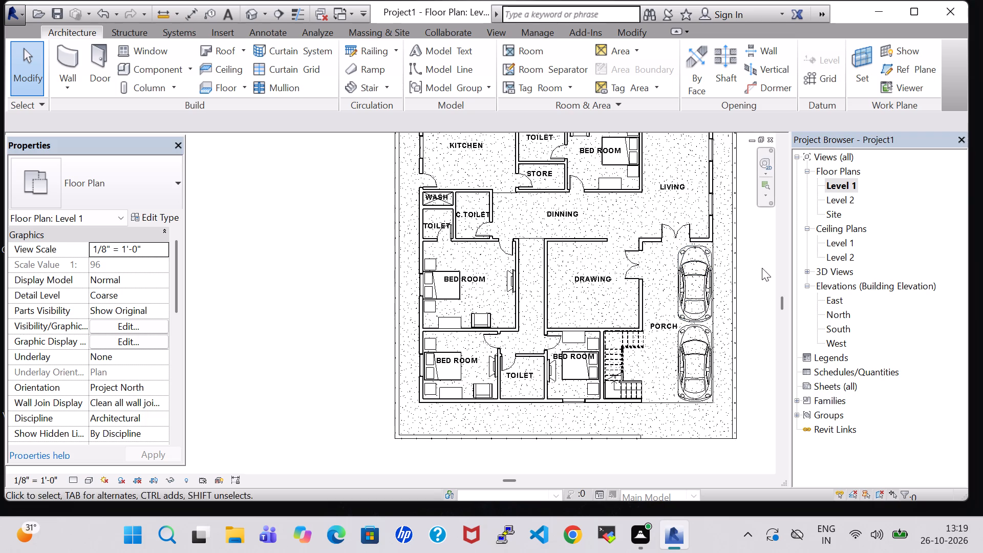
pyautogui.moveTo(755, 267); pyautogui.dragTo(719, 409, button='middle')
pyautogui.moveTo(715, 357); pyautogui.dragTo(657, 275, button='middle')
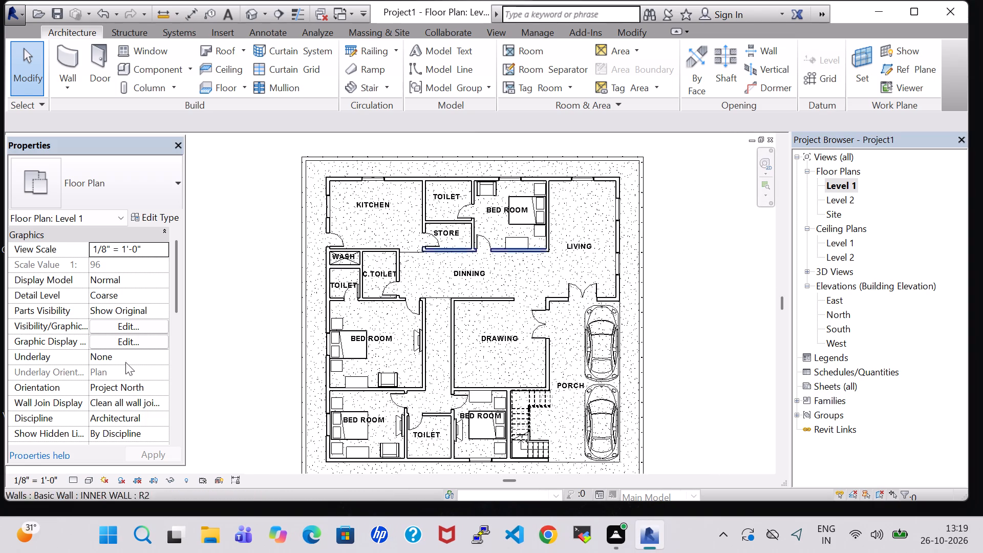
# Browse the Plumbing family library's Architectural and MEP Equipment folders, including Connectors and Water Heaters, for a component to load.
pyautogui.click(150, 71)
pyautogui.click(634, 66)
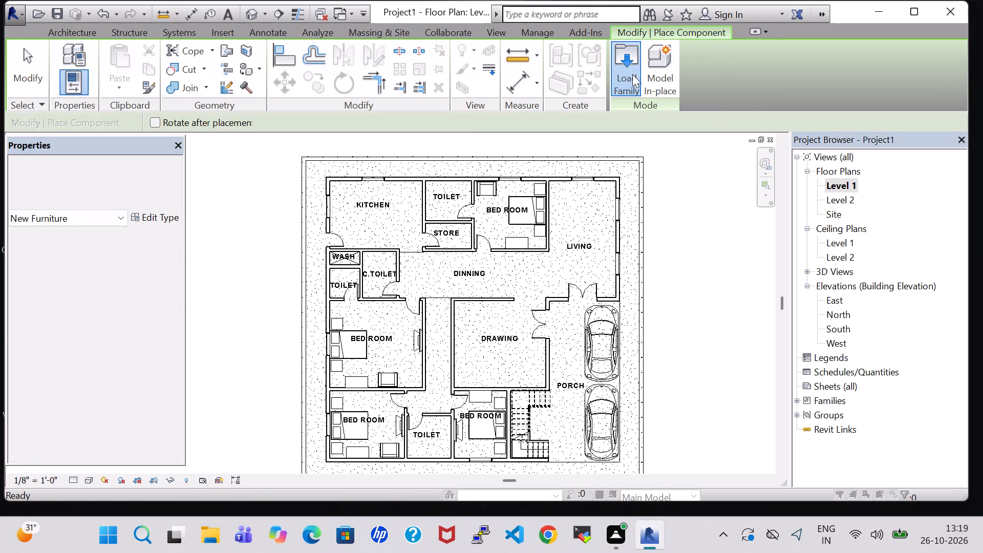
pyautogui.scroll(-4, 514, 216)
pyautogui.scroll(1, 403, 228)
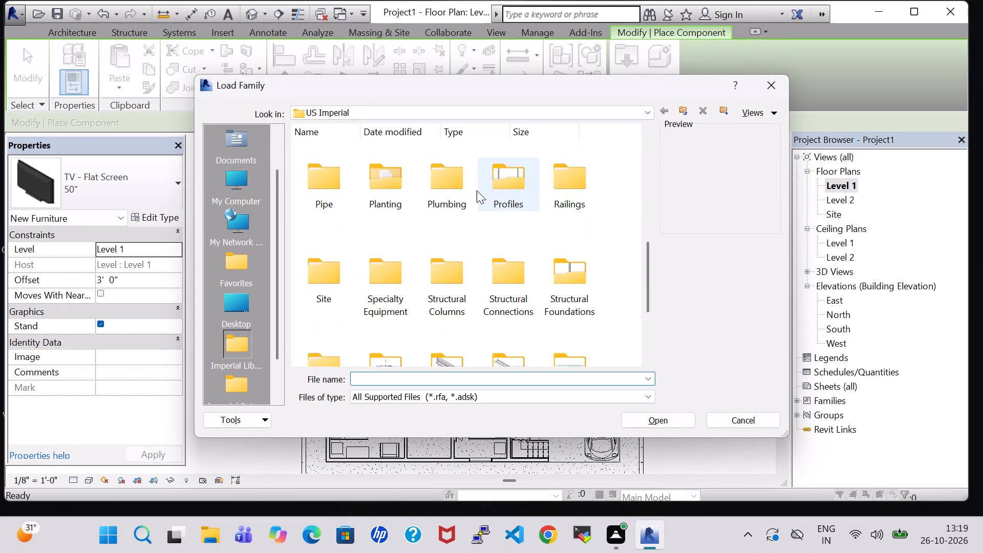
pyautogui.doubleClick(431, 179)
pyautogui.doubleClick(311, 160)
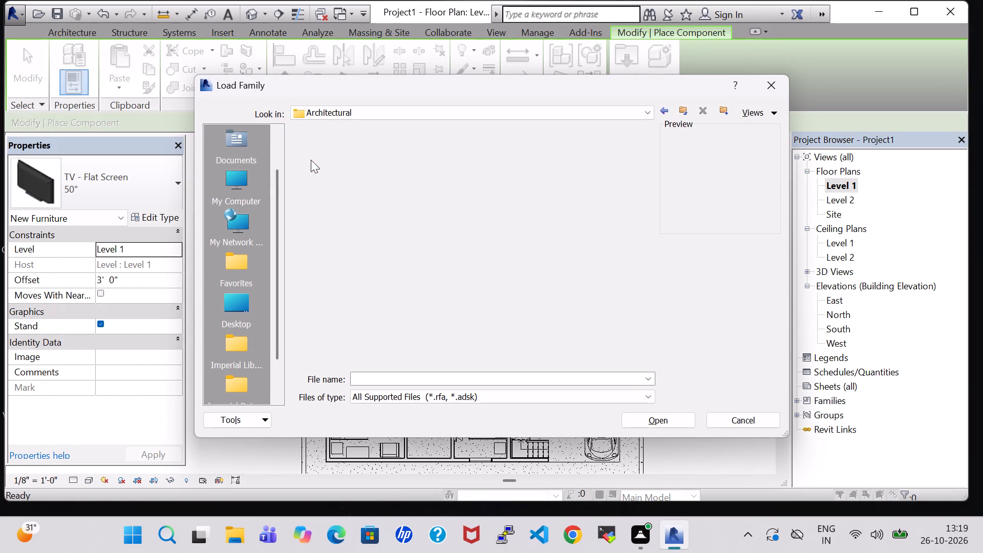
pyautogui.click(667, 111)
pyautogui.doubleClick(357, 172)
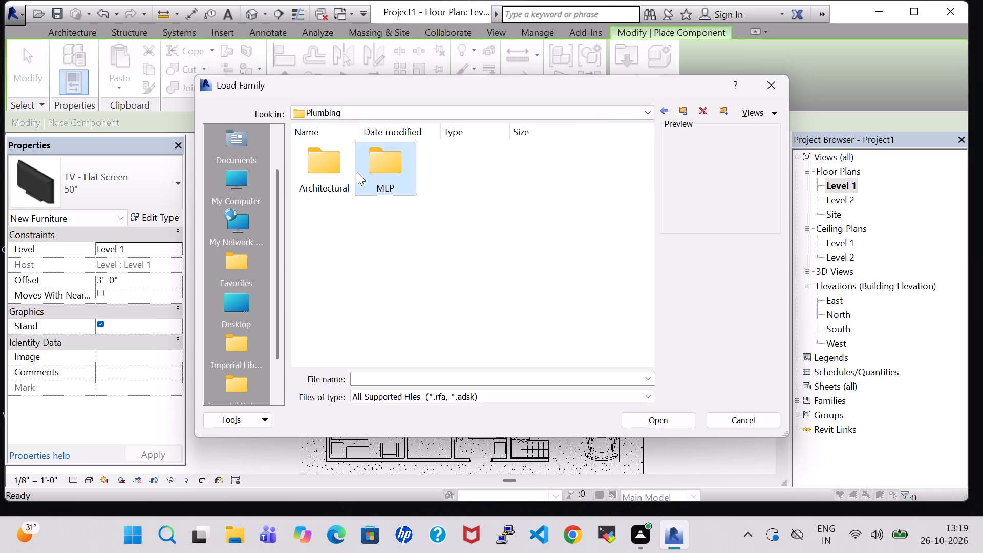
pyautogui.doubleClick(341, 173)
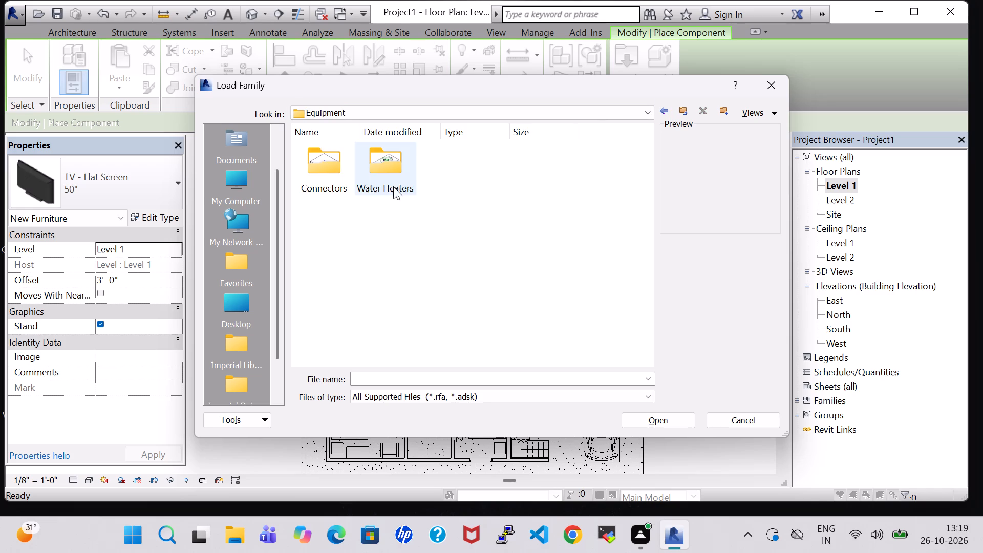
pyautogui.doubleClick(340, 176)
pyautogui.click(661, 113)
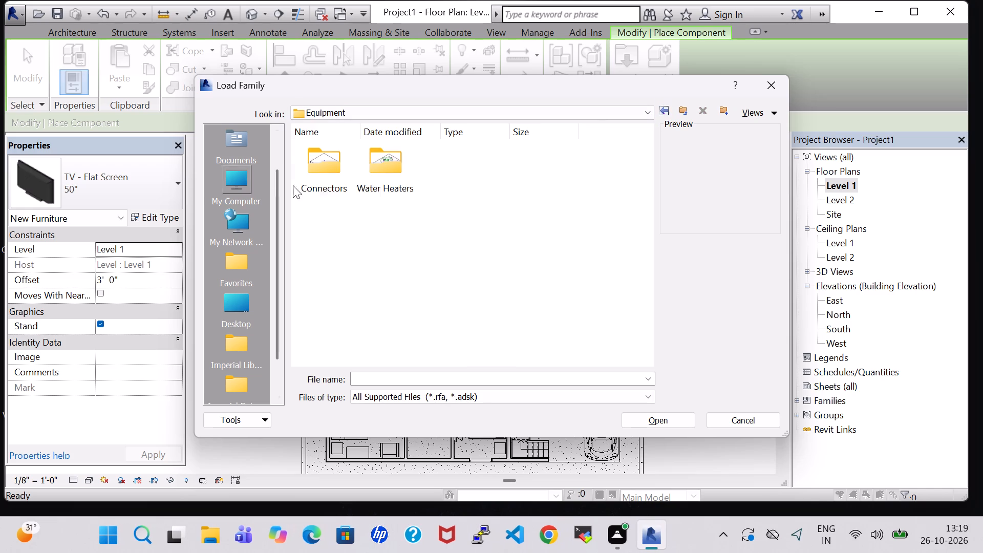
pyautogui.doubleClick(372, 166)
pyautogui.doubleClick(670, 107)
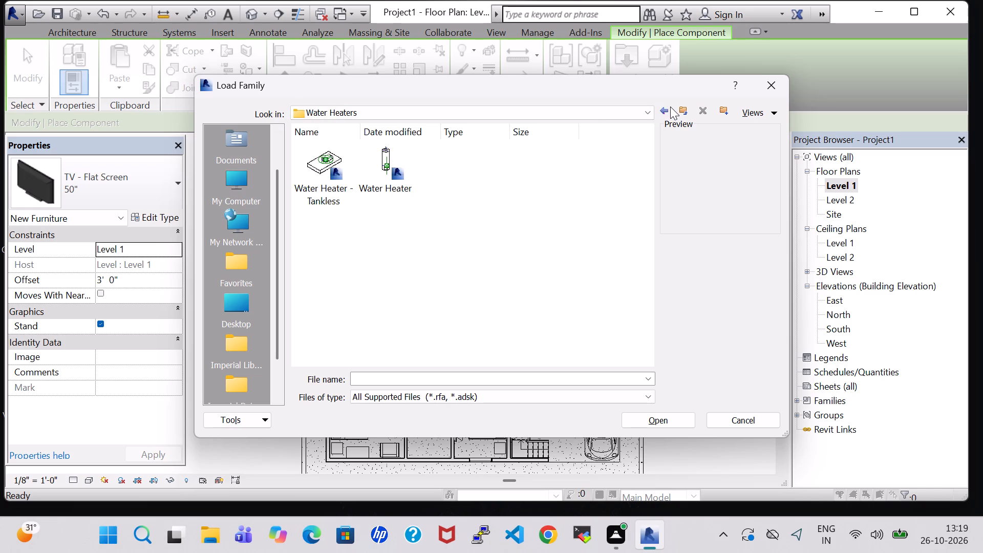
pyautogui.click(665, 108)
pyautogui.click(665, 108)
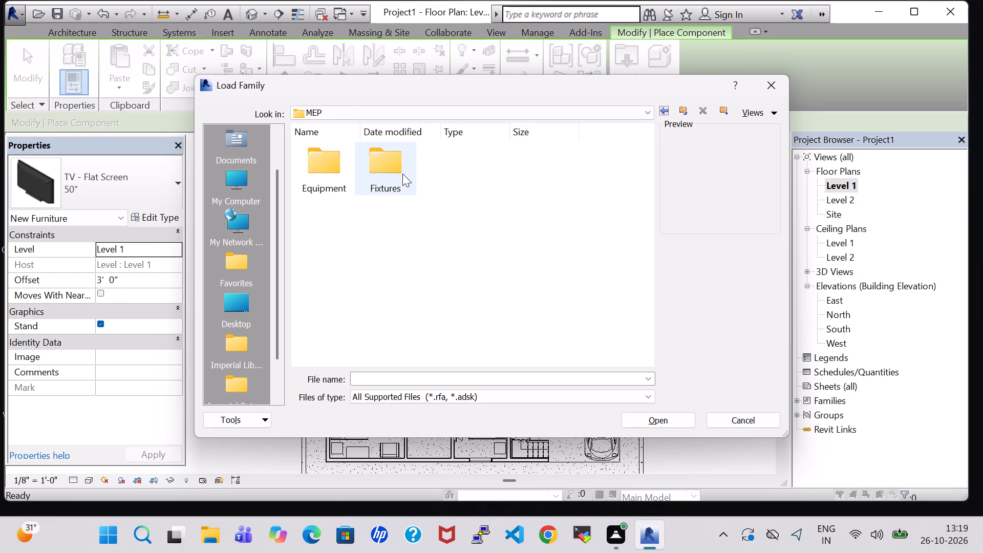
# Load the Washing Machine family from the Appliances folder of the MEP plumbing fixtures library.
pyautogui.doubleClick(402, 174)
pyautogui.doubleClick(337, 179)
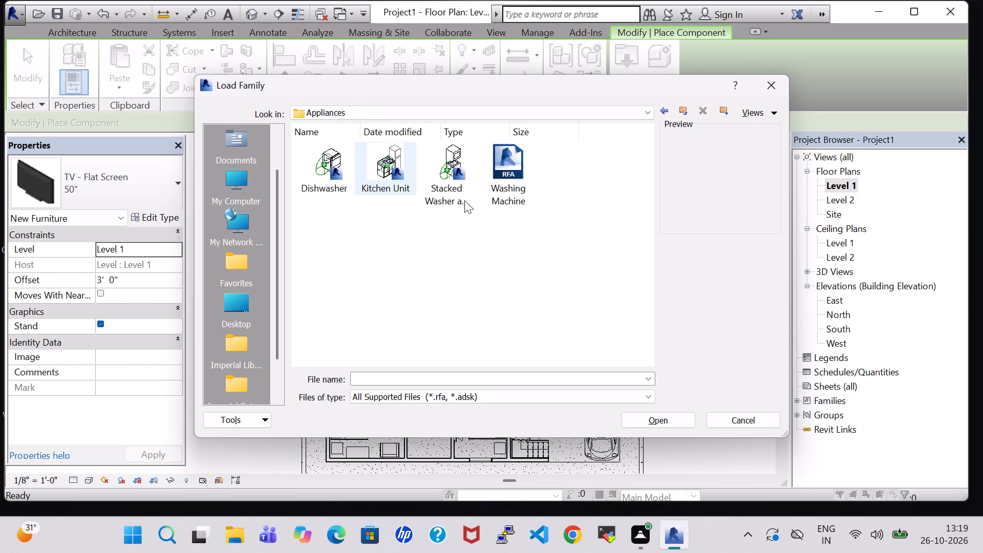
pyautogui.click(389, 172)
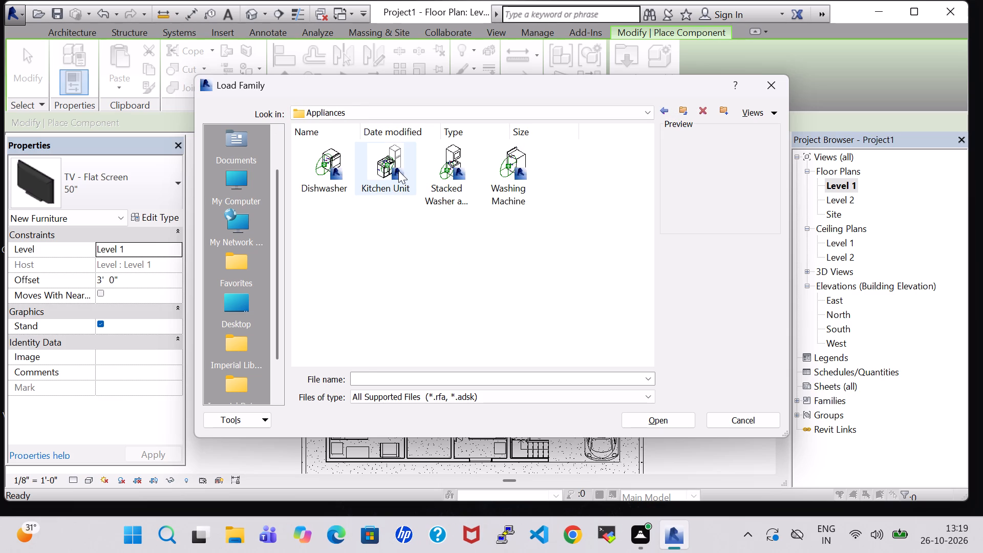
pyautogui.click(510, 180)
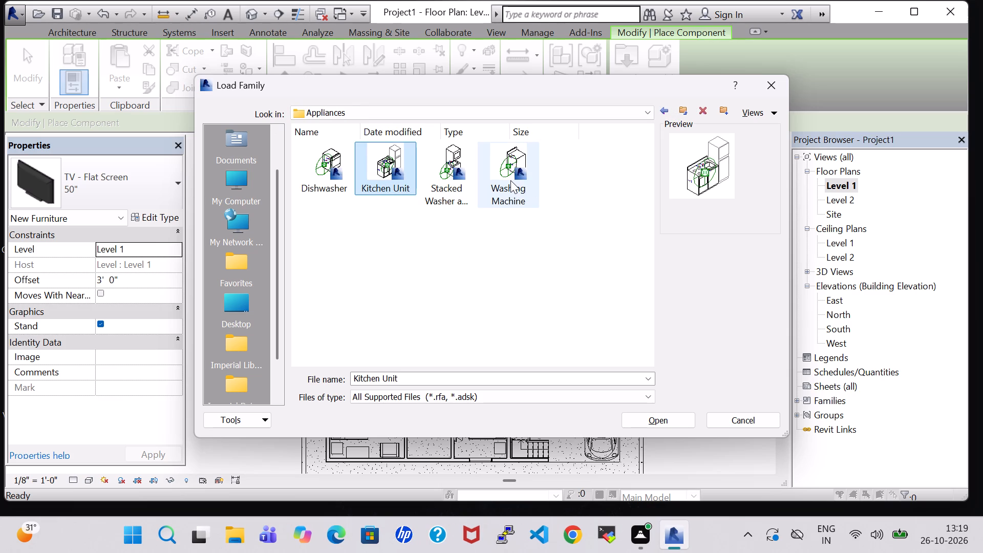
pyautogui.click(664, 426)
# Place a 26"x26" - Private washing machine on Level 1 at the east end of the WASH room.
pyautogui.scroll(3, 379, 278)
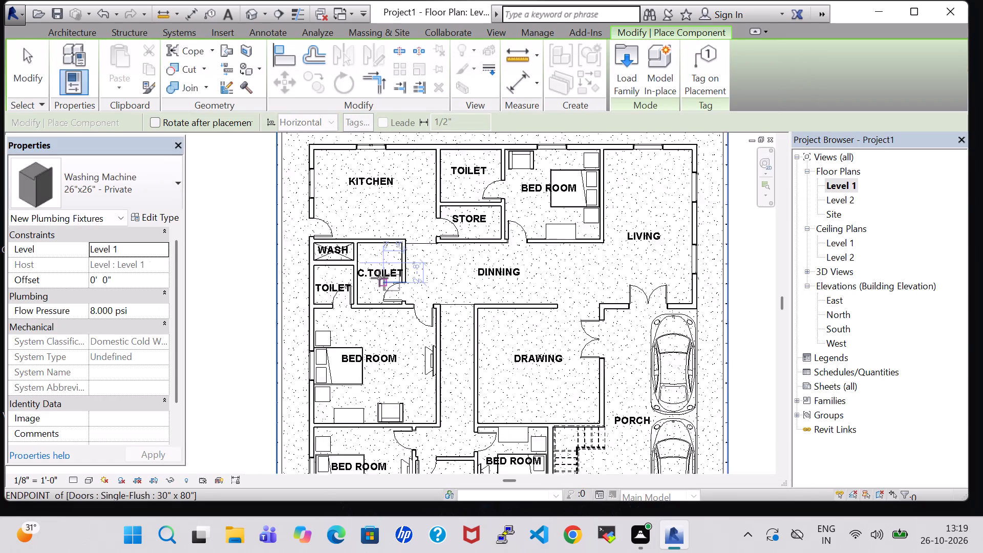
pyautogui.scroll(8, 379, 278)
pyautogui.moveTo(348, 264); pyautogui.dragTo(474, 332, button='middle')
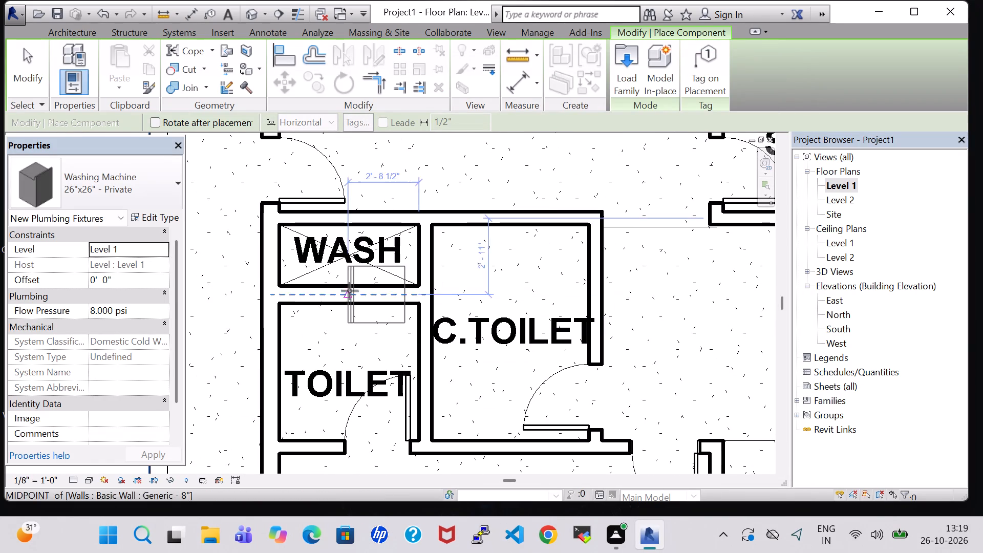
pyautogui.click(355, 262)
pyautogui.press('Escape')
pyautogui.press('Escape')
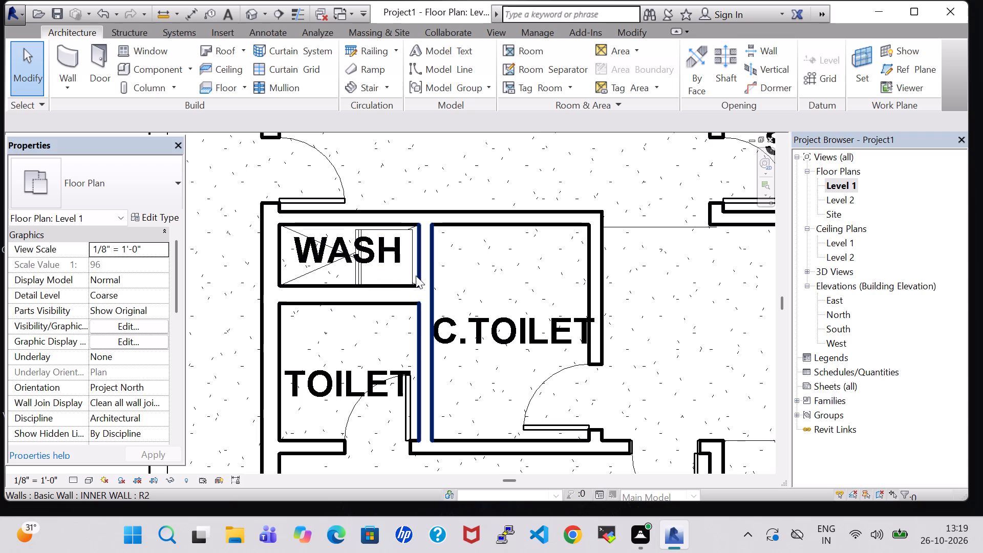
# Nudge the WASH room tag four increments west within its room.
pyautogui.scroll(3, 357, 274)
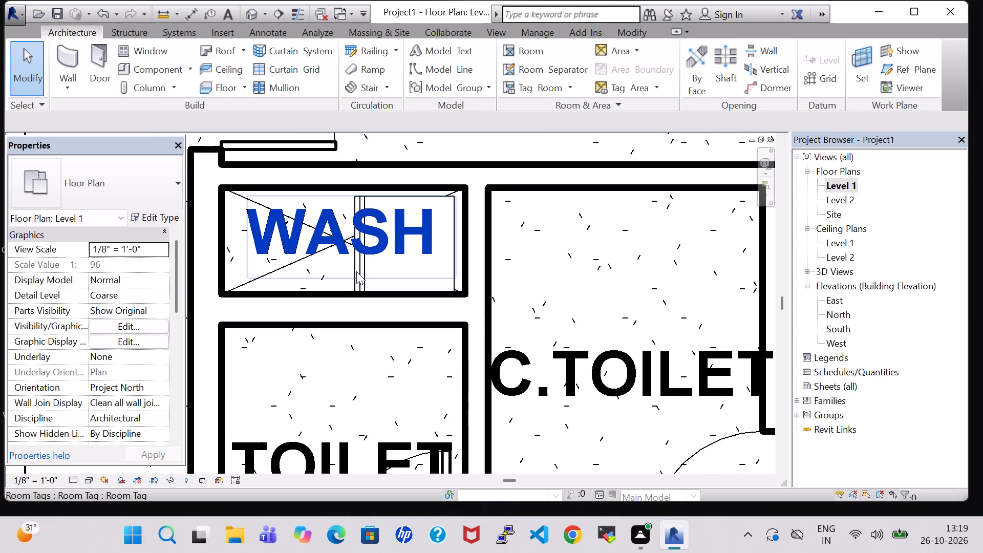
pyautogui.scroll(1, 356, 271)
pyautogui.click(367, 256)
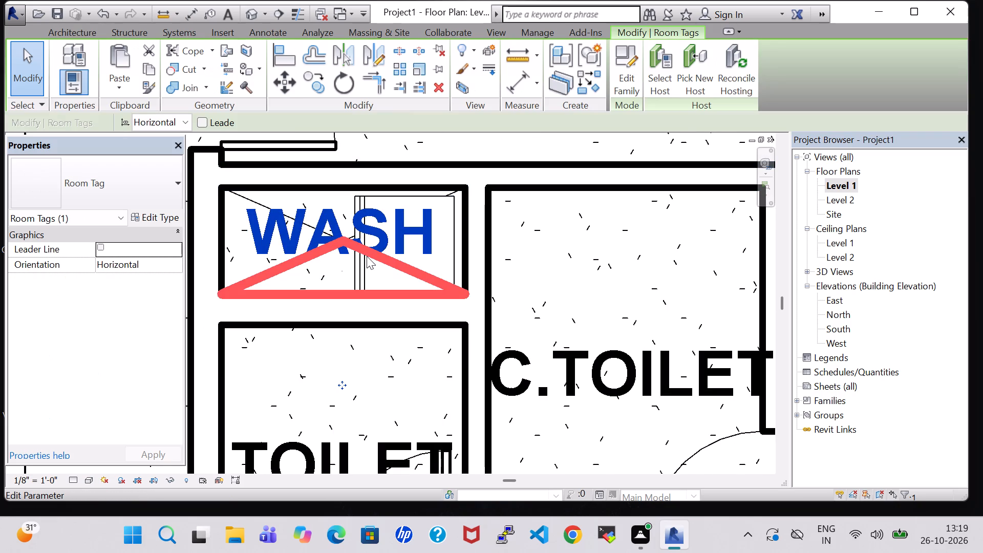
pyautogui.press('Left')
pyautogui.press('Left')
pyautogui.press('Left')
pyautogui.press('Left')
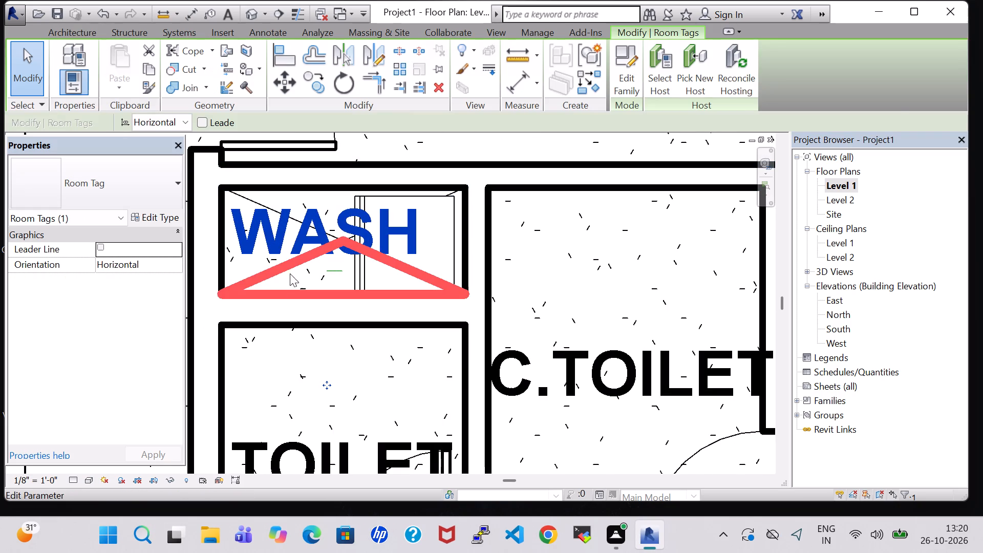
pyautogui.click(282, 394)
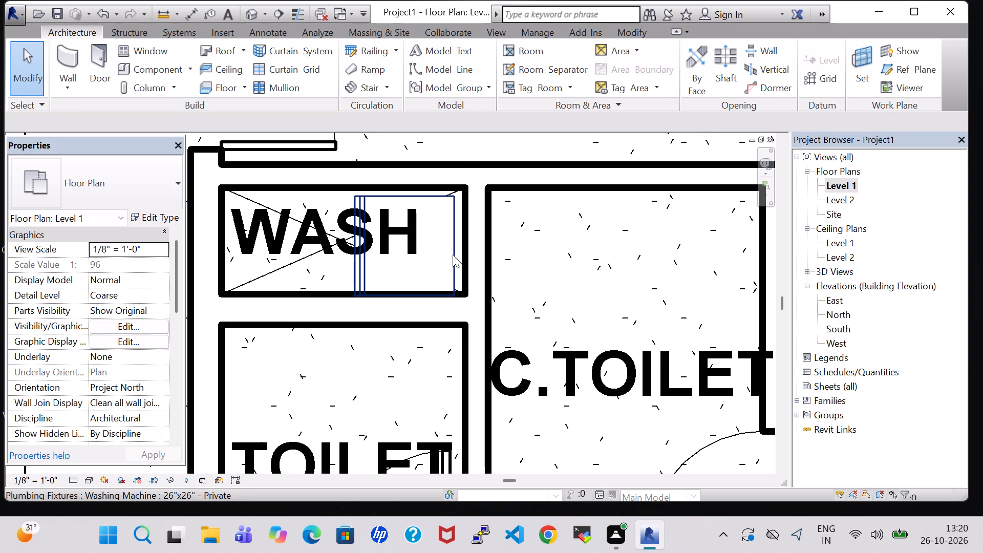
# Nudge the washing machine slightly north and east so it sits between the WASH room's walls, against the east wall.
pyautogui.click(453, 254)
pyautogui.press('Up')
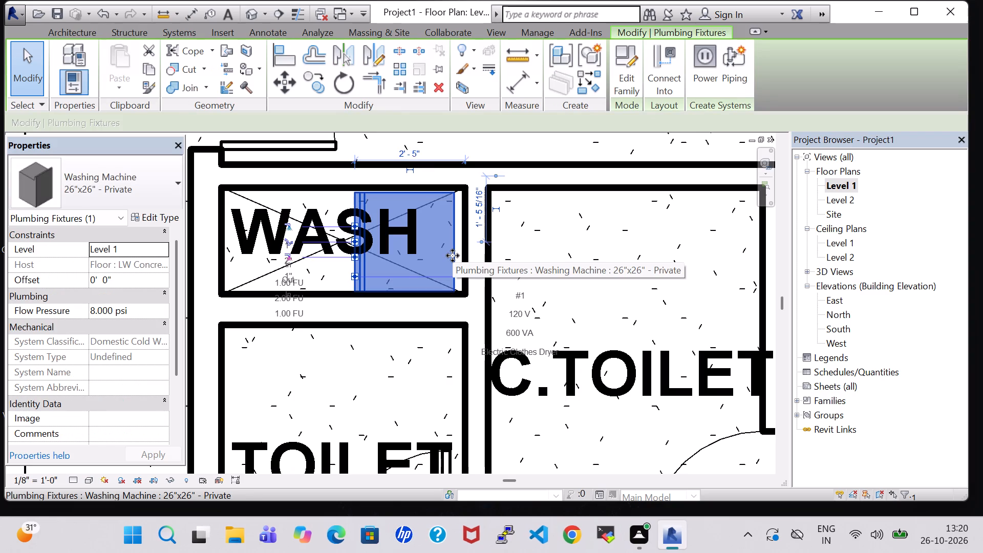
pyautogui.press('Up')
pyautogui.press('Down')
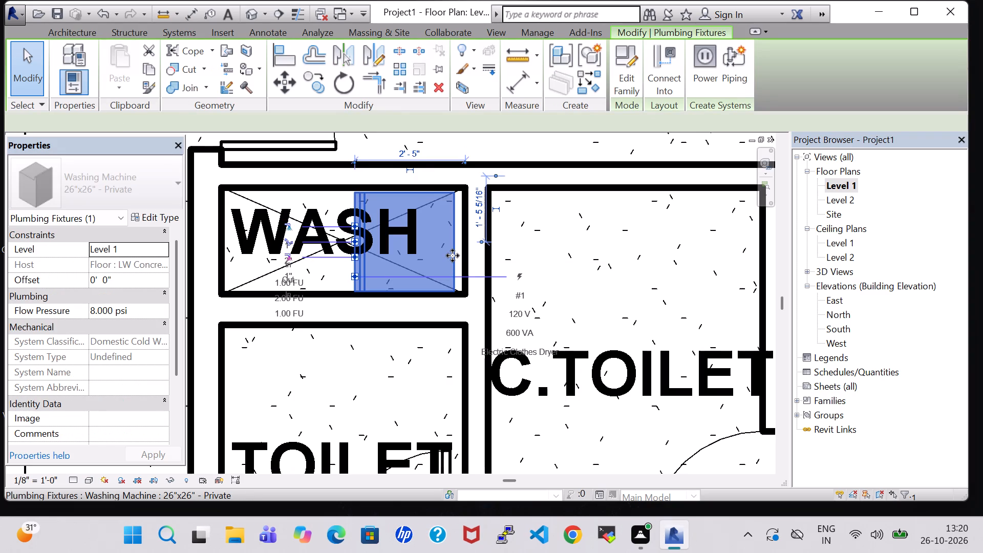
pyautogui.press('Right')
pyautogui.press('Right')
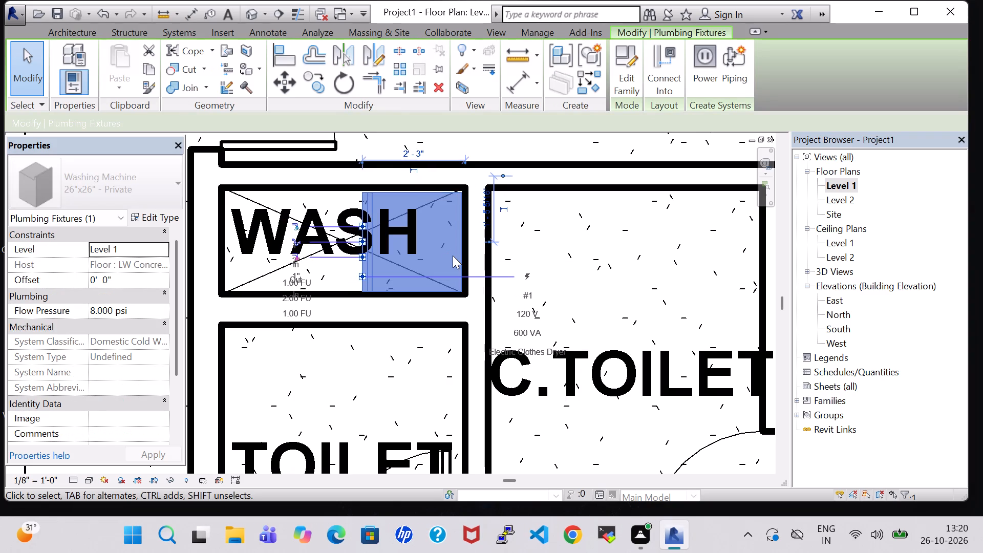
# Examine the washing machine's placement and orientation in the WASH room from several angles in the 3D view.
pyautogui.click(249, 13)
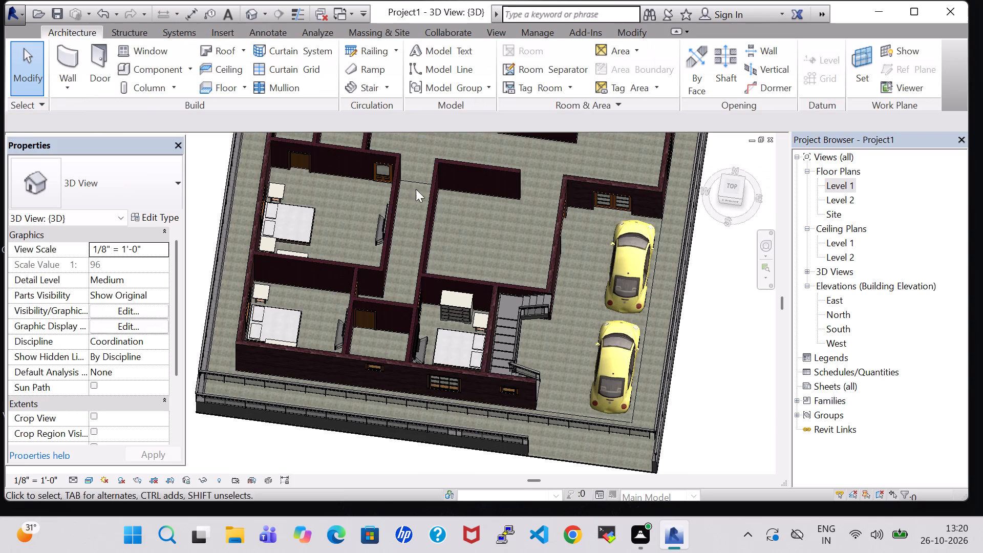
pyautogui.moveTo(348, 223); pyautogui.dragTo(364, 379, button='middle')
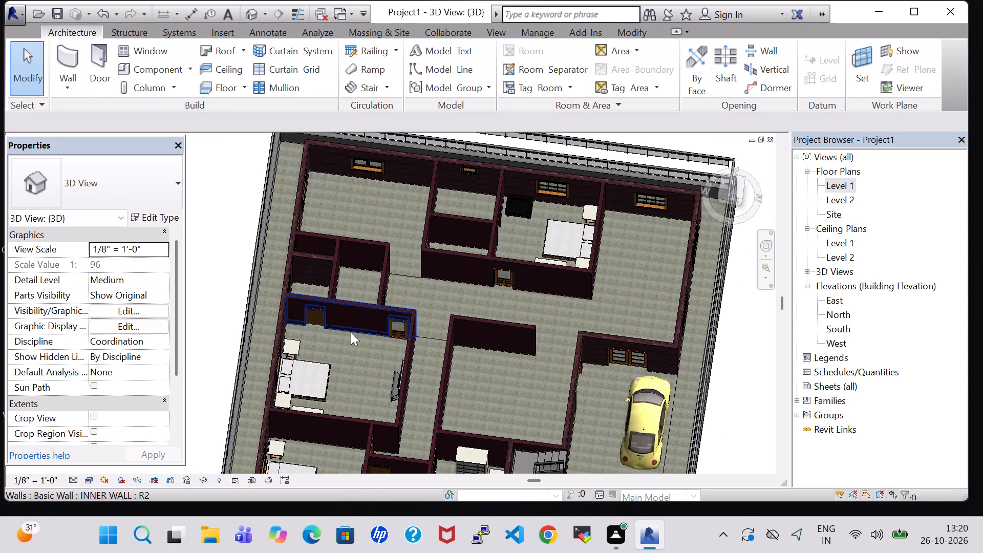
pyautogui.keyDown('shift'); pyautogui.moveTo(374, 191); pyautogui.dragTo(379, 212, button='middle'); pyautogui.keyUp('shift')
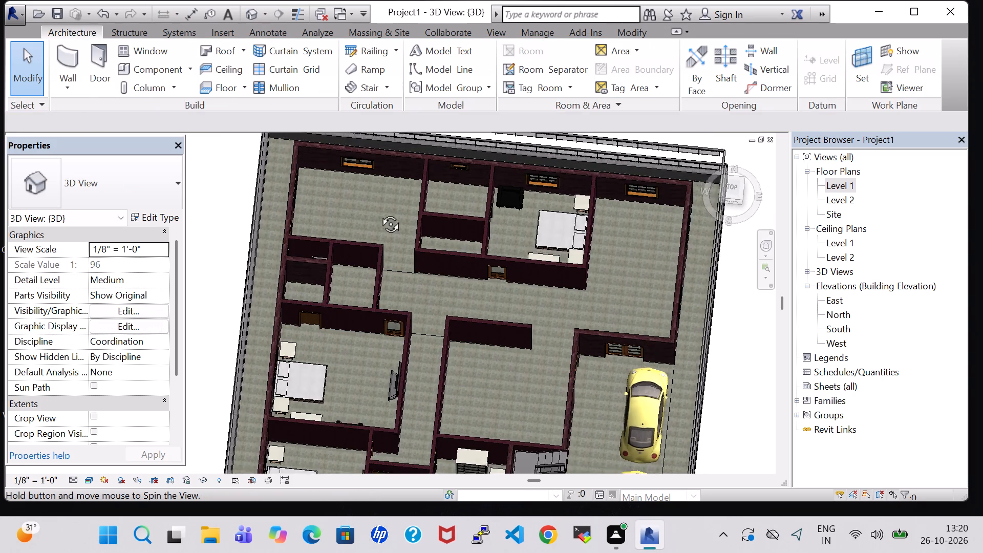
pyautogui.keyDown('shift'); pyautogui.moveTo(379, 212); pyautogui.dragTo(381, 285, button='middle'); pyautogui.keyUp('shift')
pyautogui.scroll(11, 324, 272)
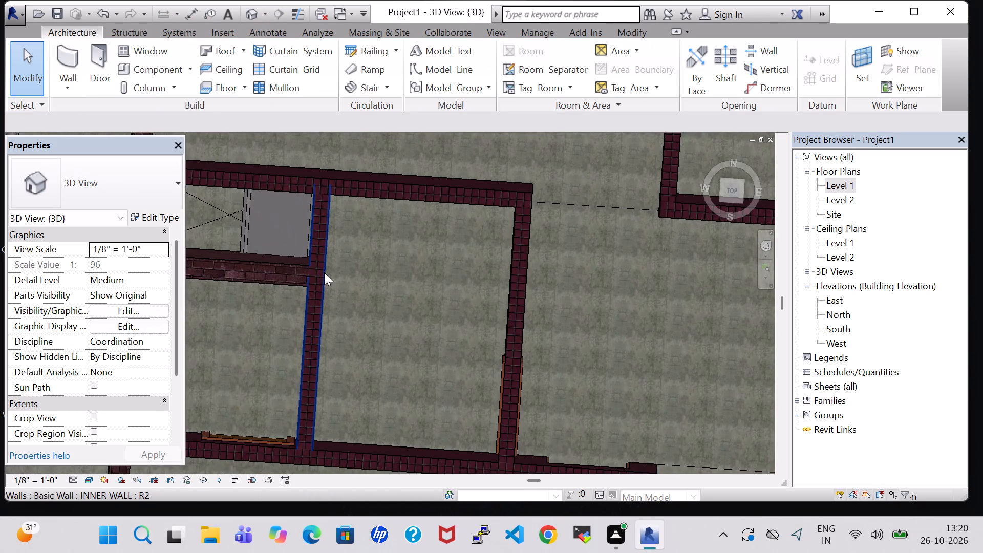
pyautogui.keyDown('shift'); pyautogui.moveTo(371, 303); pyautogui.dragTo(393, 296, button='middle'); pyautogui.keyUp('shift')
pyautogui.moveTo(481, 335); pyautogui.dragTo(838, 108, button='middle')
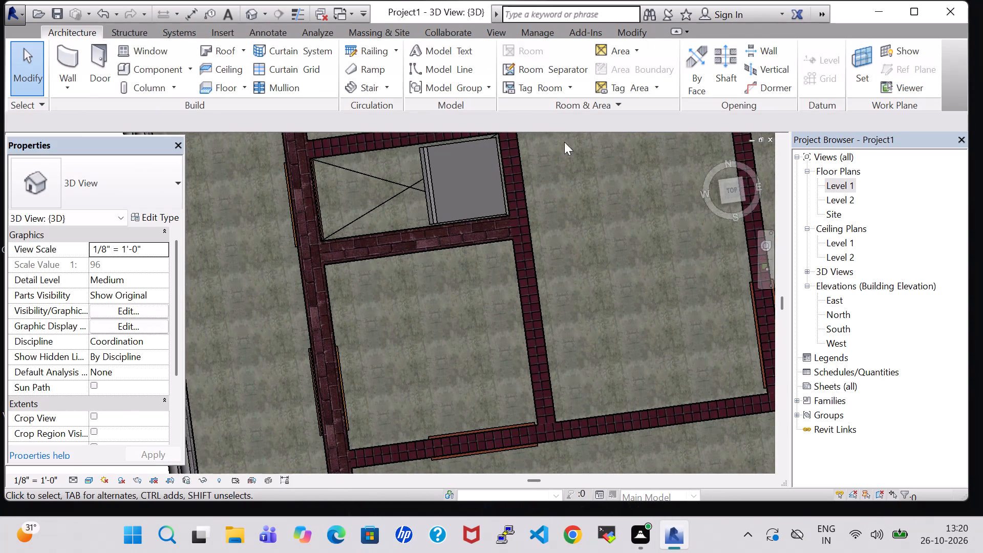
pyautogui.keyDown('shift'); pyautogui.moveTo(450, 309); pyautogui.dragTo(565, 281, button='middle'); pyautogui.keyUp('shift')
pyautogui.scroll(-1, 565, 281)
pyautogui.moveTo(531, 368); pyautogui.dragTo(544, 103, button='middle')
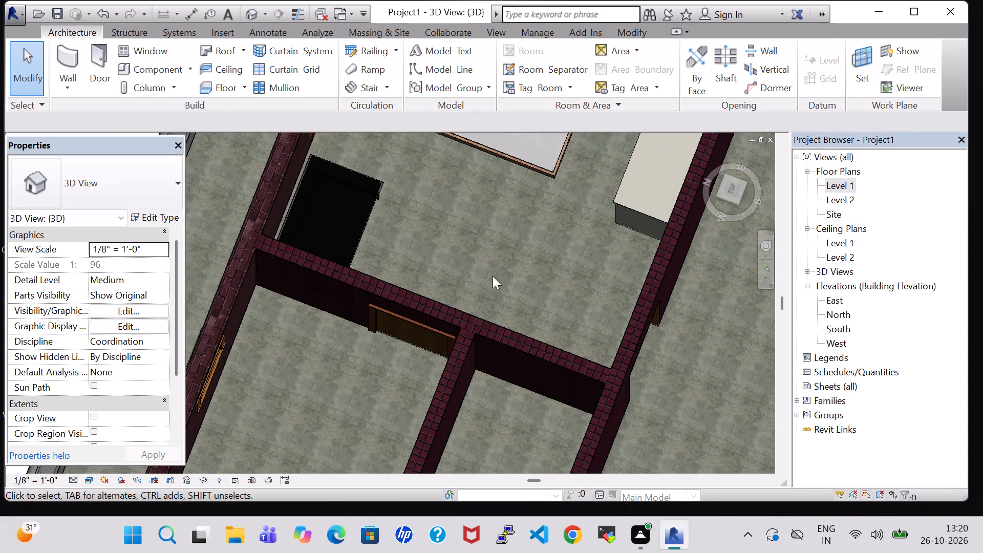
pyautogui.moveTo(496, 297); pyautogui.dragTo(595, 0, button='middle')
pyautogui.moveTo(486, 380); pyautogui.dragTo(517, 87, button='middle')
pyautogui.moveTo(437, 297); pyautogui.dragTo(455, 131, button='middle')
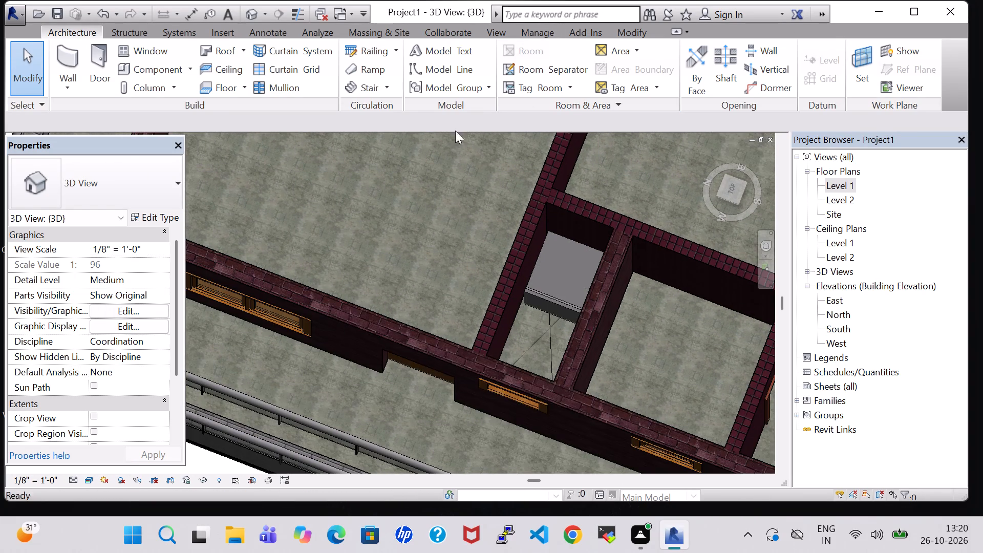
pyautogui.keyDown('shift'); pyautogui.moveTo(638, 331); pyautogui.dragTo(670, 254, button='middle'); pyautogui.keyUp('shift')
pyautogui.moveTo(644, 330); pyautogui.dragTo(462, 56, button='middle')
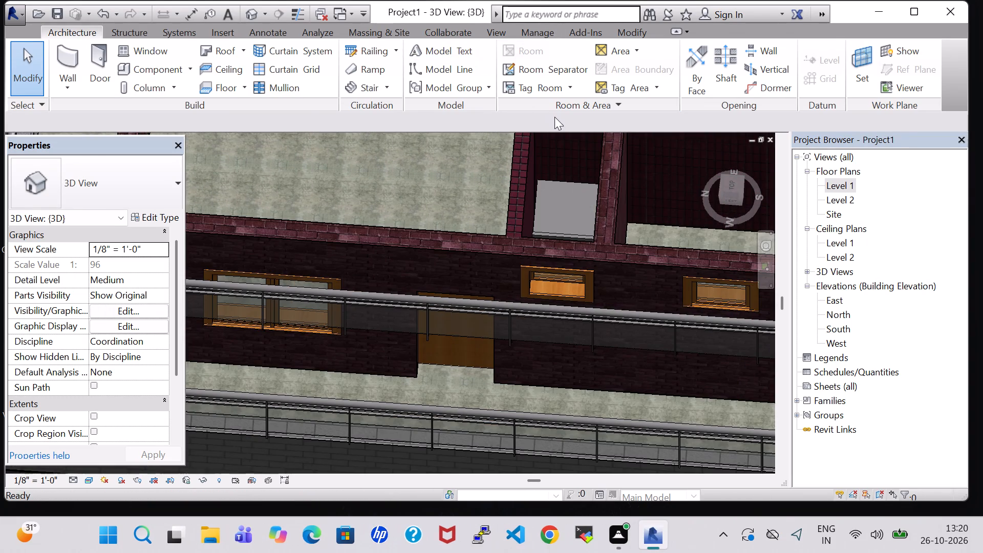
pyautogui.keyDown('shift'); pyautogui.moveTo(656, 204); pyautogui.dragTo(655, 243, button='middle'); pyautogui.keyUp('shift')
pyautogui.scroll(5, 609, 302)
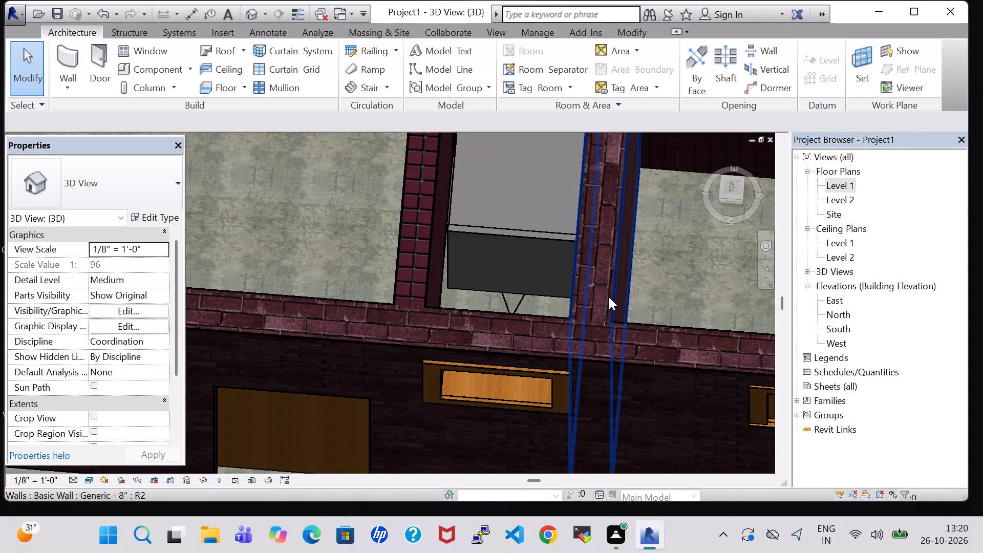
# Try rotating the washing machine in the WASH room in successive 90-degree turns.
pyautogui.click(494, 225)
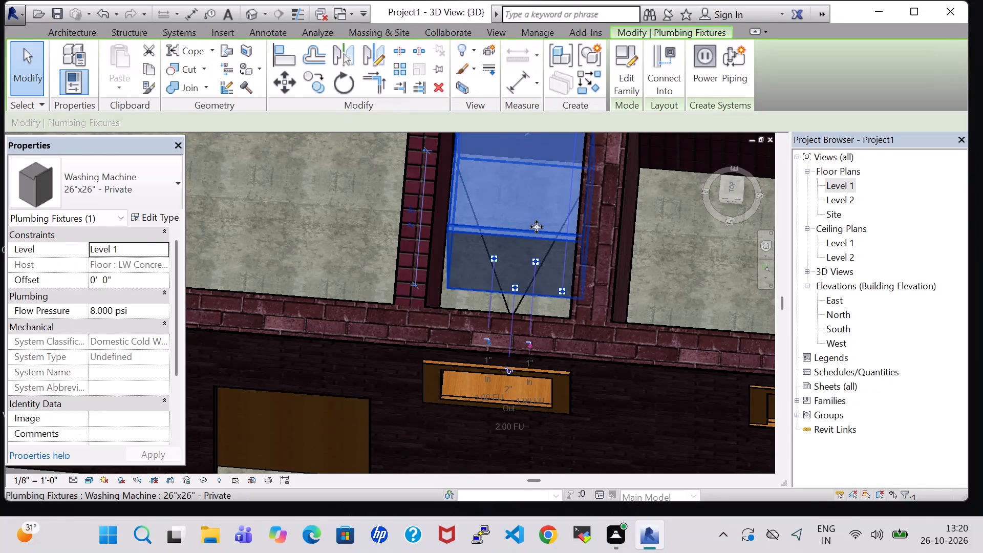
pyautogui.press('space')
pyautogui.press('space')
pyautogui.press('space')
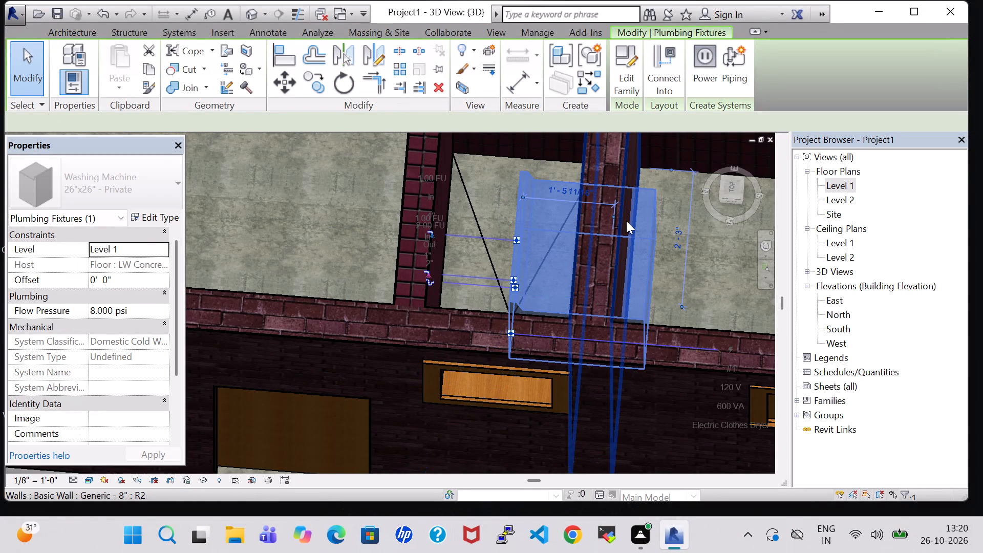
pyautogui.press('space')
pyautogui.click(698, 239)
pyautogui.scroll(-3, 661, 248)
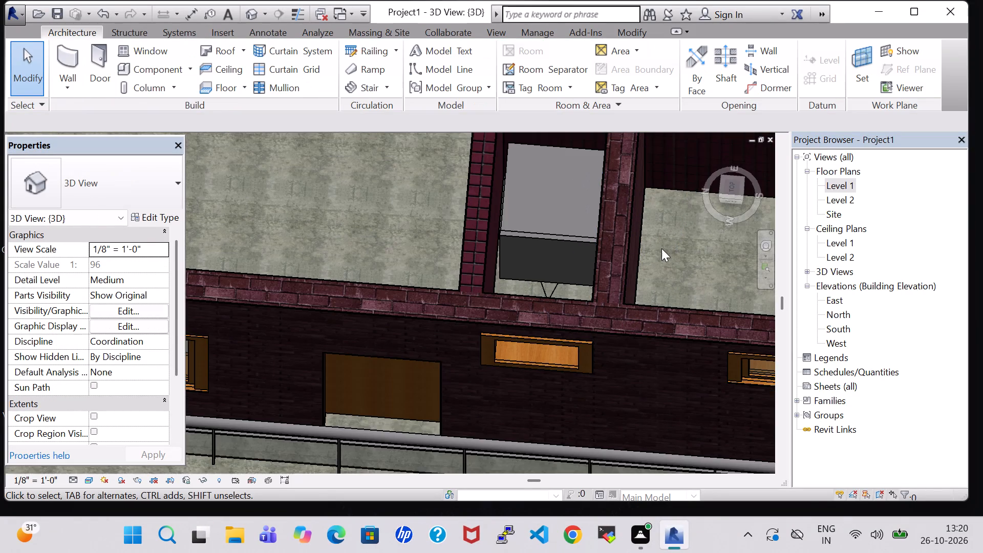
# Open the Level 1 floor plan and examine the overall layout of rooms, furniture and parked cars.
pyautogui.doubleClick(839, 191)
pyautogui.scroll(-2, 533, 272)
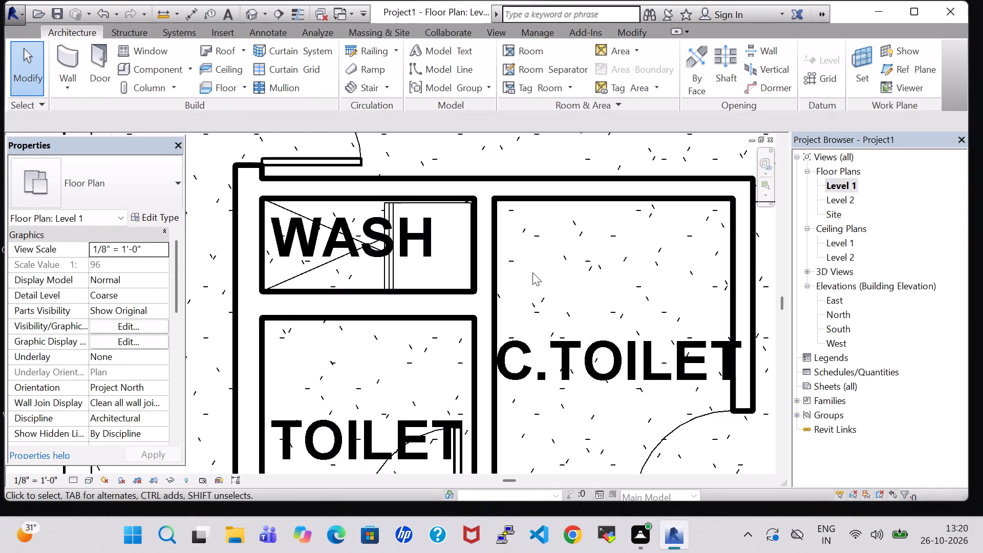
pyautogui.scroll(-4, 532, 272)
pyautogui.scroll(-8, 526, 315)
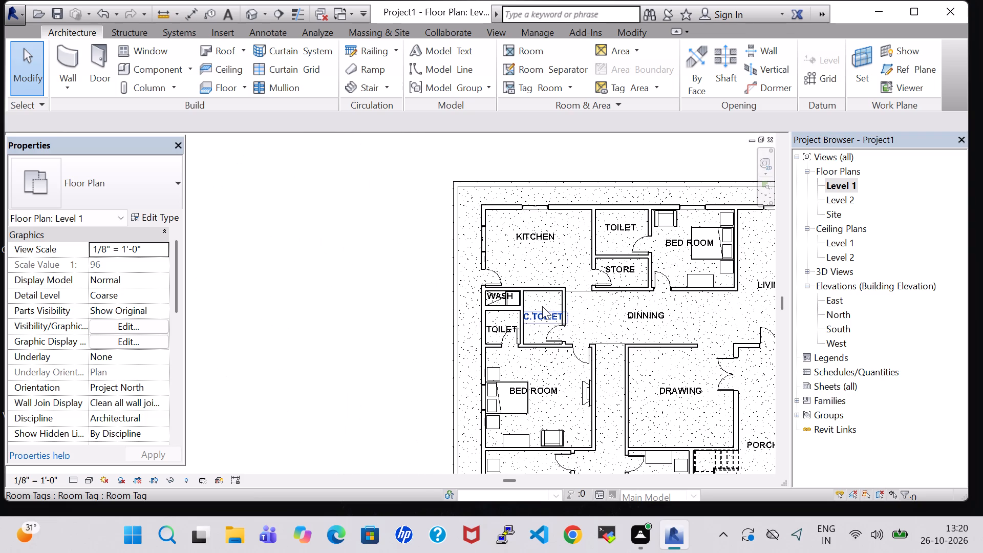
pyautogui.moveTo(542, 277); pyautogui.dragTo(447, 277, button='middle')
pyautogui.scroll(-3, 421, 275)
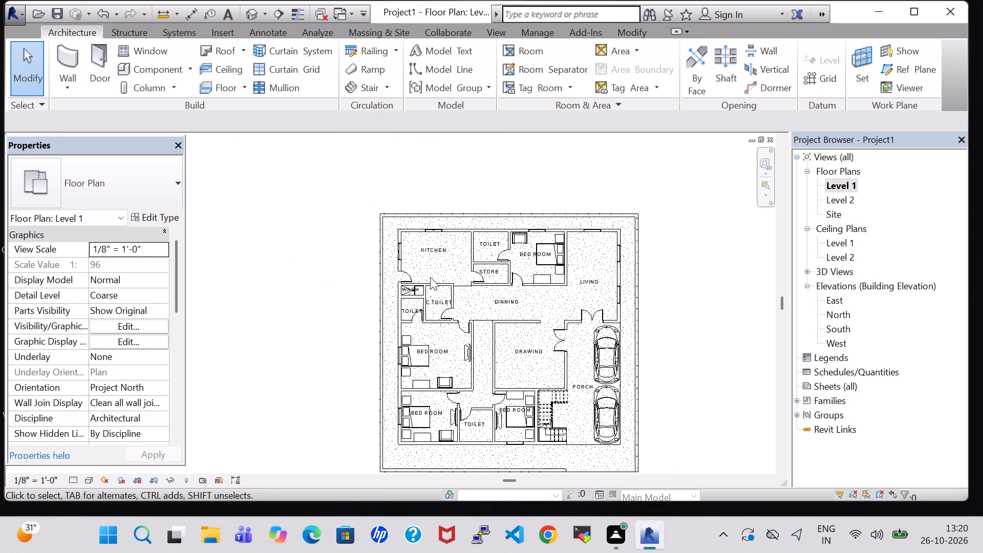
pyautogui.scroll(4, 428, 280)
pyautogui.scroll(-3, 549, 329)
pyautogui.moveTo(607, 322); pyautogui.dragTo(477, 290, button='middle')
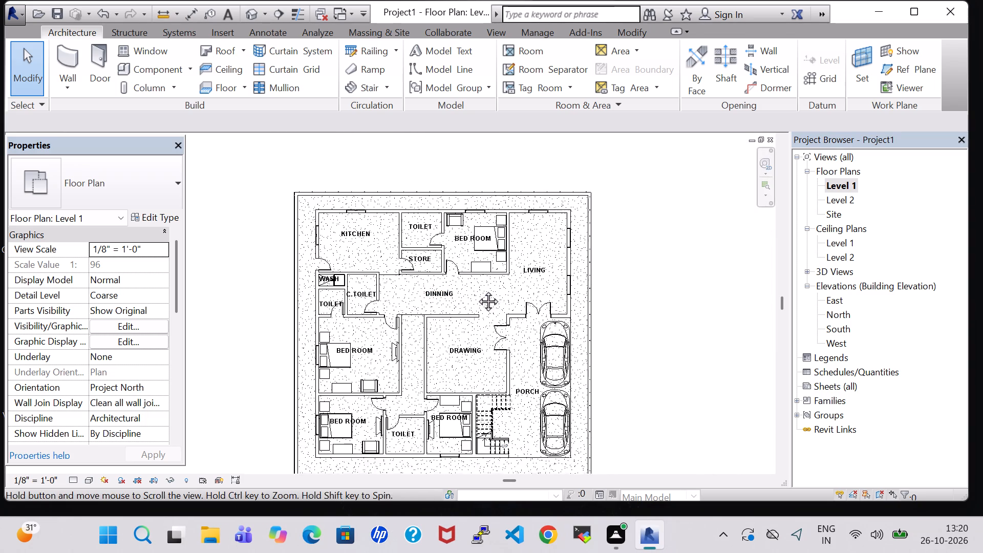
pyautogui.moveTo(477, 290); pyautogui.dragTo(474, 286, button='middle')
pyautogui.middleClick(474, 283)
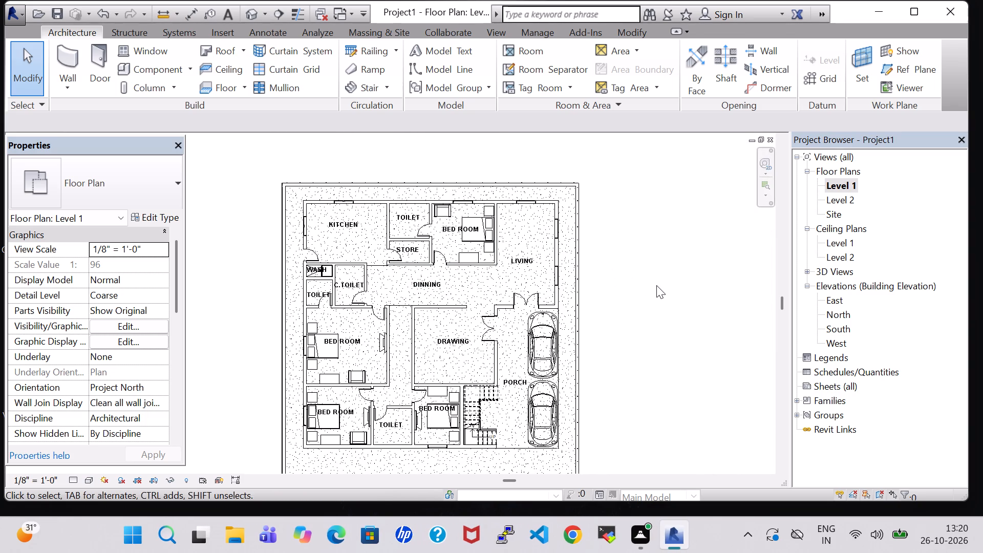
pyautogui.press('Escape')
# Nudge the WASH room tag two increments east within its room.
pyautogui.moveTo(656, 285); pyautogui.dragTo(711, 256, button='middle')
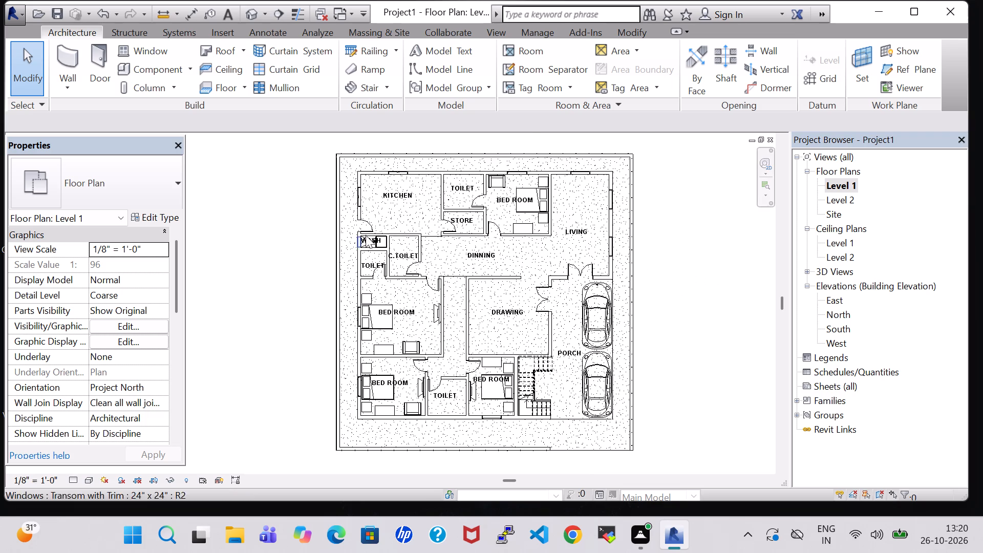
pyautogui.scroll(4, 367, 236)
pyautogui.click(385, 247)
pyautogui.press('Right')
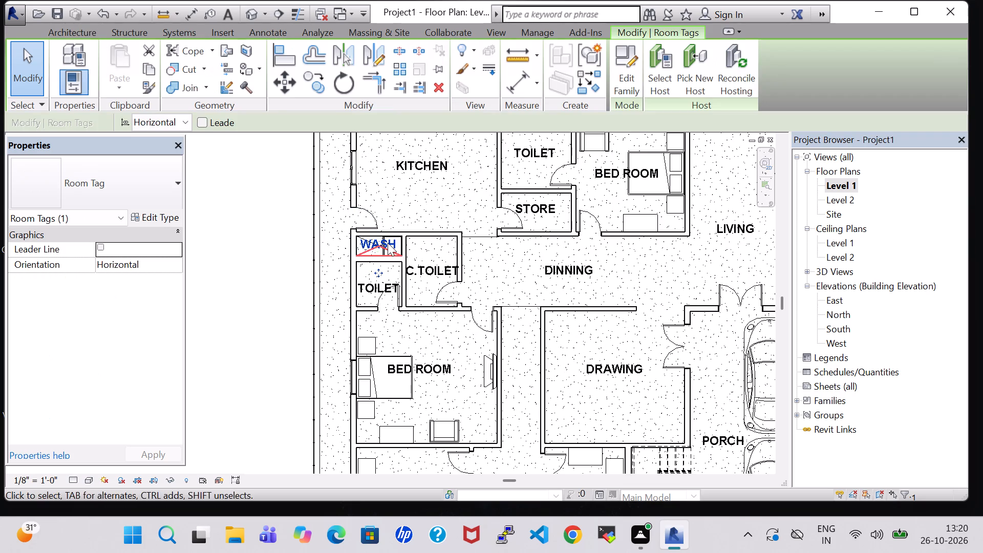
pyautogui.press('Right')
pyautogui.click(254, 249)
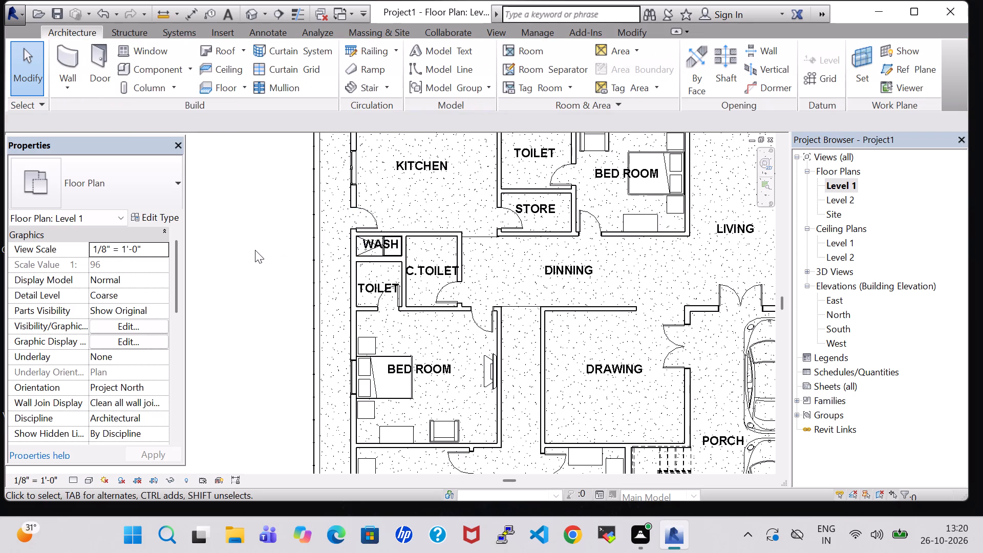
pyautogui.scroll(-4, 255, 250)
pyautogui.middleClick(620, 246)
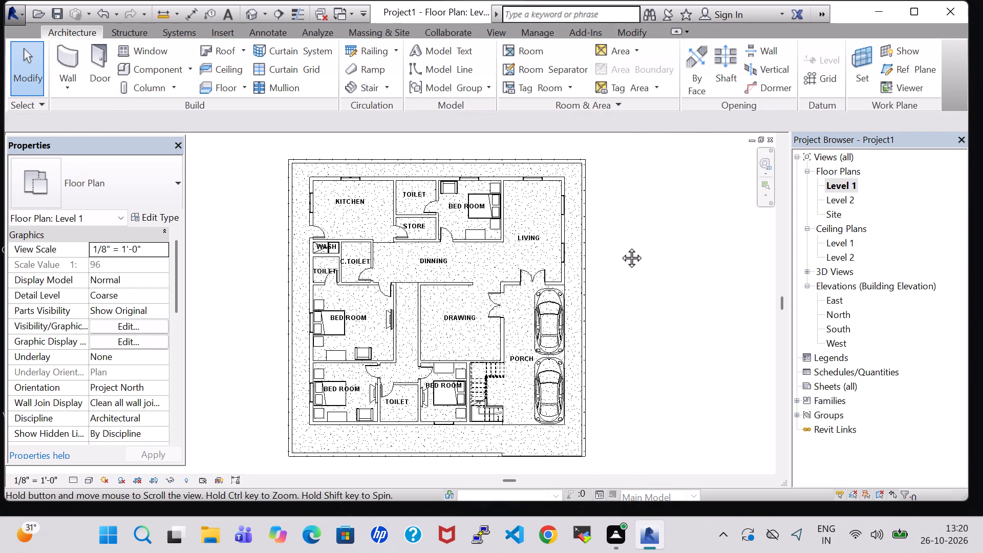
pyautogui.middleClick(620, 246)
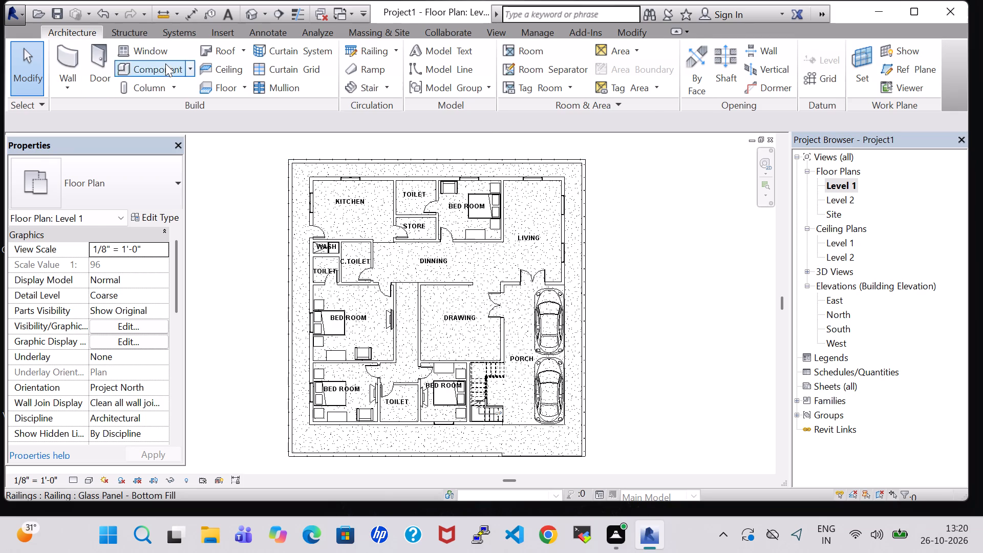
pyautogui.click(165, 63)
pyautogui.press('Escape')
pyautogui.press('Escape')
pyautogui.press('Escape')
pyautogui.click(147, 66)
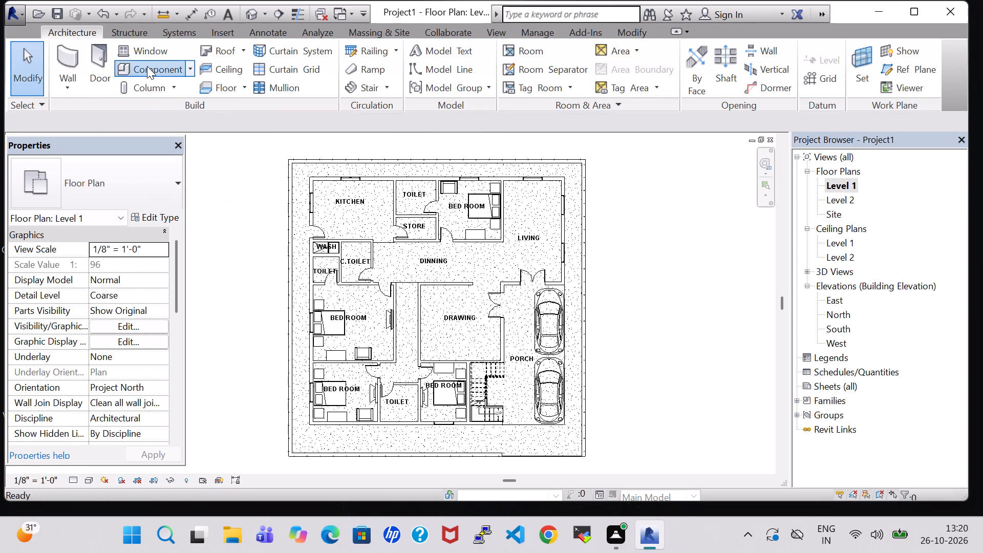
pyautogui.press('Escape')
# Load the Toilet-Domestic-3D component family from the US Imperial library's Plumbing, Architectural, Fixtures, Water Closets folder.
pyautogui.click(136, 72)
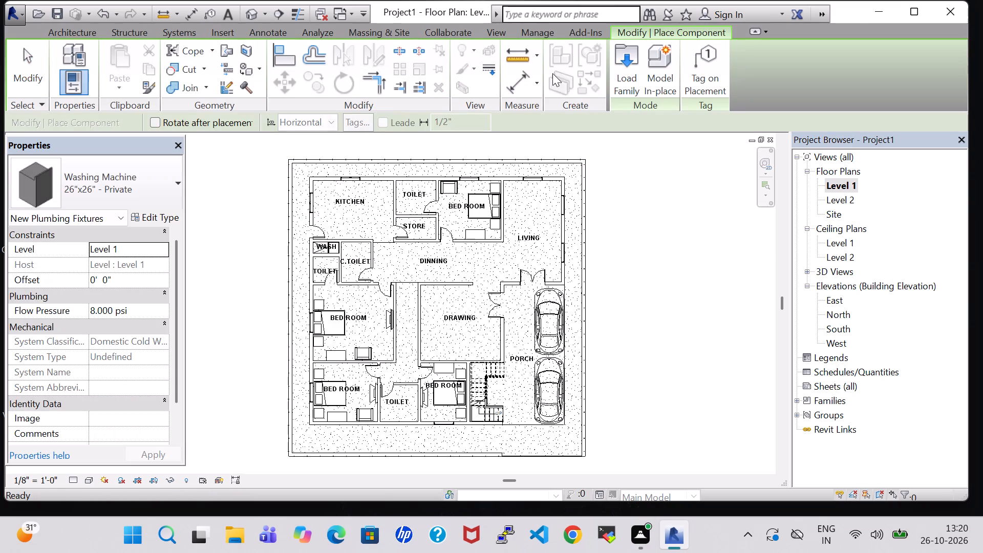
pyautogui.click(624, 73)
pyautogui.scroll(-1, 508, 202)
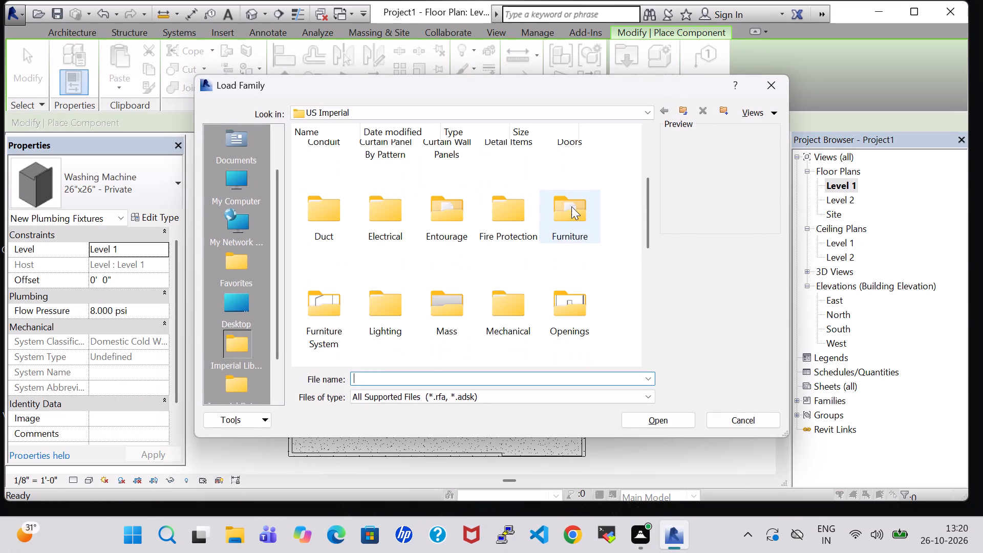
pyautogui.click(571, 209)
pyautogui.scroll(-2, 421, 244)
pyautogui.scroll(1, 441, 205)
pyautogui.doubleClick(439, 260)
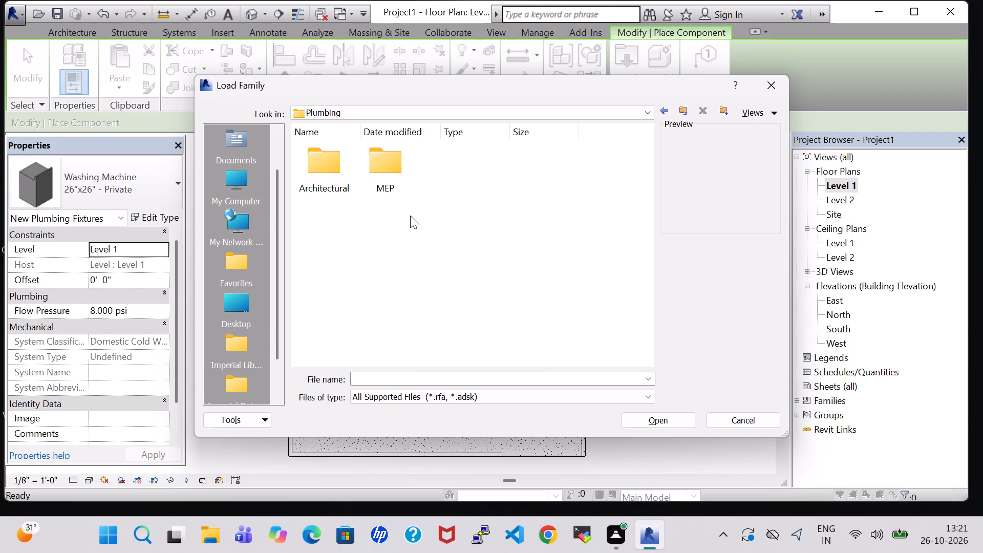
pyautogui.doubleClick(346, 166)
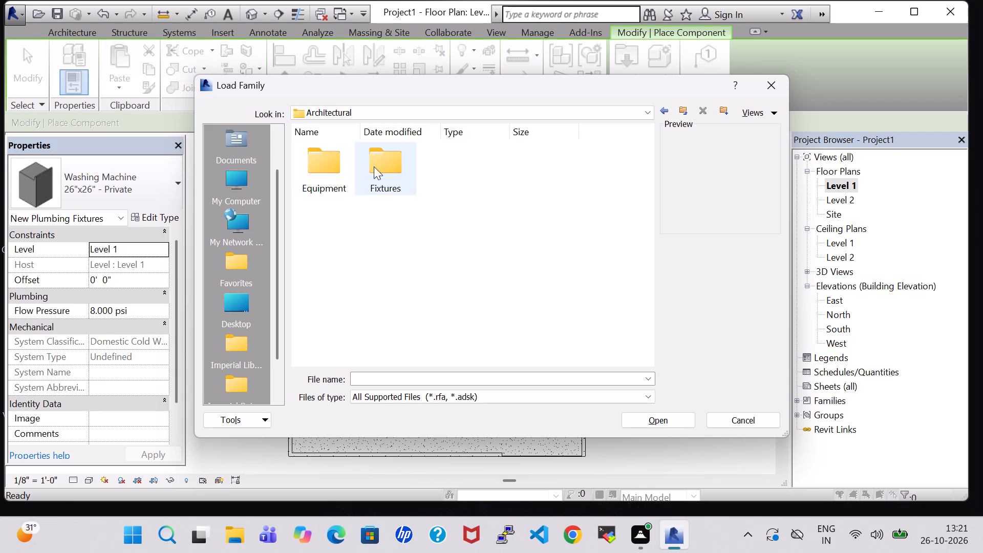
pyautogui.doubleClick(385, 170)
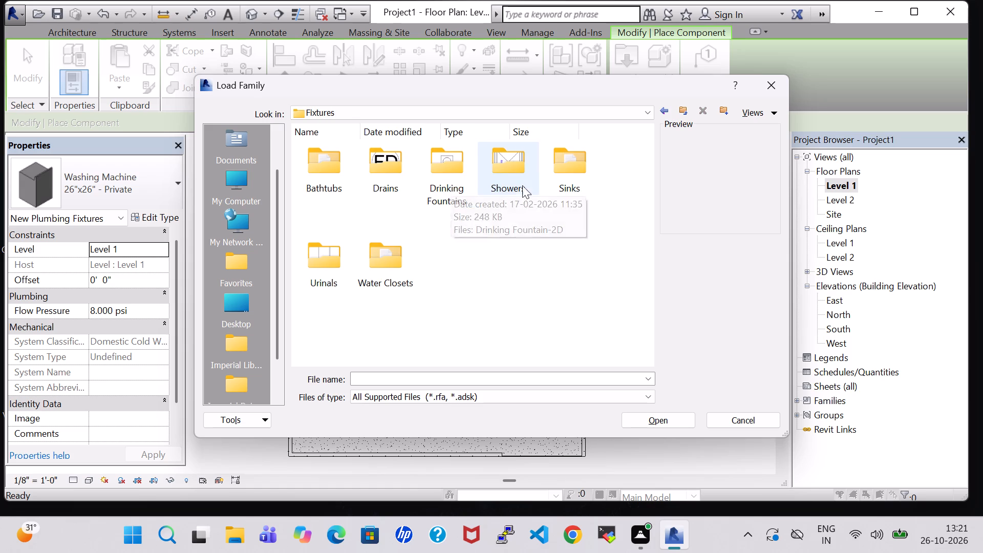
pyautogui.doubleClick(388, 261)
pyautogui.click(504, 177)
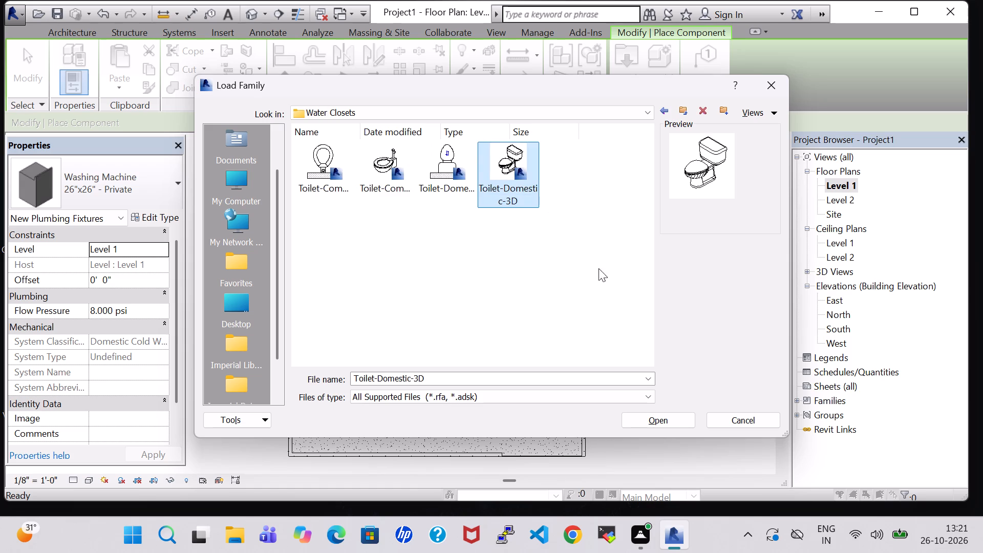
pyautogui.click(656, 426)
# Place a Toilet-Domestic-3D against the west wall of the TOILET above STORE, facing east, about 6'-0" from the north wall.
pyautogui.scroll(9, 391, 225)
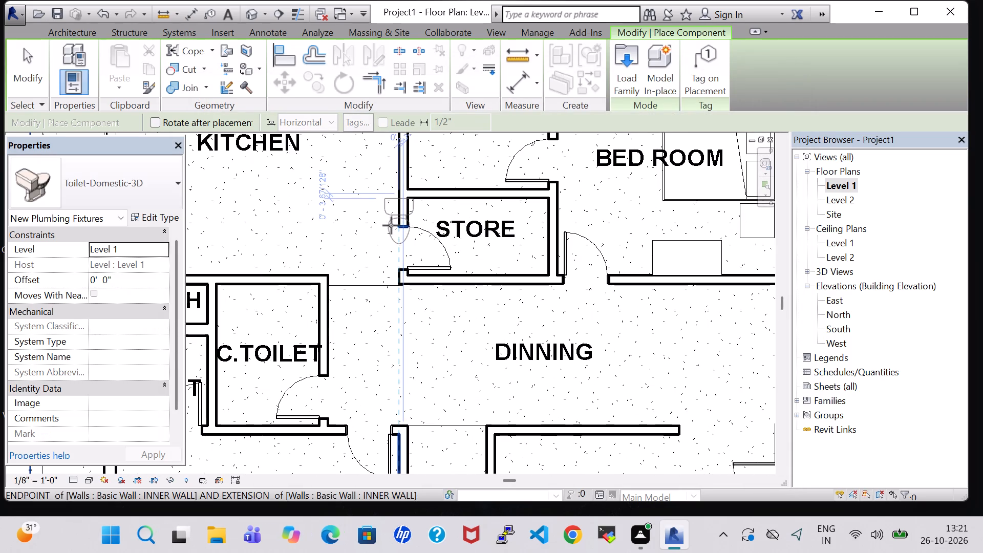
pyautogui.moveTo(470, 196); pyautogui.dragTo(451, 225, button='middle')
pyautogui.scroll(-2, 447, 215)
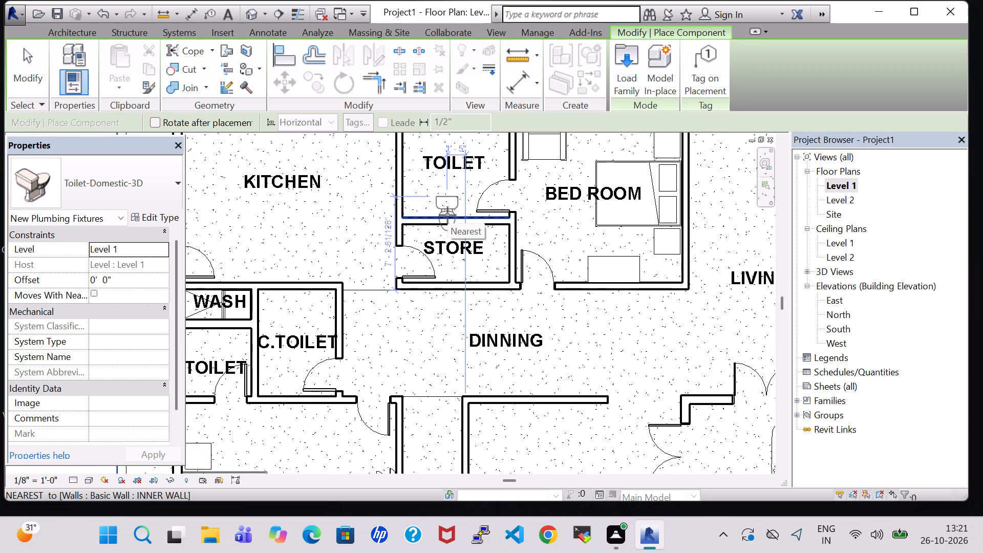
pyautogui.moveTo(441, 220); pyautogui.dragTo(425, 336, button='middle')
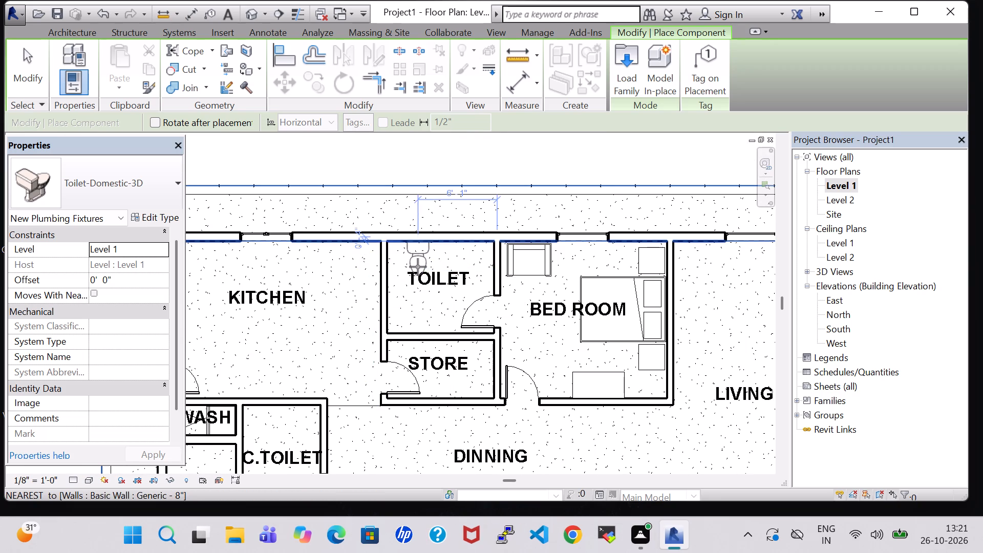
pyautogui.scroll(4, 418, 267)
pyautogui.press('space')
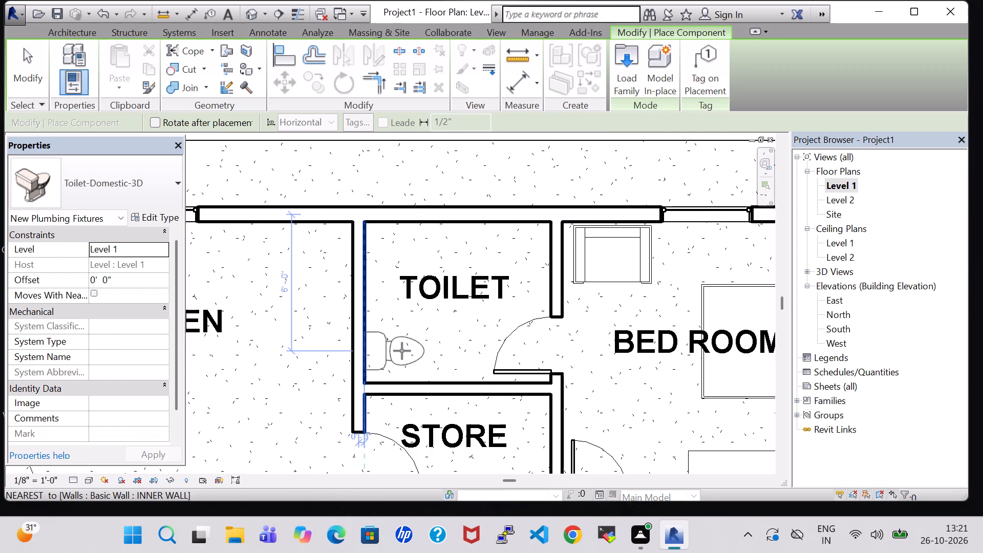
pyautogui.click(402, 351)
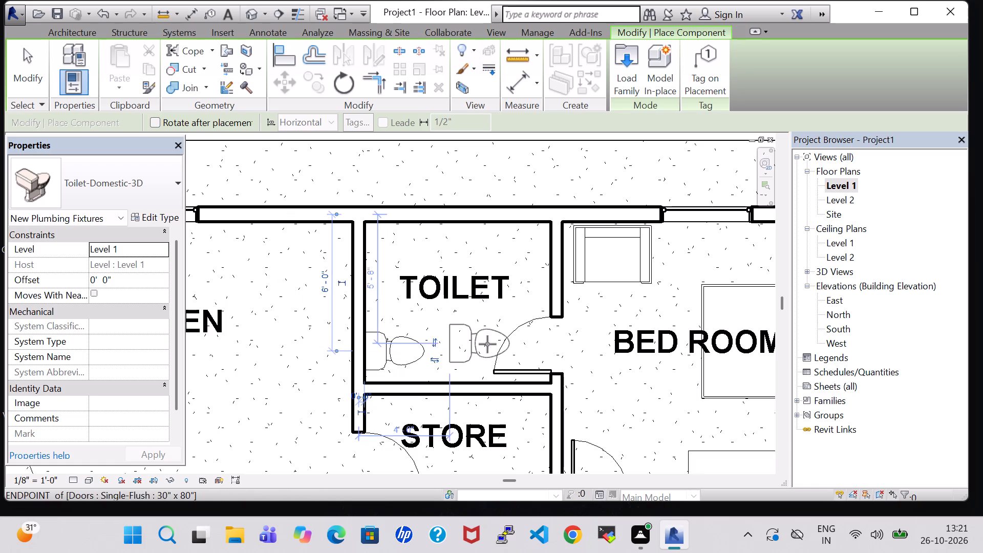
pyautogui.press('Escape')
pyautogui.press('Escape')
# Place a Toilet-Domestic-3D at the north wall of the C.TOILET, facing south, about 1'-11" from the east wall.
pyautogui.click(163, 67)
pyautogui.scroll(1, 569, 222)
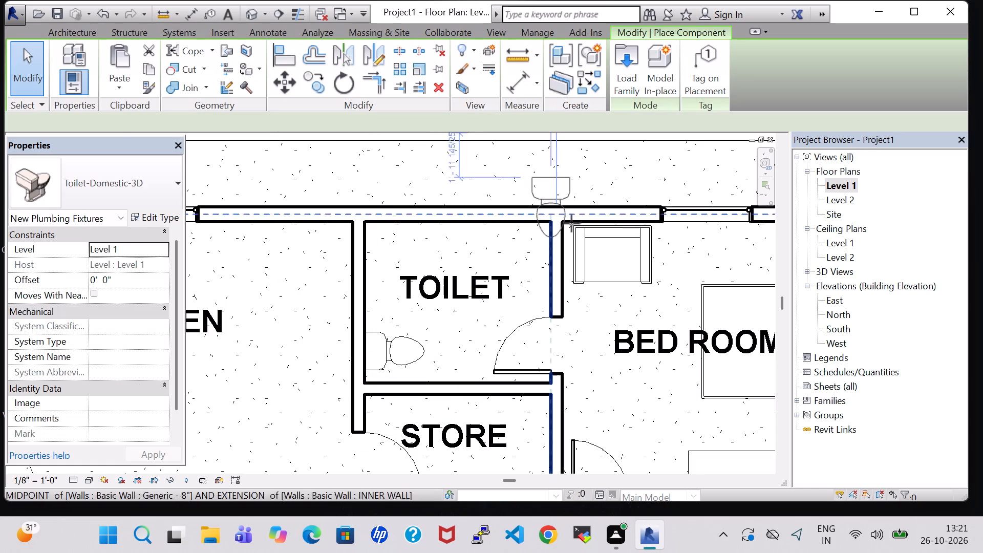
pyautogui.scroll(-4, 573, 227)
pyautogui.scroll(-1, 536, 278)
pyautogui.moveTo(536, 280); pyautogui.dragTo(537, 200, button='middle')
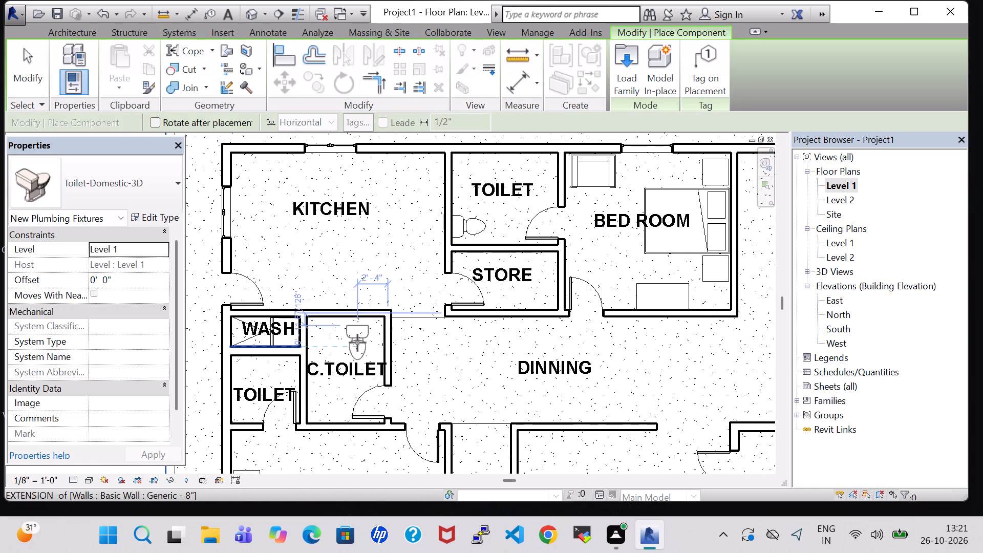
pyautogui.scroll(2, 357, 343)
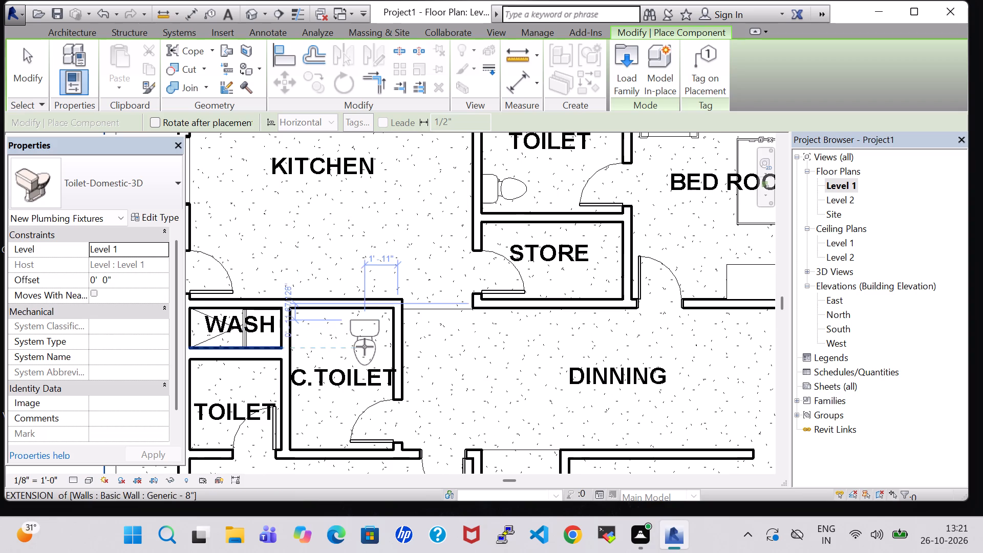
pyautogui.scroll(6, 365, 341)
pyautogui.click(365, 336)
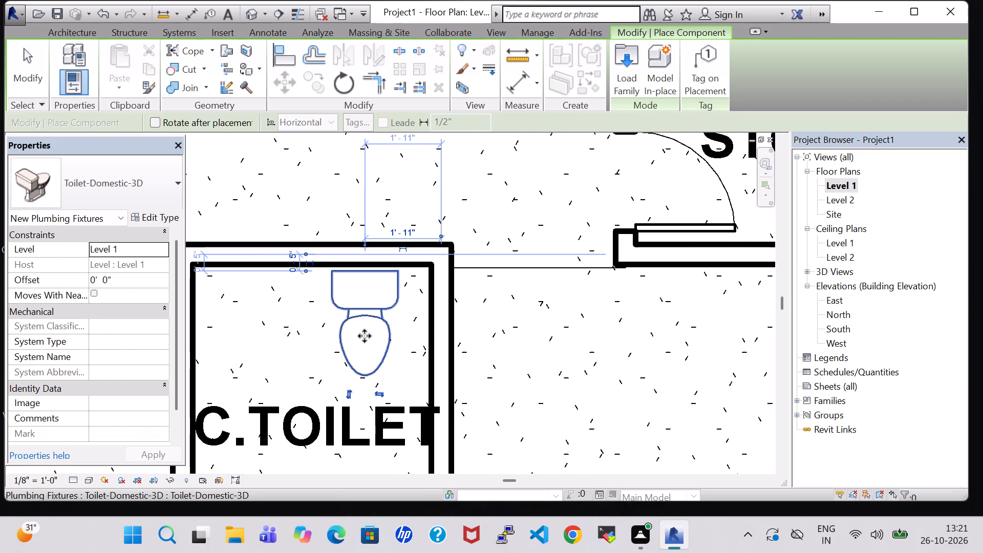
pyautogui.scroll(-4, 372, 339)
pyautogui.press('Escape')
# Place a Toilet-Domestic-3D against the north wall of the TOILET below WASH, near its east side, facing south.
pyautogui.scroll(-3, 475, 364)
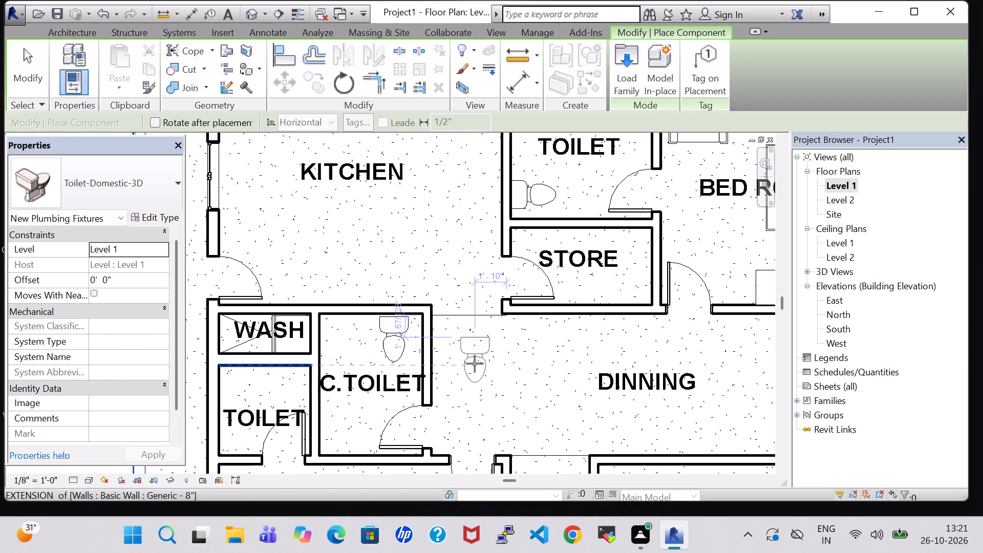
pyautogui.moveTo(475, 364); pyautogui.dragTo(473, 177, button='middle')
pyautogui.scroll(2, 273, 210)
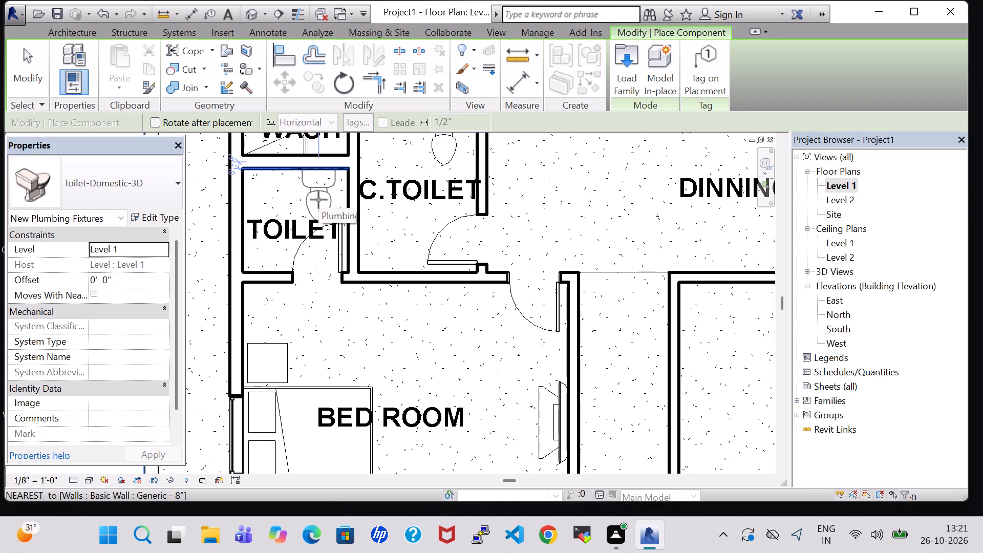
pyautogui.click(325, 200)
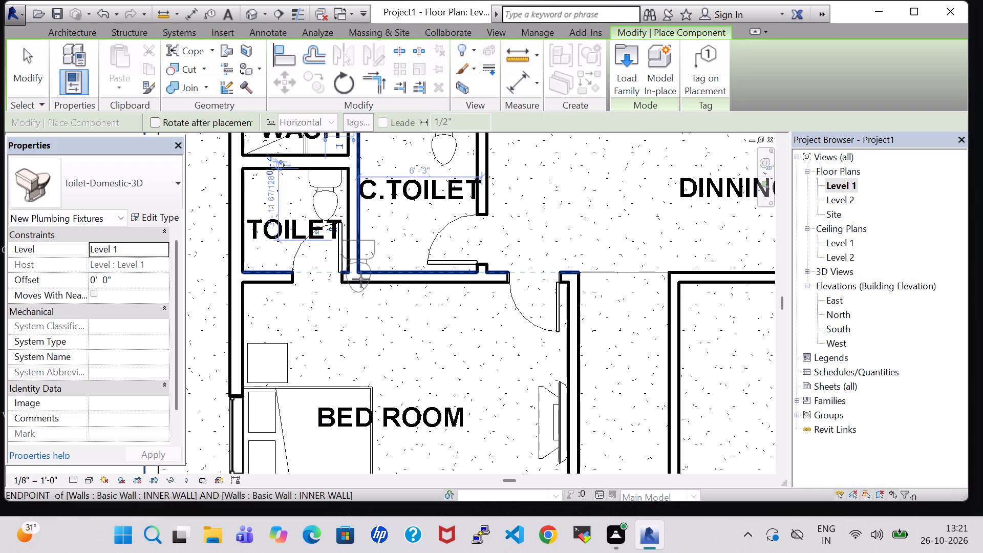
# Place a Toilet-Domestic-3D against the east wall of the TOILET between the two south bedrooms, near its north wall, facing west.
pyautogui.scroll(-7, 423, 366)
pyautogui.moveTo(429, 364); pyautogui.dragTo(385, 217, button='middle')
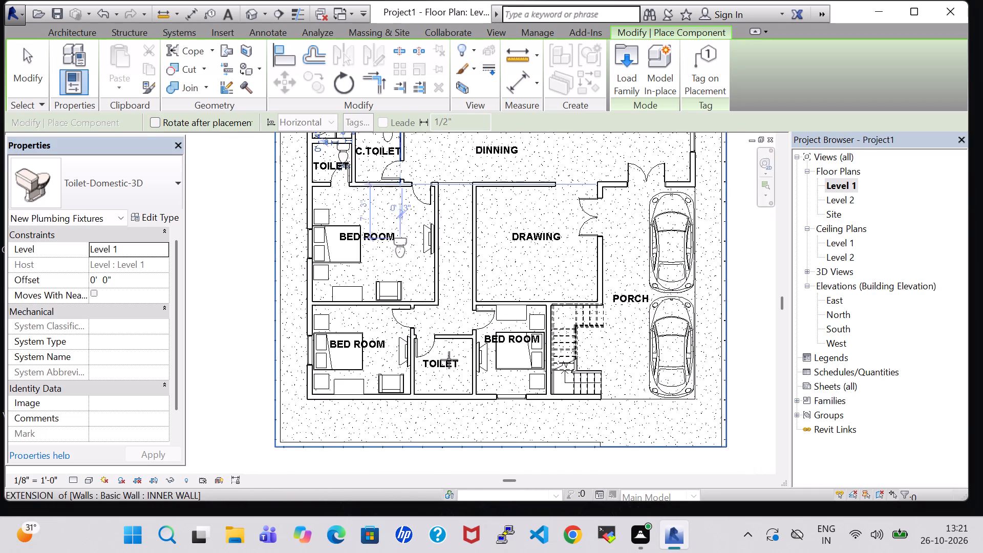
pyautogui.scroll(6, 456, 375)
pyautogui.press('space')
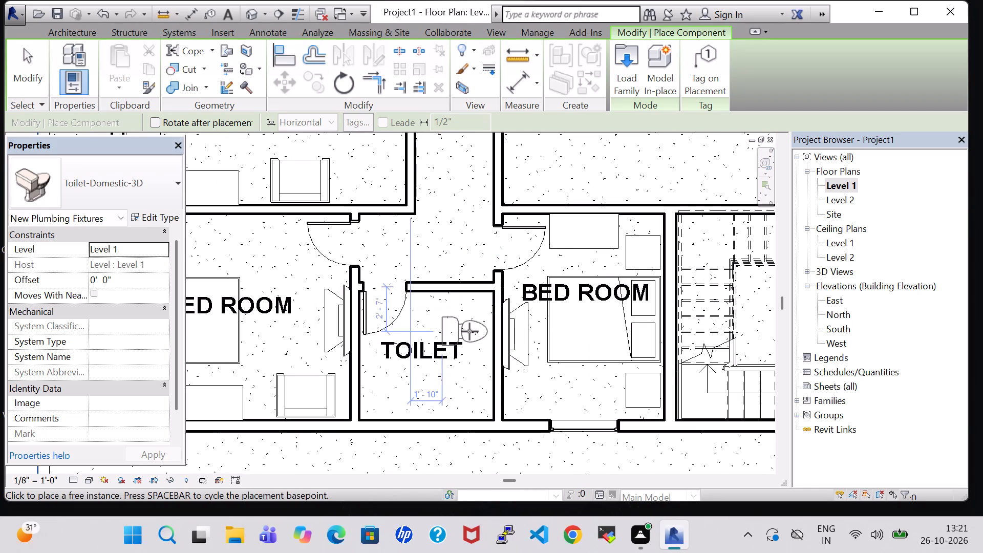
pyautogui.press('space')
pyautogui.press('space')
pyautogui.scroll(3, 469, 330)
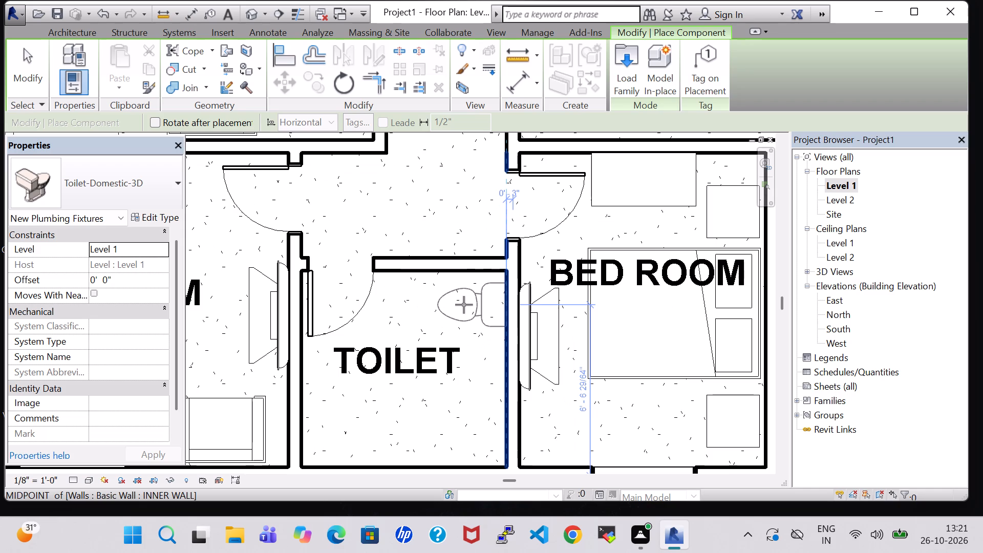
pyautogui.click(464, 305)
pyautogui.press('Escape')
pyautogui.press('Escape')
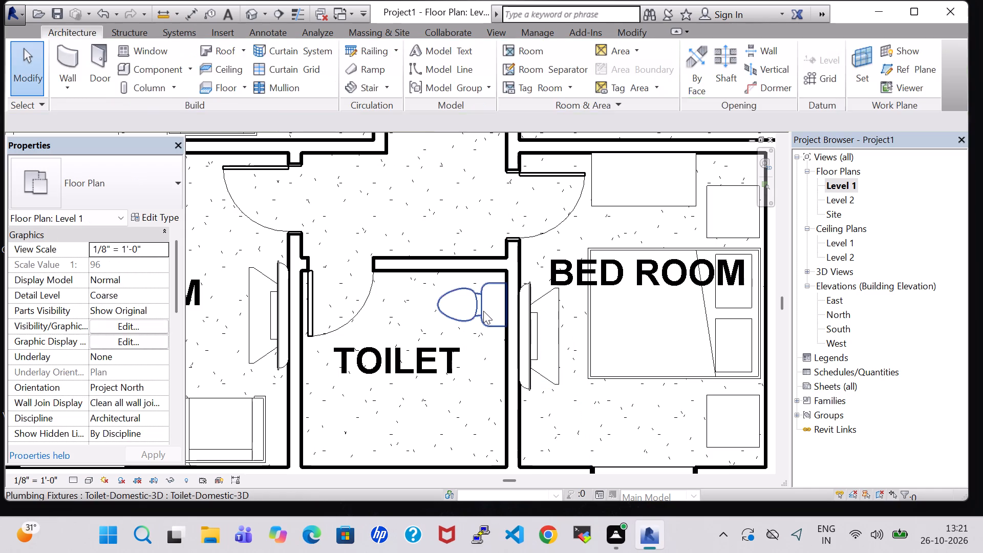
# Nudge the toilet fixture in the TOILET between the two south bedrooms slightly west.
pyautogui.click(483, 309)
pyautogui.press('Left')
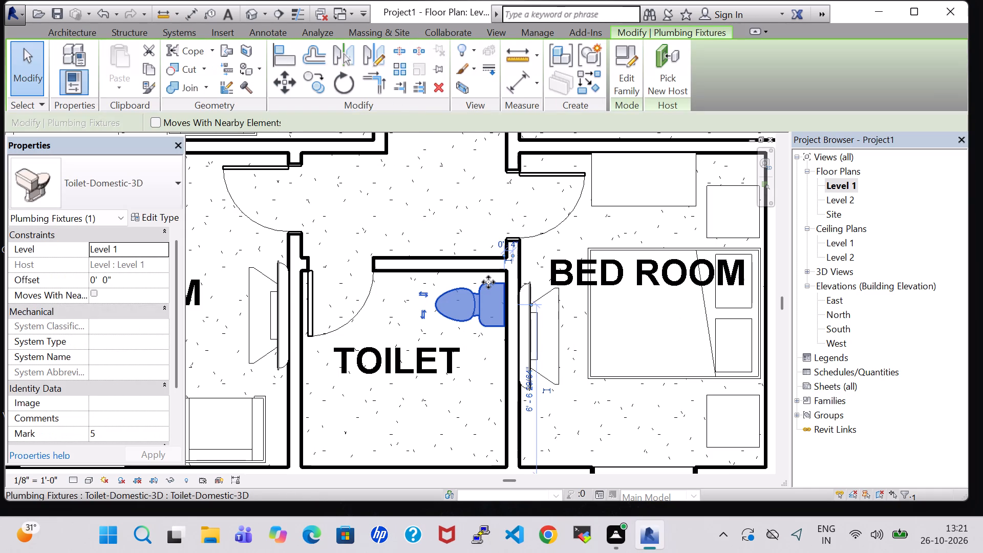
# Nudge the toilet fixture in the TOILET below WASH slightly south.
pyautogui.scroll(-6, 298, 189)
pyautogui.moveTo(358, 187); pyautogui.dragTo(516, 325, button='middle')
pyautogui.moveTo(475, 177); pyautogui.dragTo(465, 305, button='middle')
pyautogui.scroll(3, 293, 216)
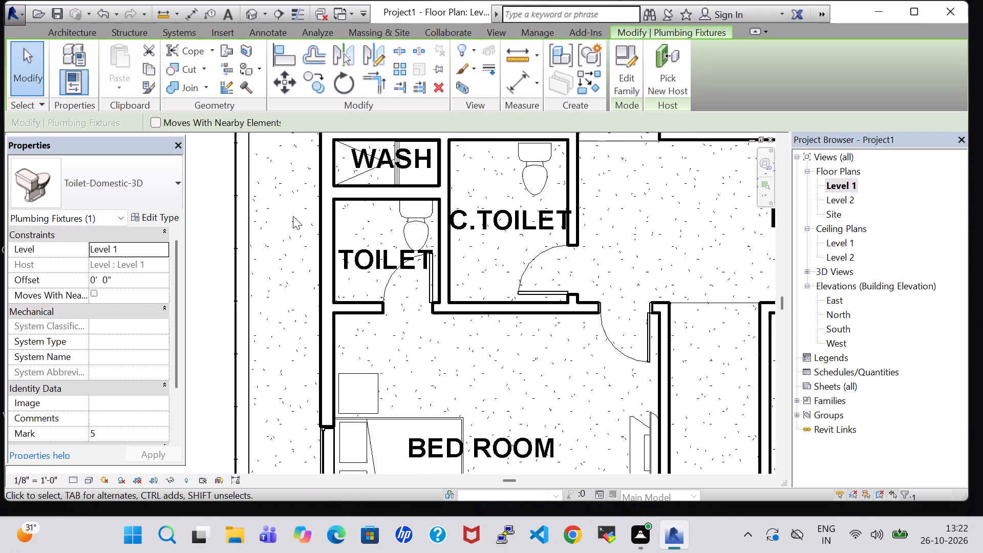
pyautogui.scroll(3, 293, 216)
pyautogui.click(458, 210)
pyautogui.press('Down')
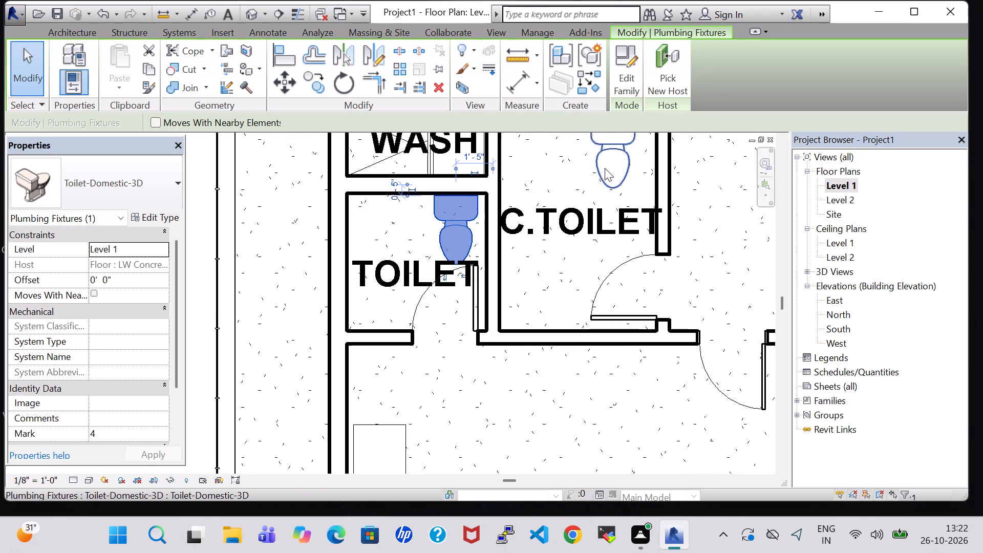
# Nudge the toilet fixture in the C.TOILET slightly north.
pyautogui.moveTo(564, 170); pyautogui.dragTo(508, 247, button='middle')
pyautogui.click(571, 217)
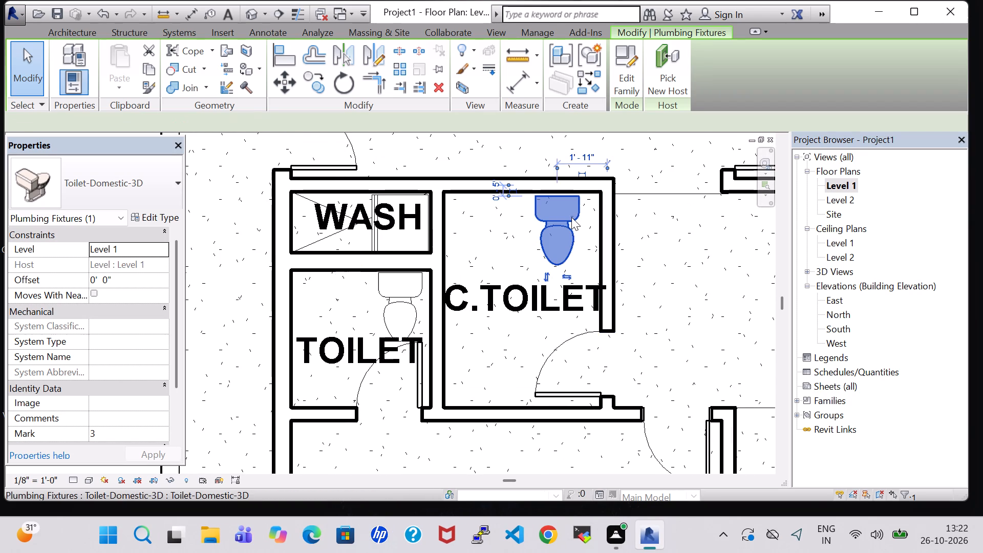
pyautogui.press('Up')
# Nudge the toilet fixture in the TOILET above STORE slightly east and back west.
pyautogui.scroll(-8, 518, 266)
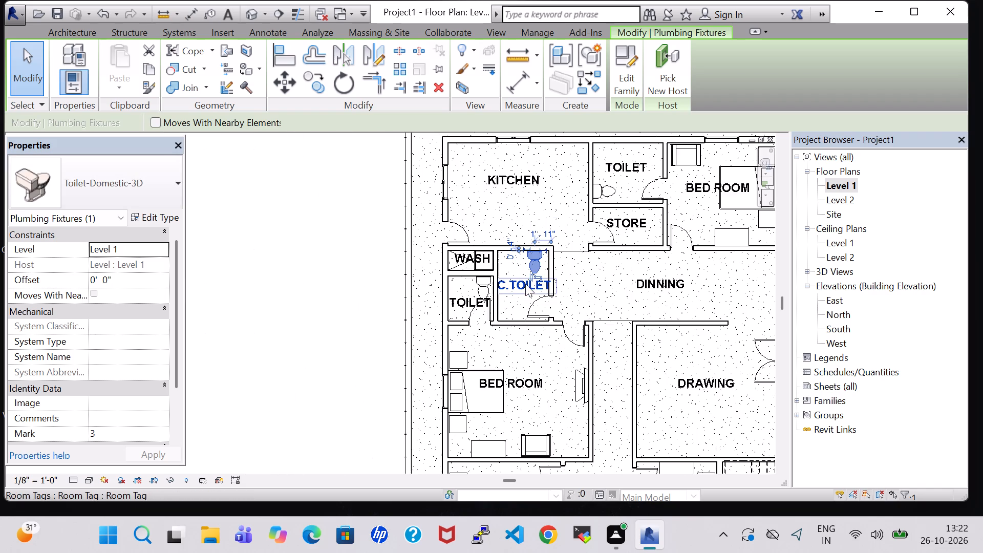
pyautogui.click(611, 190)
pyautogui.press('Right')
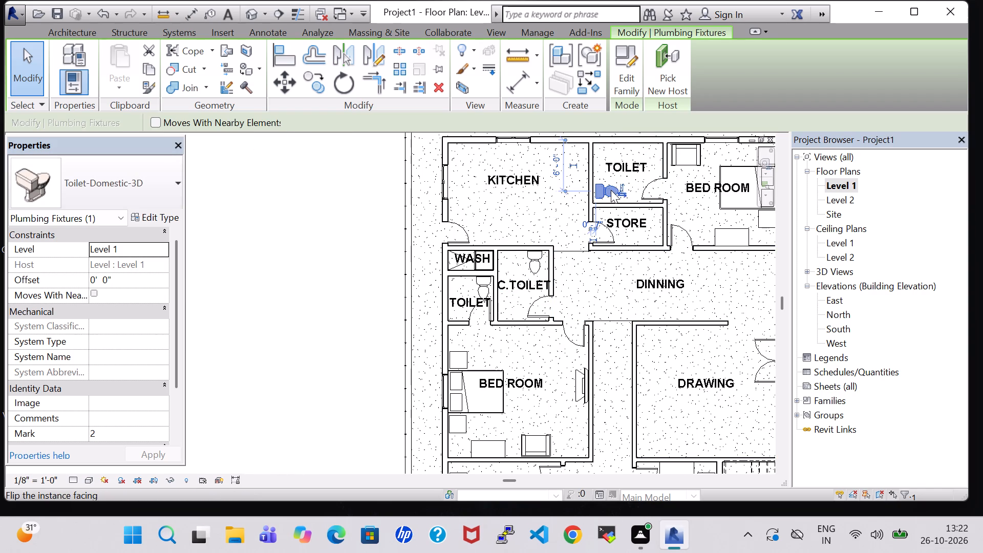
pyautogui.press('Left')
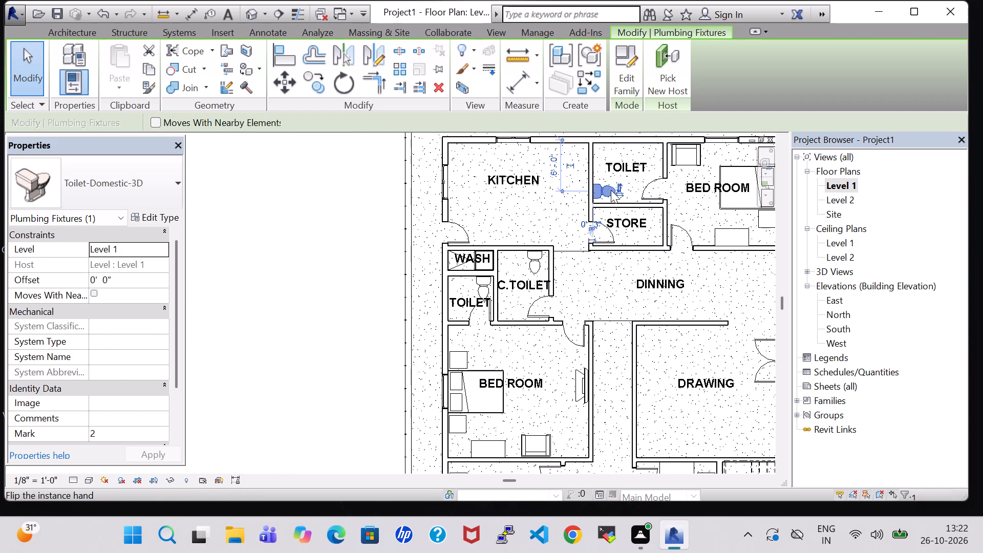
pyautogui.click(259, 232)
# Load the Tub-Free Standing-3D component family from the US Imperial library's Plumbing, Architectural, Fixtures, Bathtubs folder.
pyautogui.click(160, 64)
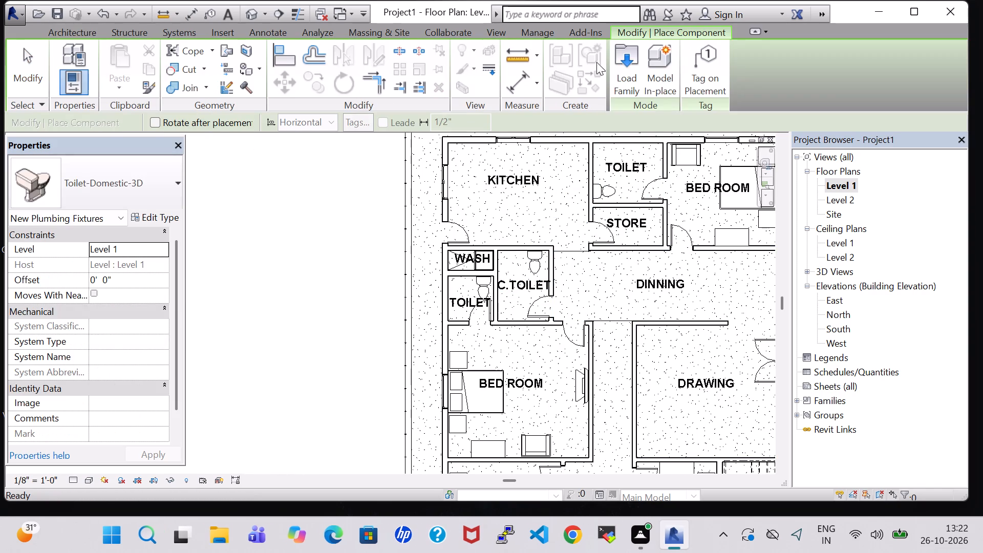
pyautogui.click(630, 58)
pyautogui.scroll(-1, 531, 203)
pyautogui.doubleClick(574, 214)
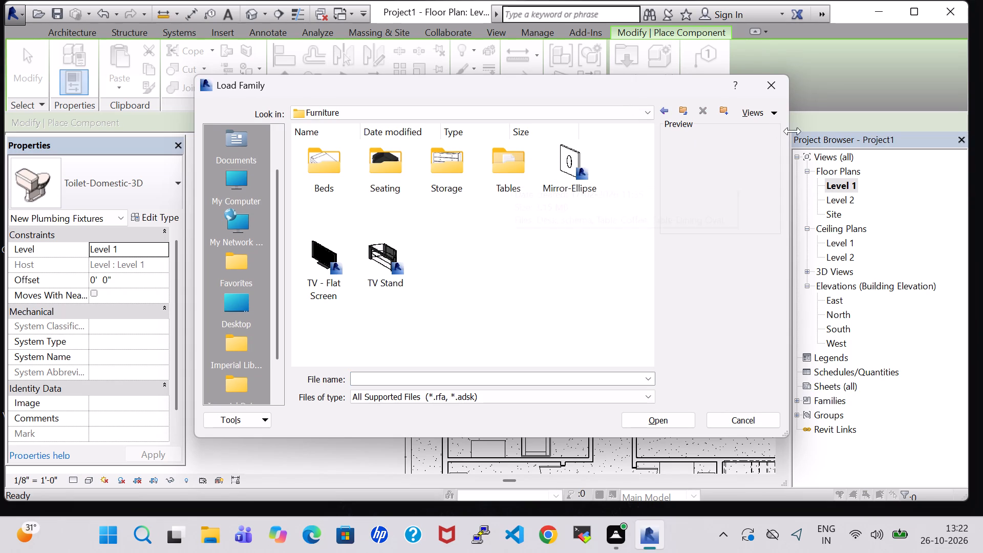
pyautogui.click(662, 108)
pyautogui.scroll(-1, 515, 225)
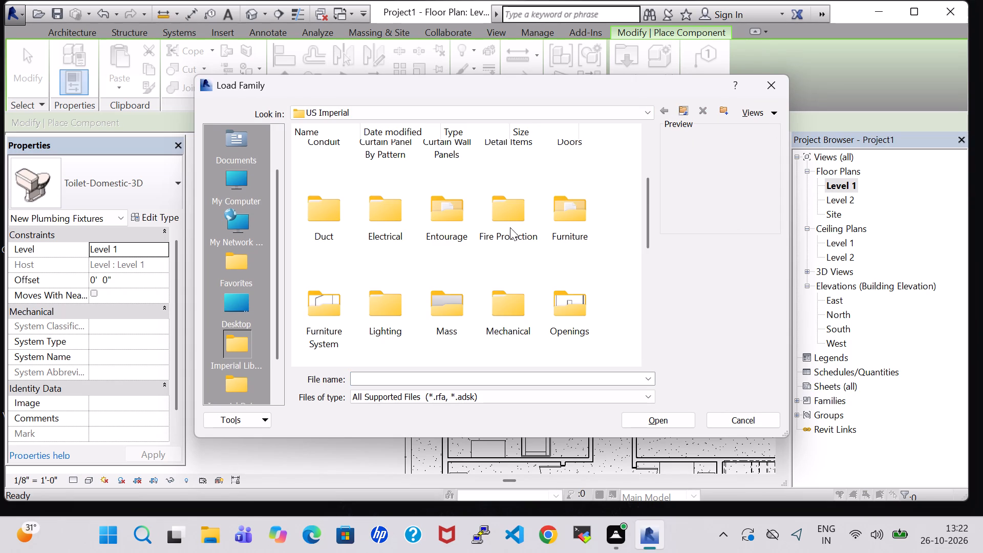
pyautogui.scroll(-1, 390, 250)
pyautogui.doubleClick(459, 258)
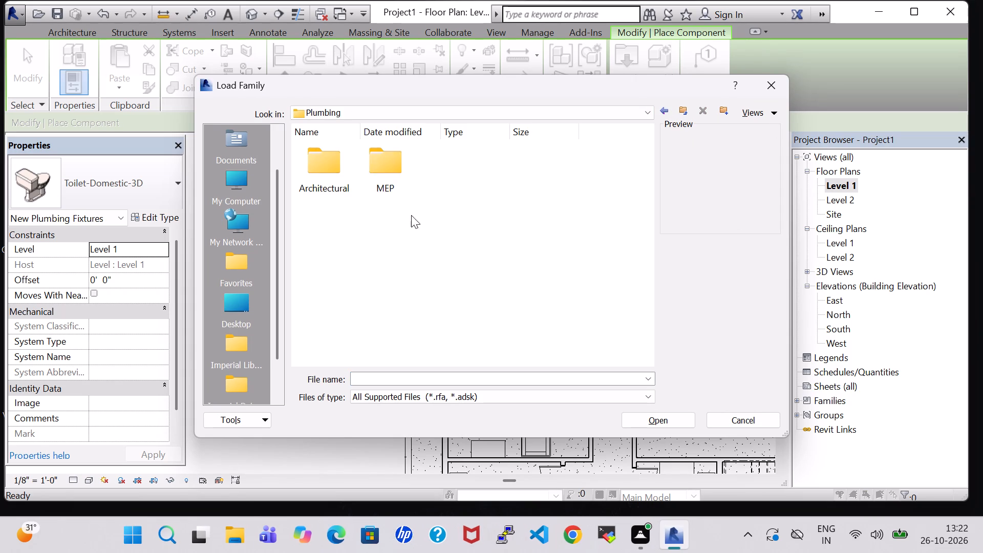
pyautogui.doubleClick(333, 166)
pyautogui.doubleClick(382, 172)
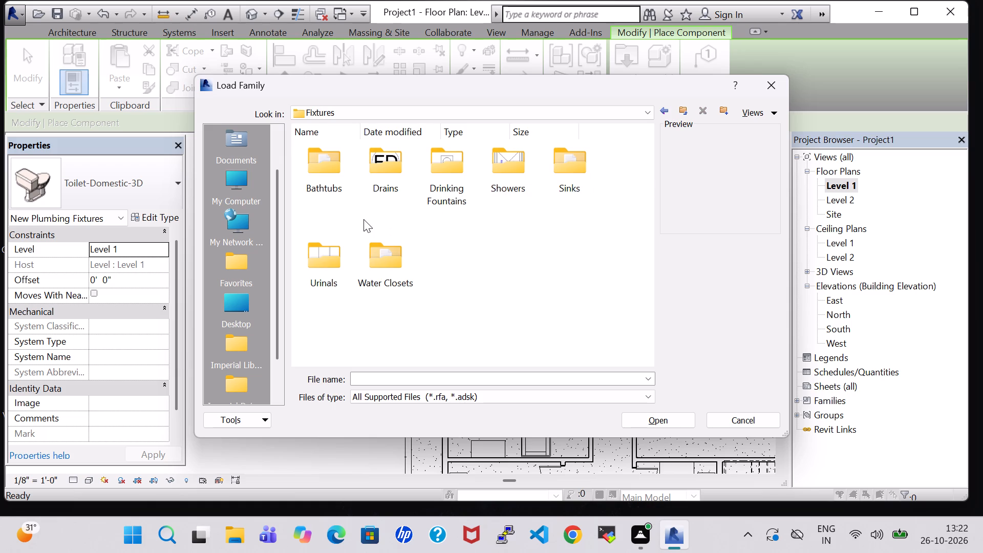
pyautogui.doubleClick(343, 169)
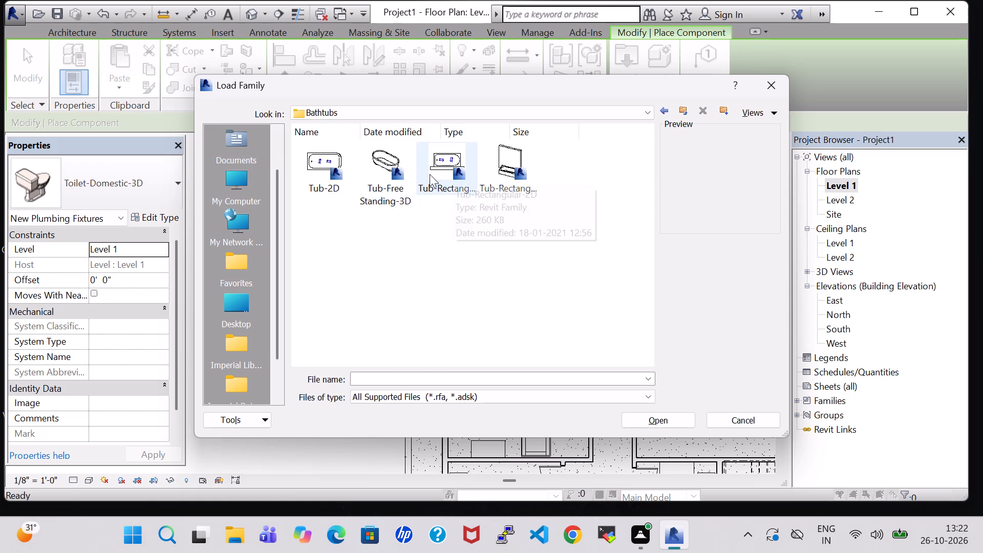
pyautogui.click(407, 174)
pyautogui.click(662, 415)
# Place a 30" x 60" Tub-Free Standing-3D lengthwise north-south along the west wall of the TOILET below WASH.
pyautogui.scroll(2, 479, 339)
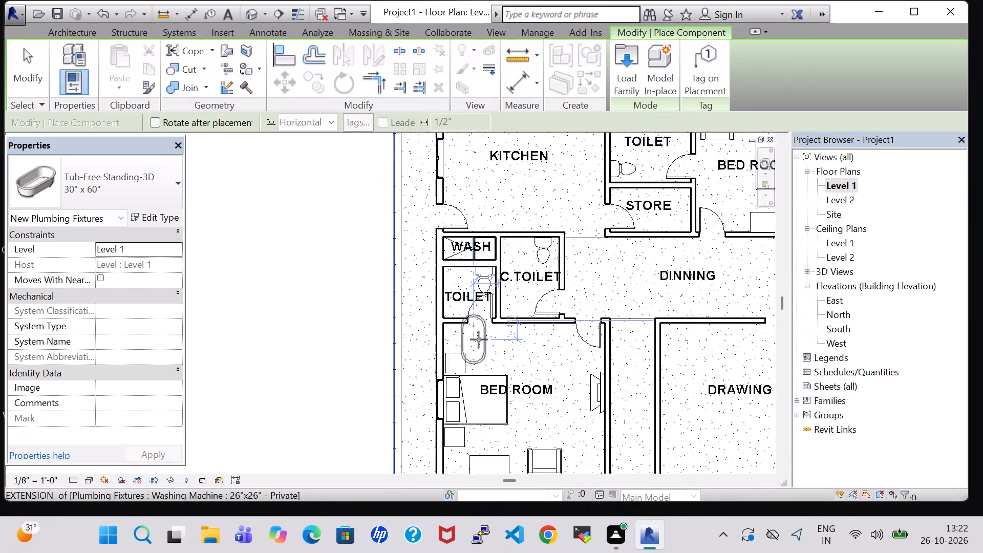
pyautogui.scroll(2, 479, 339)
pyautogui.scroll(3, 449, 274)
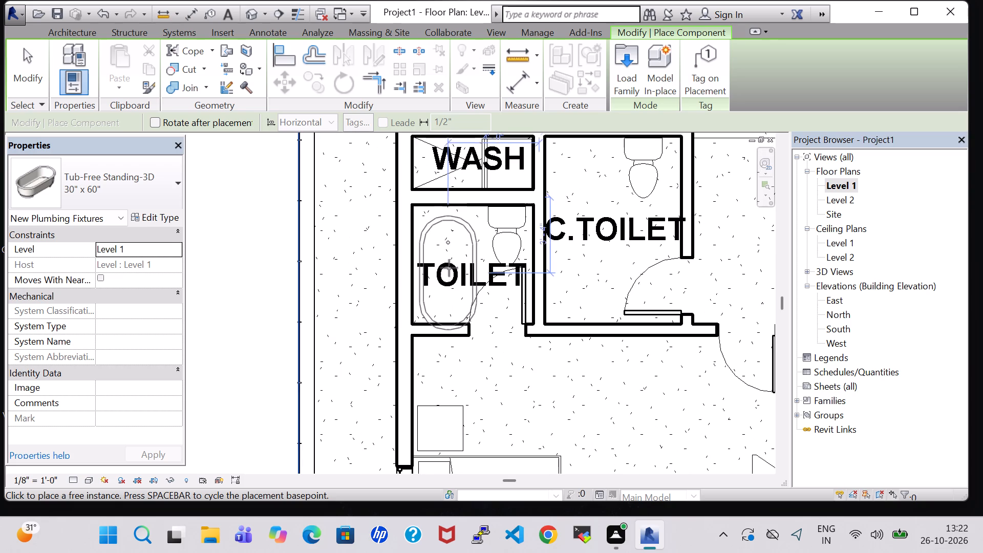
pyautogui.scroll(5, 443, 258)
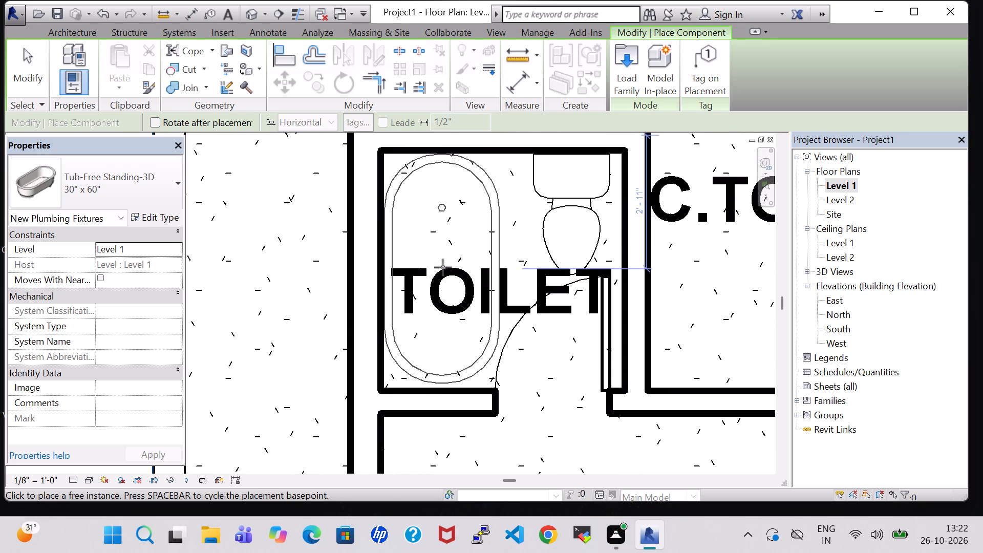
pyautogui.click(443, 267)
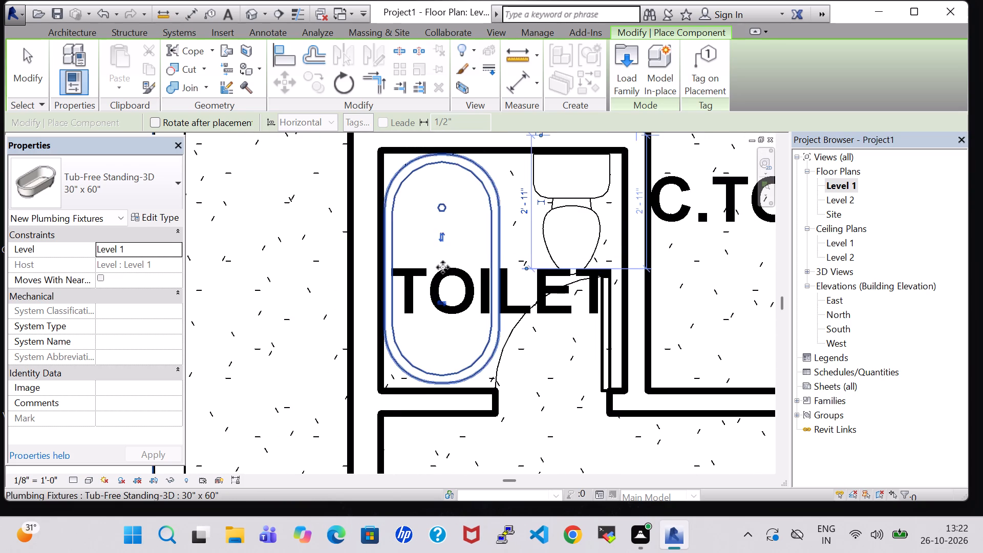
# Place a 30" x 60" Tub-Free Standing-3D lengthwise north-south in the C.TOILET's northwest corner, centred about 4'-7" from the east wall.
pyautogui.scroll(-7, 457, 289)
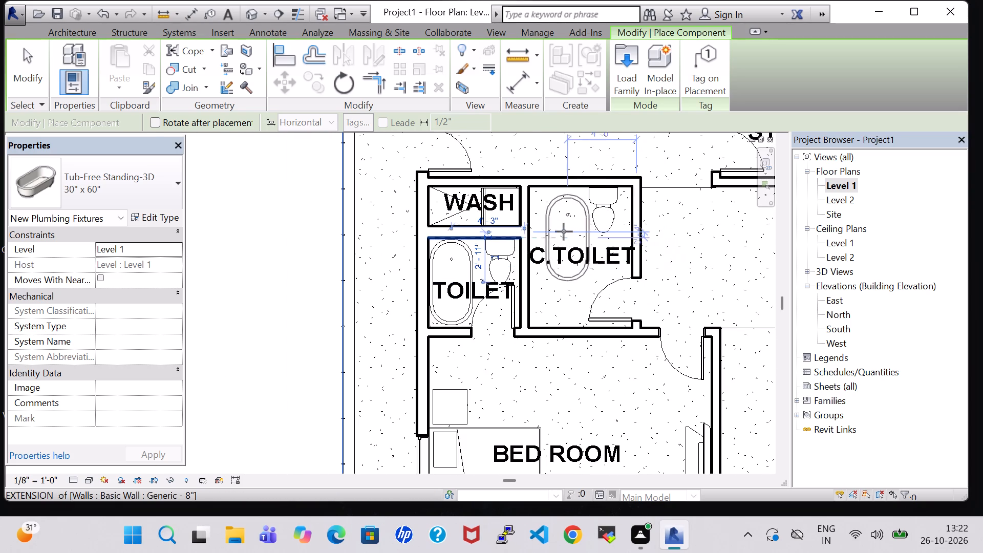
pyautogui.scroll(3, 561, 229)
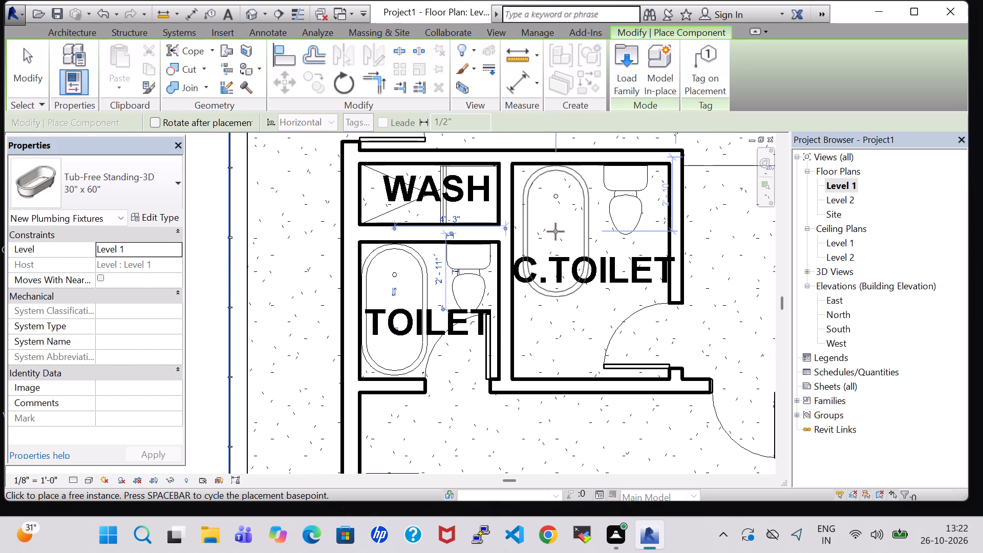
pyautogui.click(555, 231)
# Place an east-west Tub-Free Standing-3D in the TOILET above STORE, centred about 2'-10" from the west wall and 2'-9" from the north wall.
pyautogui.scroll(-4, 559, 240)
pyautogui.moveTo(682, 259); pyautogui.dragTo(566, 417, button='middle')
pyautogui.scroll(-1, 559, 420)
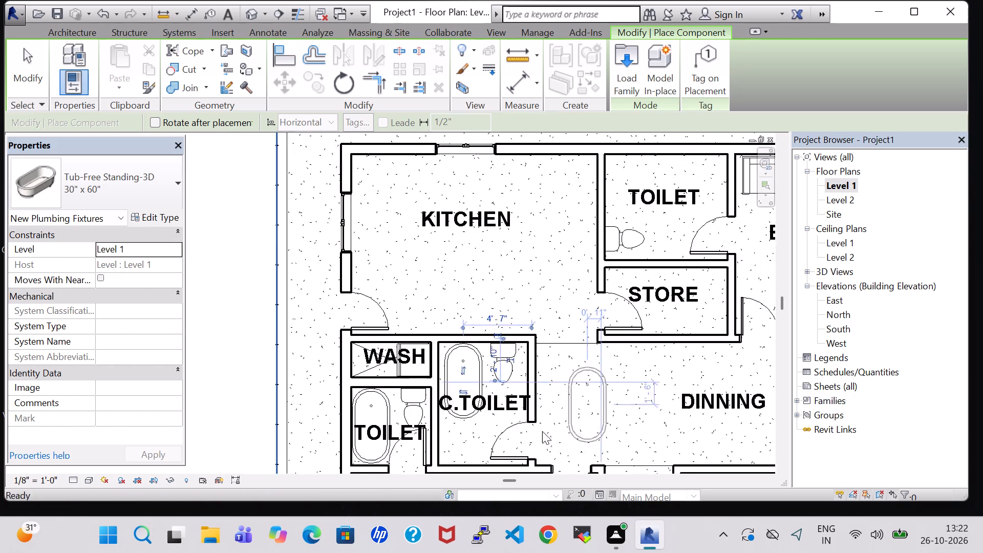
pyautogui.scroll(-2, 542, 431)
pyautogui.press('space')
pyautogui.scroll(8, 597, 293)
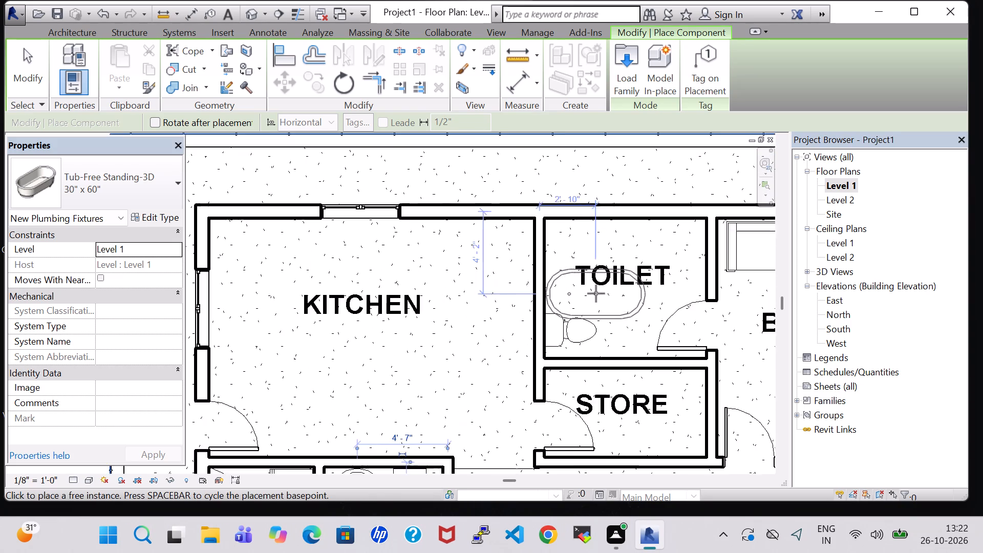
pyautogui.click(596, 252)
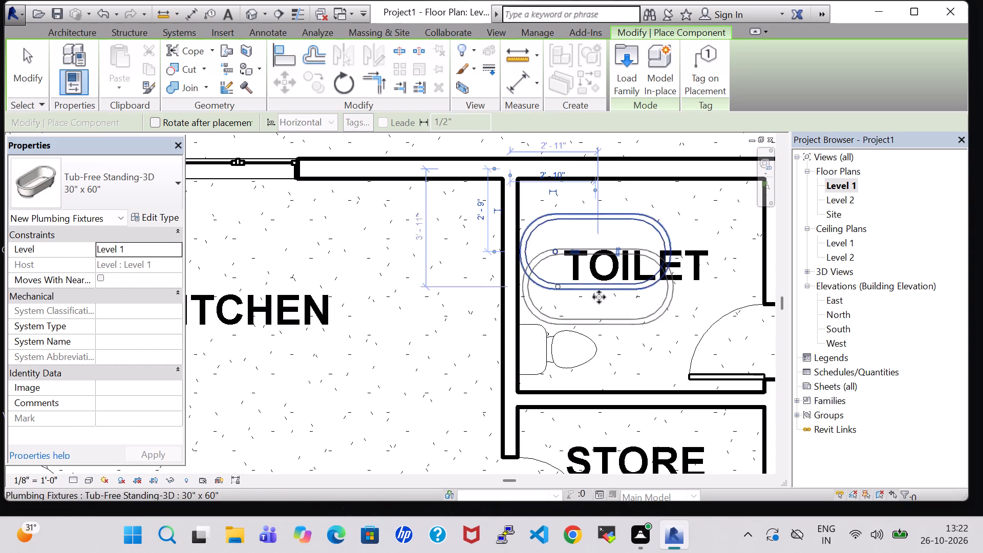
# Place an east-west Tub-Free Standing-3D near the southeast corner of the TOILET between the south bedrooms, centred about 2'-10" from the east wall.
pyautogui.scroll(-7, 604, 312)
pyautogui.moveTo(604, 316); pyautogui.dragTo(477, 227, button='middle')
pyautogui.scroll(-3, 488, 292)
pyautogui.moveTo(489, 302); pyautogui.dragTo(484, 193, button='middle')
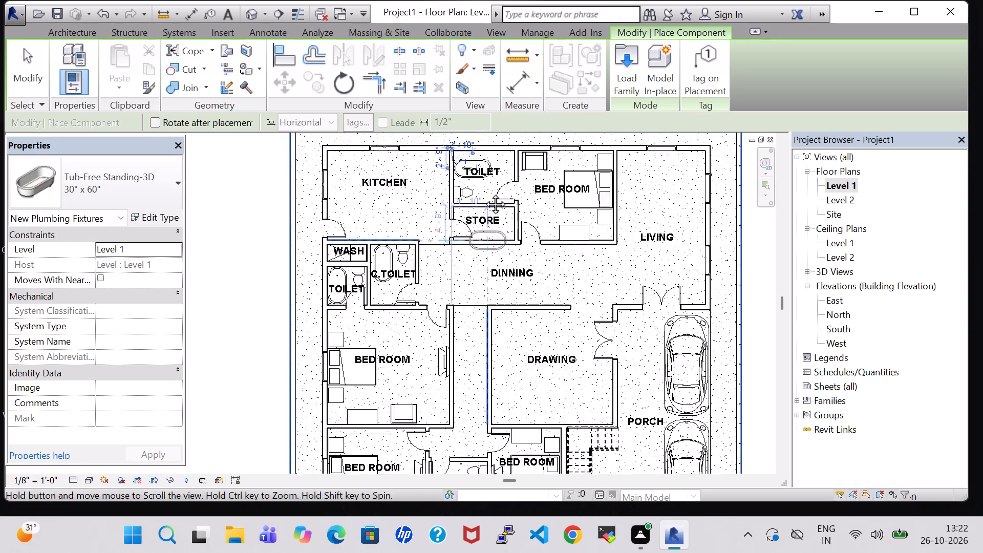
pyautogui.moveTo(484, 193); pyautogui.dragTo(486, 182, button='middle')
pyautogui.moveTo(503, 313); pyautogui.dragTo(517, 202, button='middle')
pyautogui.press('space')
pyautogui.press('space')
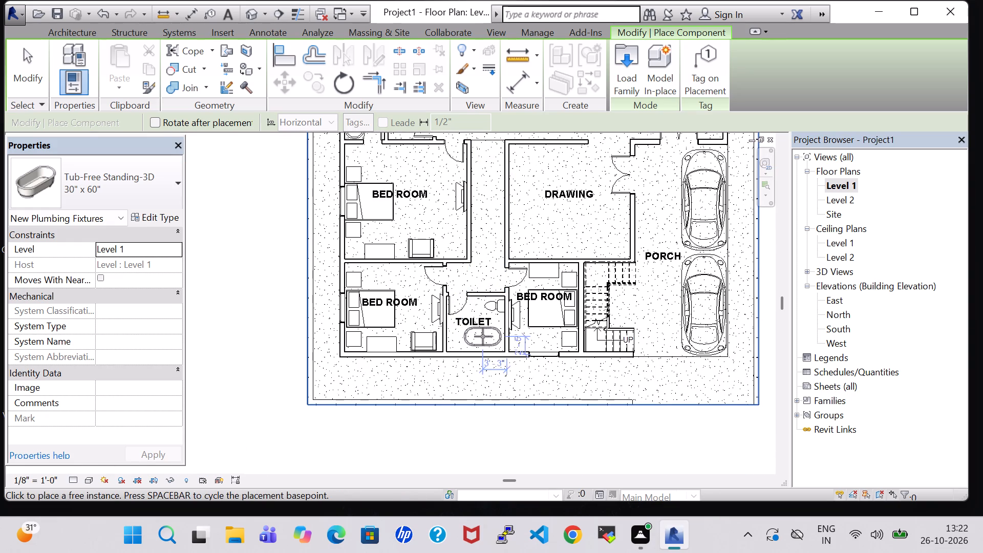
pyautogui.scroll(12, 483, 336)
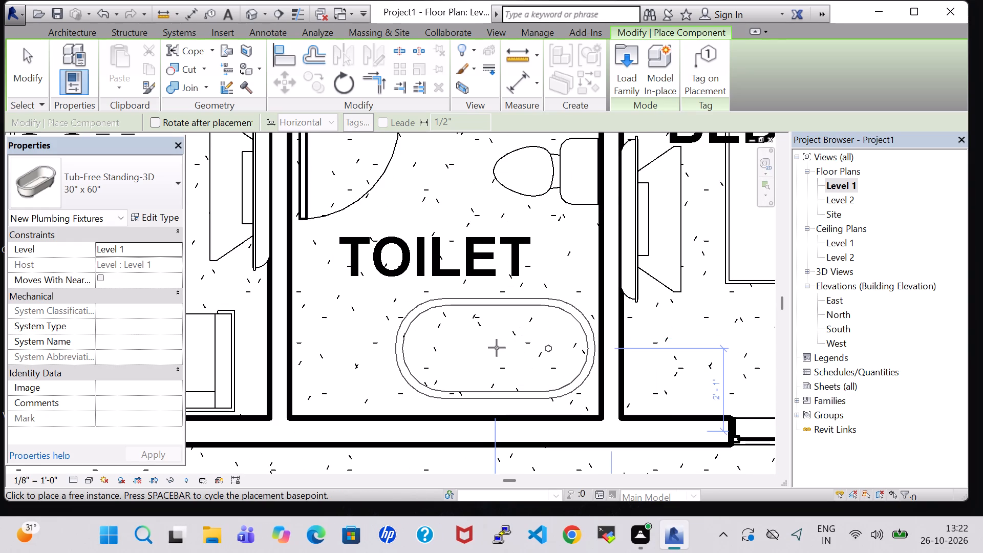
pyautogui.click(498, 349)
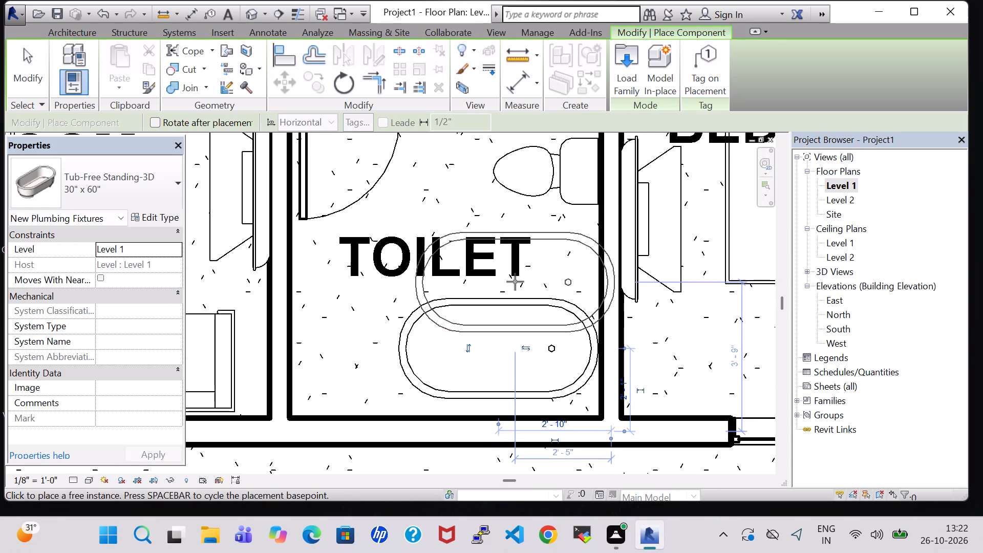
pyautogui.press('Escape')
pyautogui.press('Escape')
pyautogui.press('Escape')
# Load the Sink Vanity-Square family from the US Imperial library's Plumbing, Architectural, Fixtures, Sinks folder.
pyautogui.scroll(-6, 463, 273)
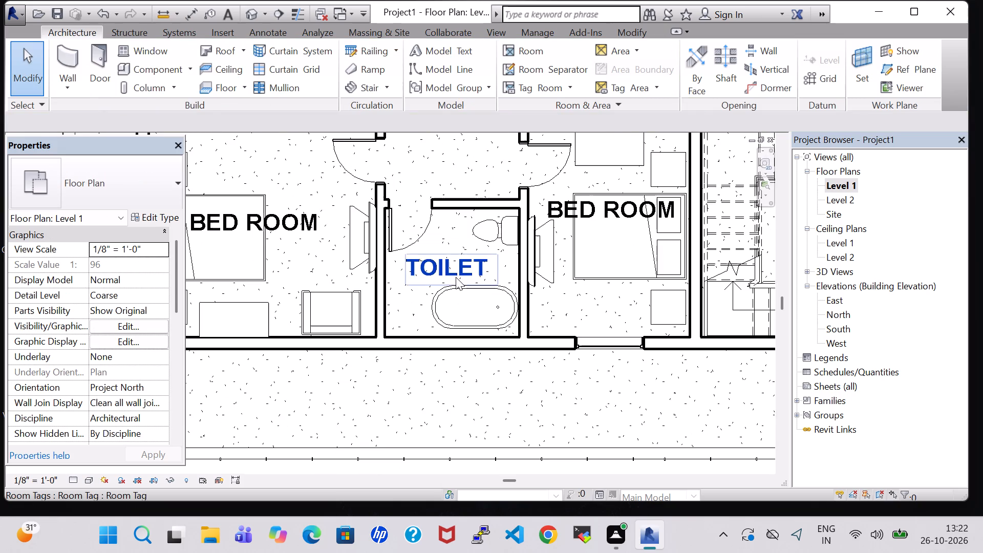
pyautogui.scroll(-2, 420, 381)
pyautogui.click(146, 62)
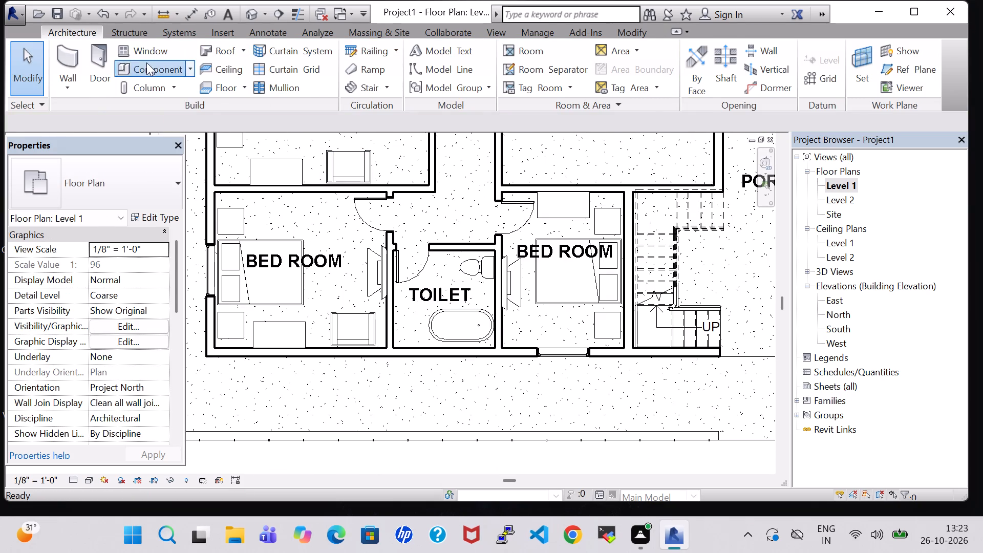
pyautogui.click(623, 68)
pyautogui.scroll(-1, 562, 329)
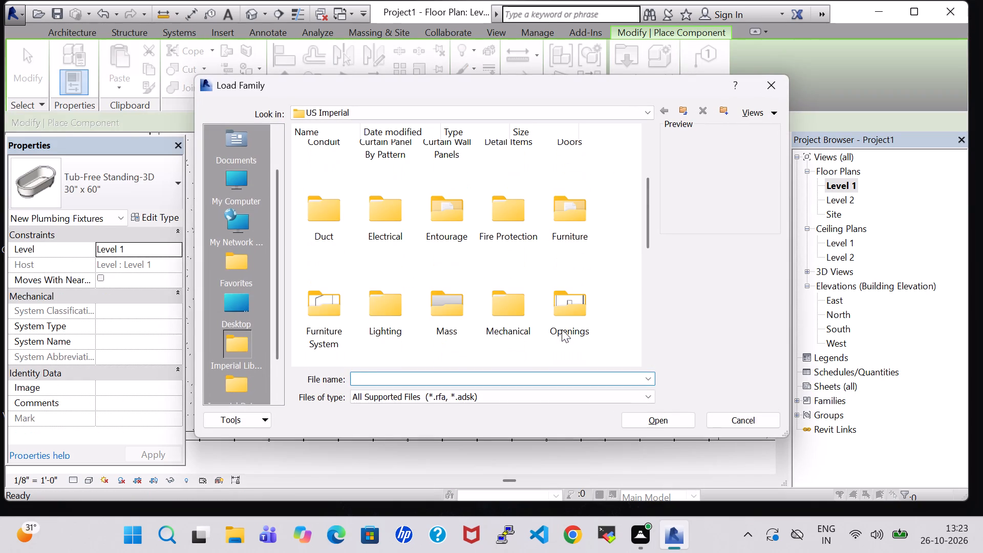
pyautogui.scroll(-2, 448, 237)
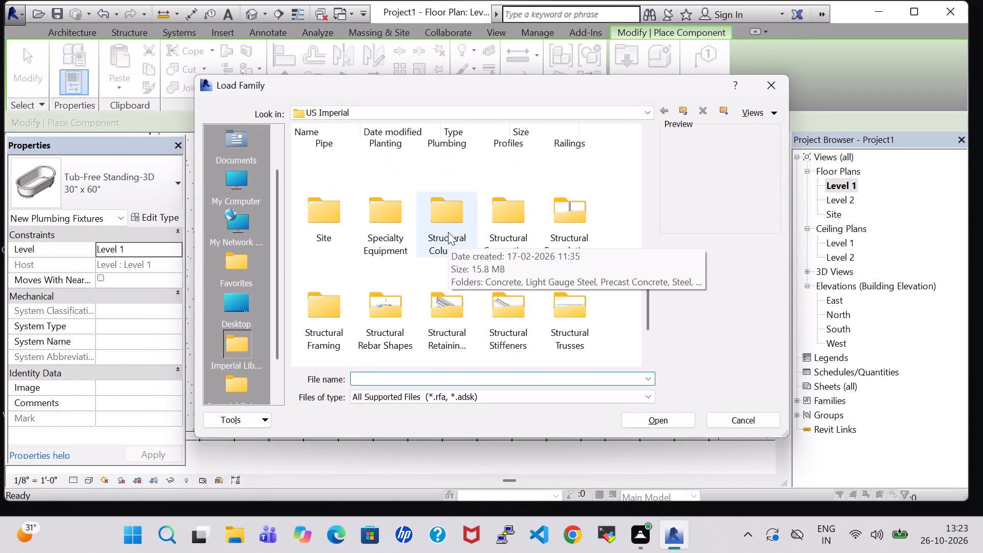
pyautogui.scroll(1, 448, 232)
pyautogui.doubleClick(445, 268)
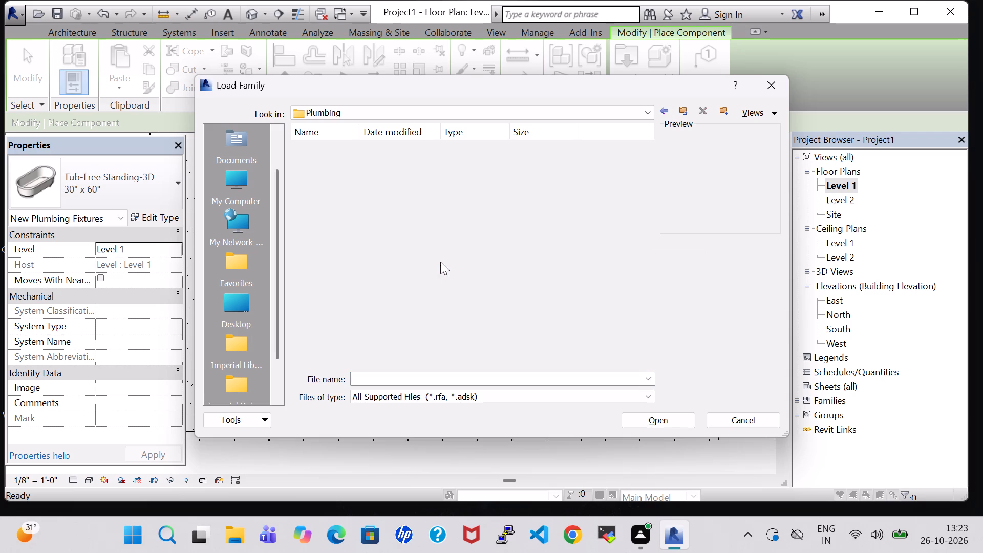
pyautogui.doubleClick(325, 151)
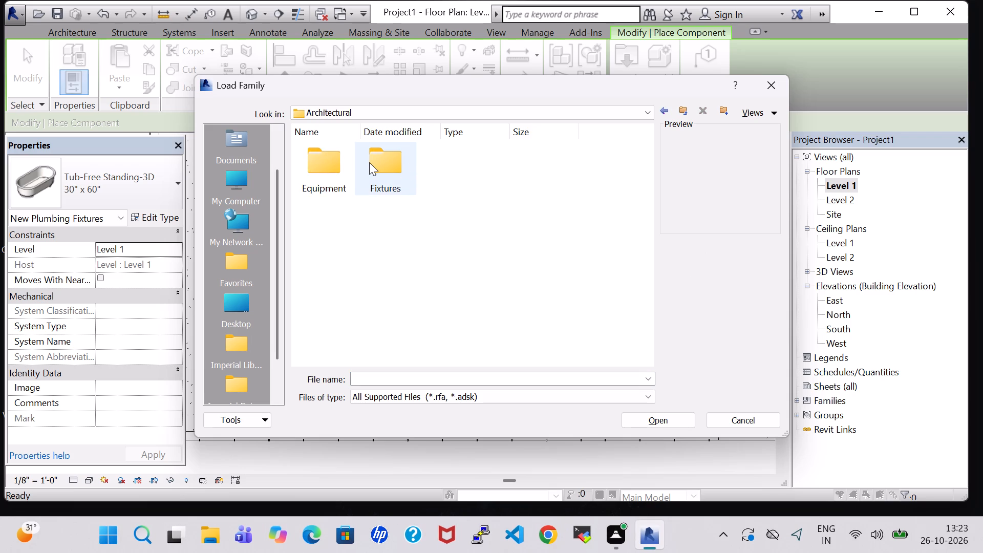
pyautogui.tripleClick(369, 162)
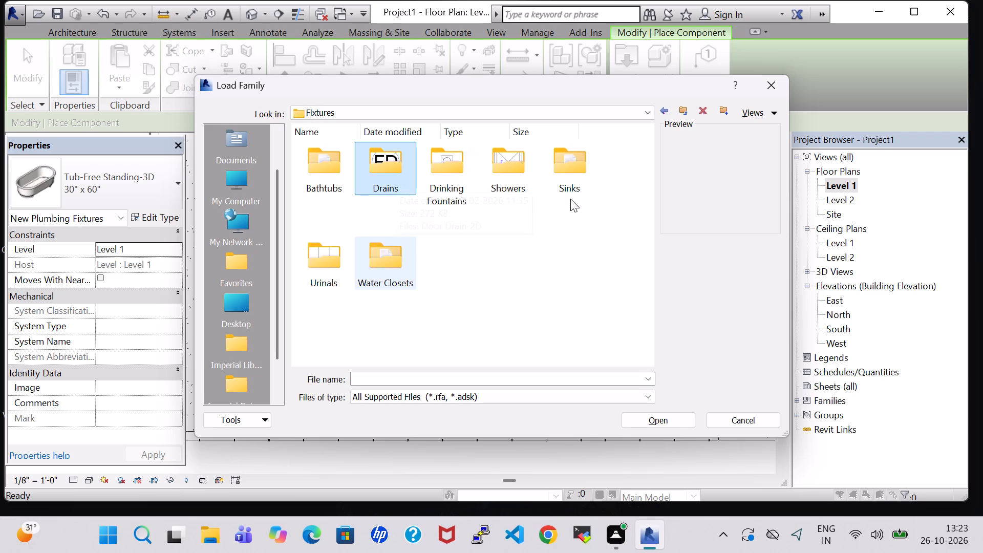
pyautogui.doubleClick(569, 183)
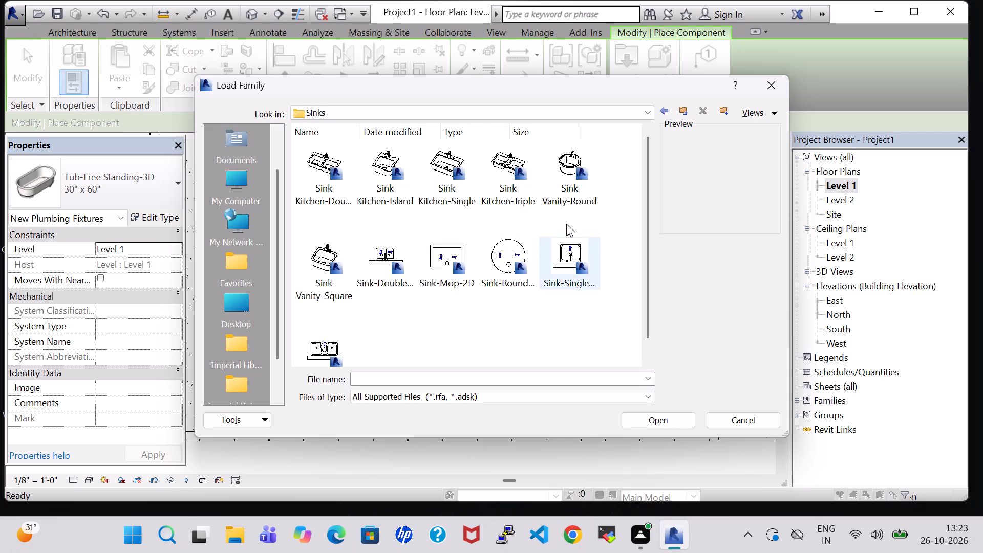
pyautogui.click(325, 254)
pyautogui.click(667, 420)
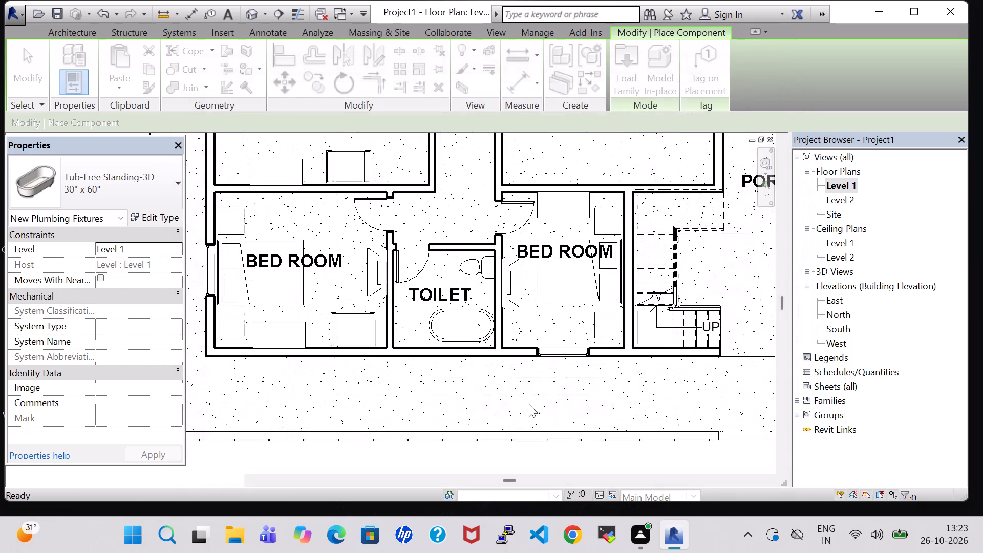
# Place a 20" x 18" Sink Vanity-Square against the west wall of the TOILET between the south bedrooms, faucet side to the wall, opposite the bathtub.
pyautogui.scroll(10, 509, 356)
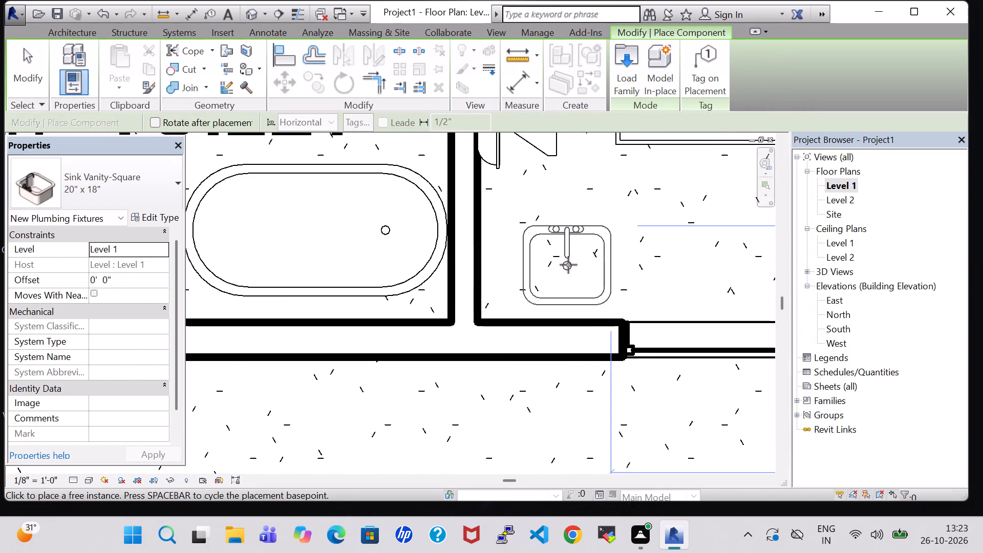
pyautogui.scroll(-9, 568, 265)
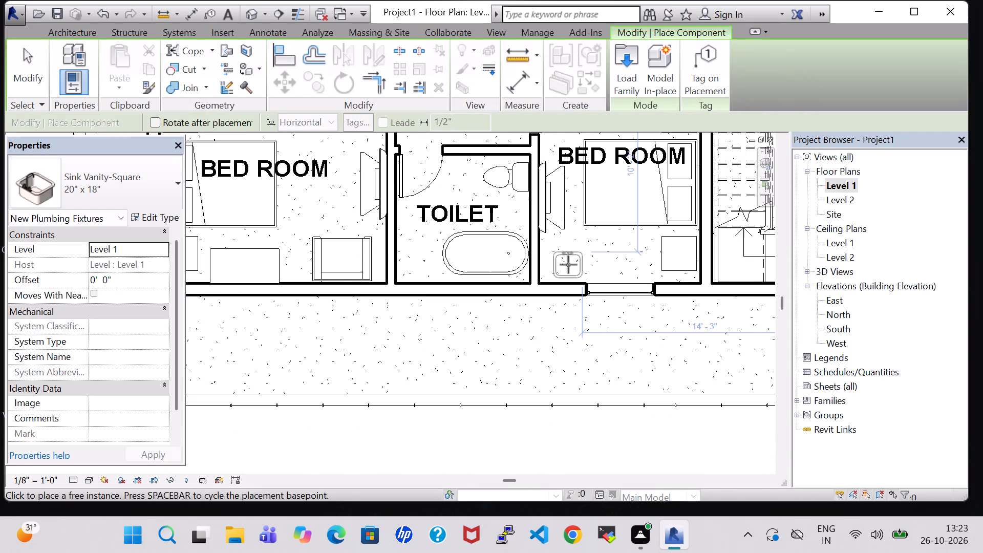
pyautogui.scroll(4, 455, 272)
pyautogui.press('space')
pyautogui.press('space')
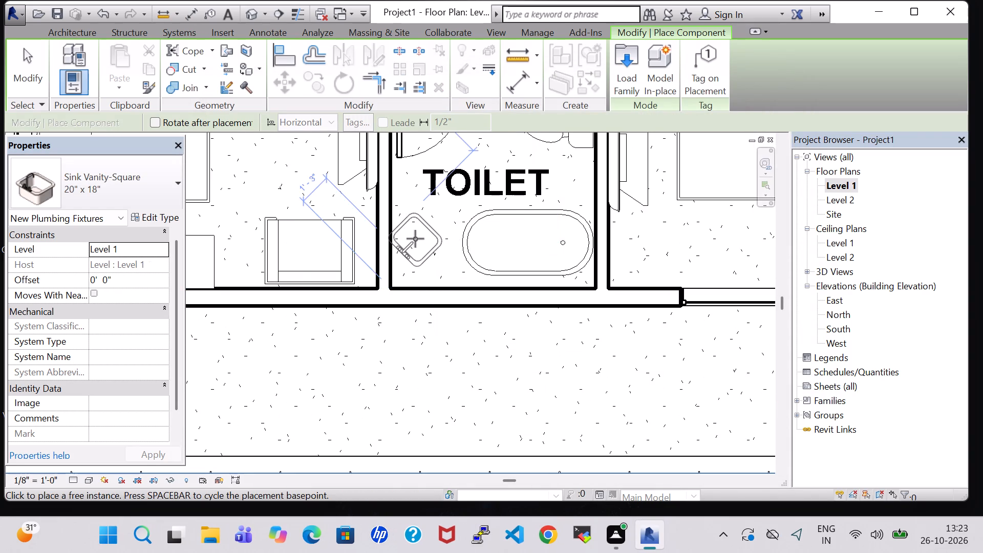
pyautogui.press('space')
pyautogui.middleClick(415, 239)
pyautogui.scroll(3, 418, 246)
pyautogui.scroll(-3, 418, 246)
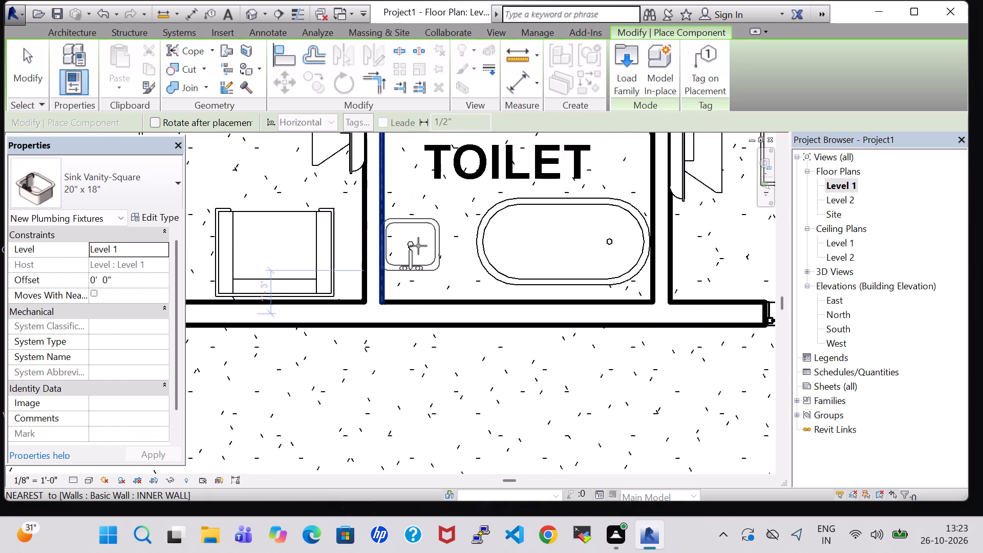
pyautogui.scroll(-2, 418, 246)
pyautogui.middleClick(418, 239)
pyautogui.moveTo(424, 265); pyautogui.dragTo(427, 297, button='middle')
pyautogui.moveTo(427, 301); pyautogui.dragTo(427, 308, button='middle')
pyautogui.scroll(4, 422, 309)
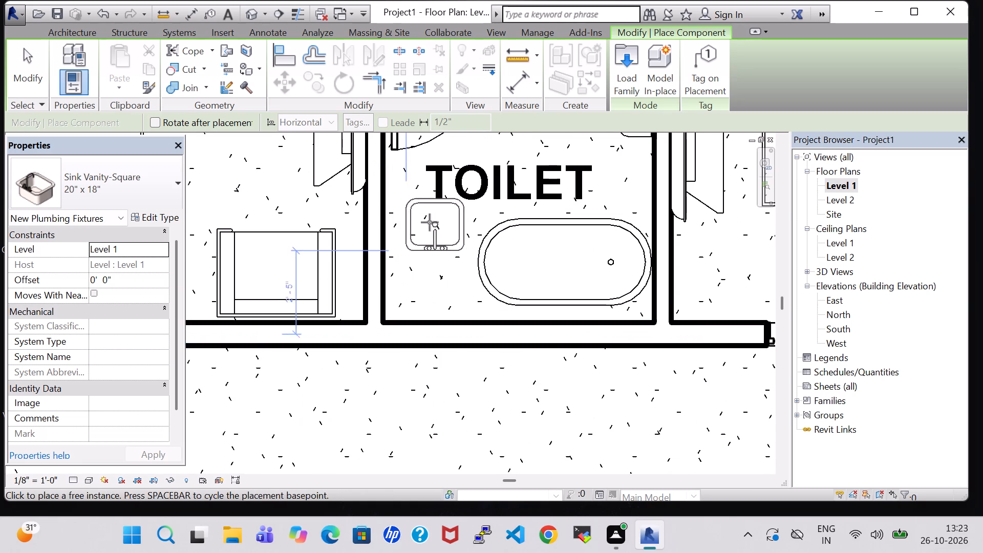
pyautogui.press('space')
pyautogui.press('space')
pyautogui.press('space')
pyautogui.scroll(2, 417, 221)
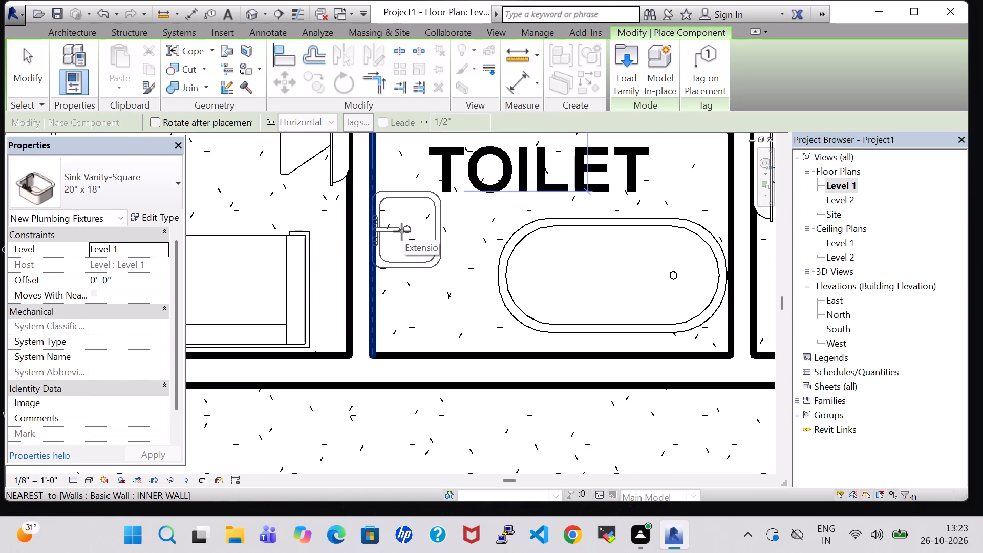
pyautogui.click(402, 231)
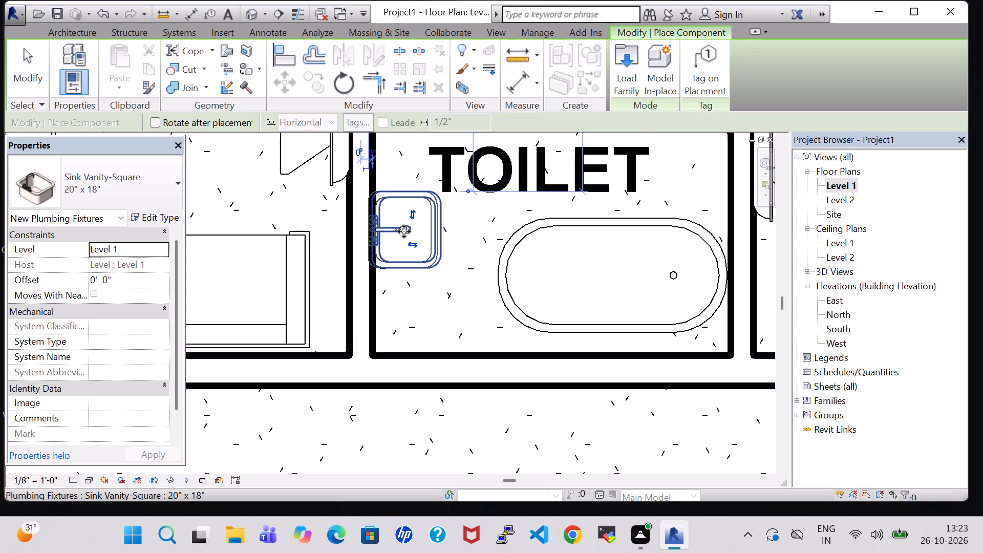
pyautogui.press('Escape')
pyautogui.press('Escape')
# Nudge that sink slightly east to clear the west wall and set its offset to 2' 0".
pyautogui.click(431, 260)
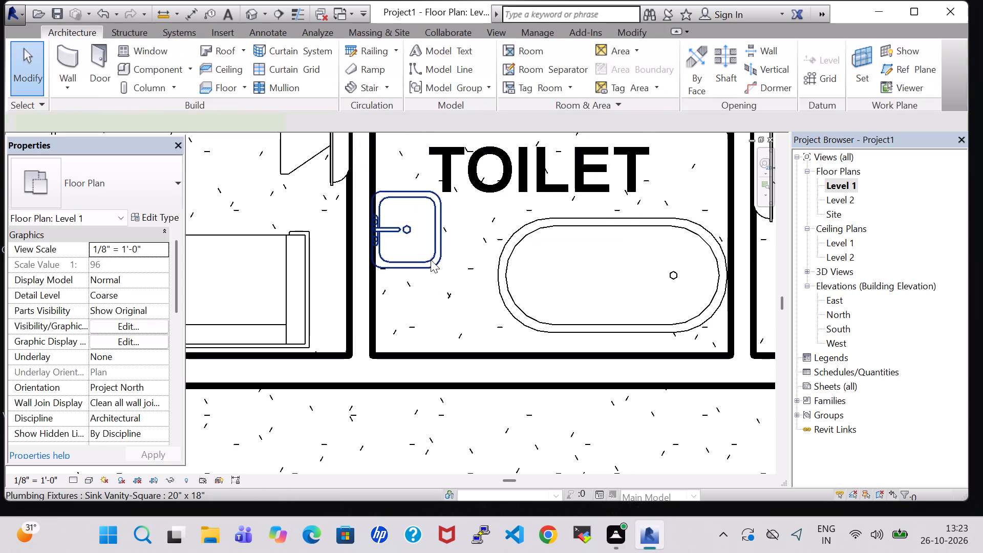
pyautogui.press('Right')
pyautogui.press('Right')
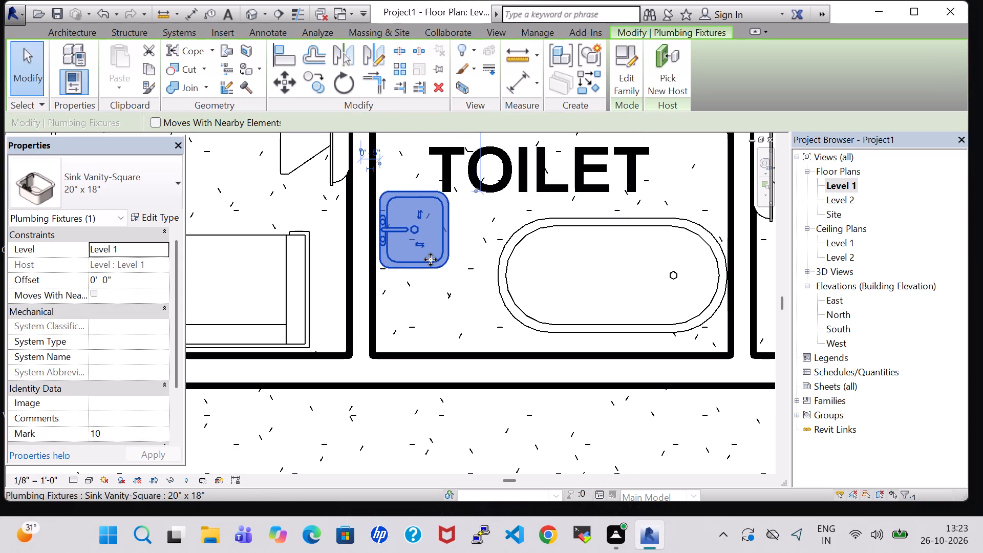
pyautogui.press('Left')
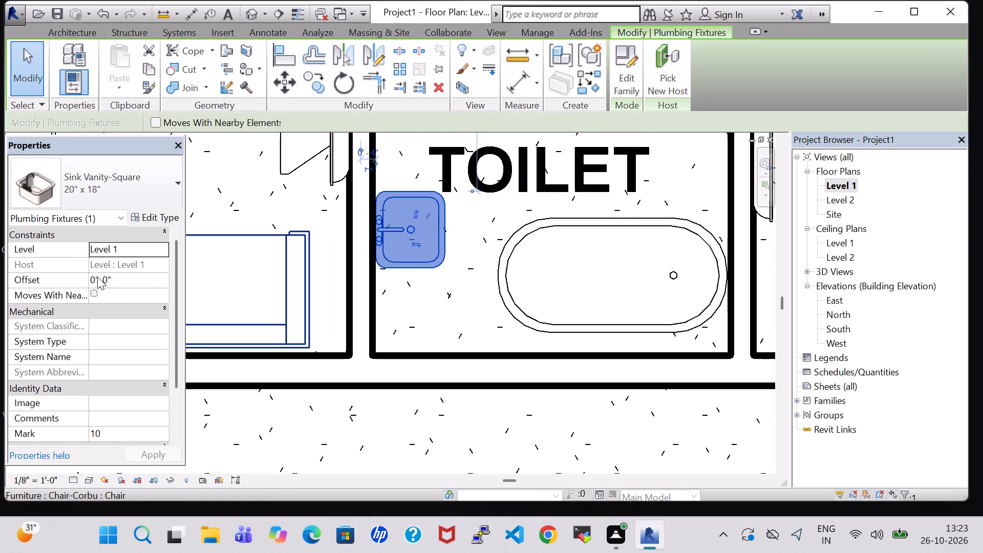
pyautogui.click(97, 280)
pyautogui.press('Left')
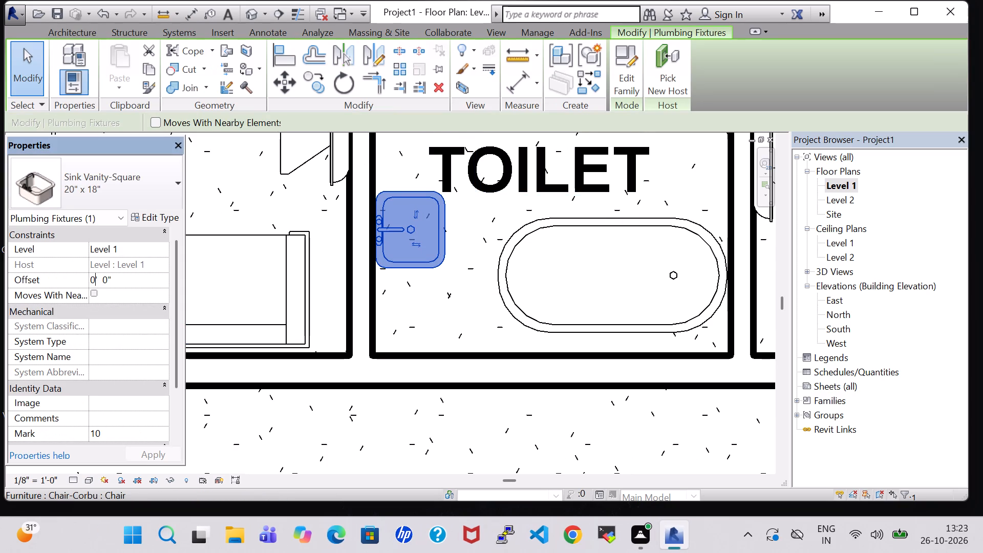
pyautogui.press('BackSpace')
pyautogui.press('2')
pyautogui.press('Return')
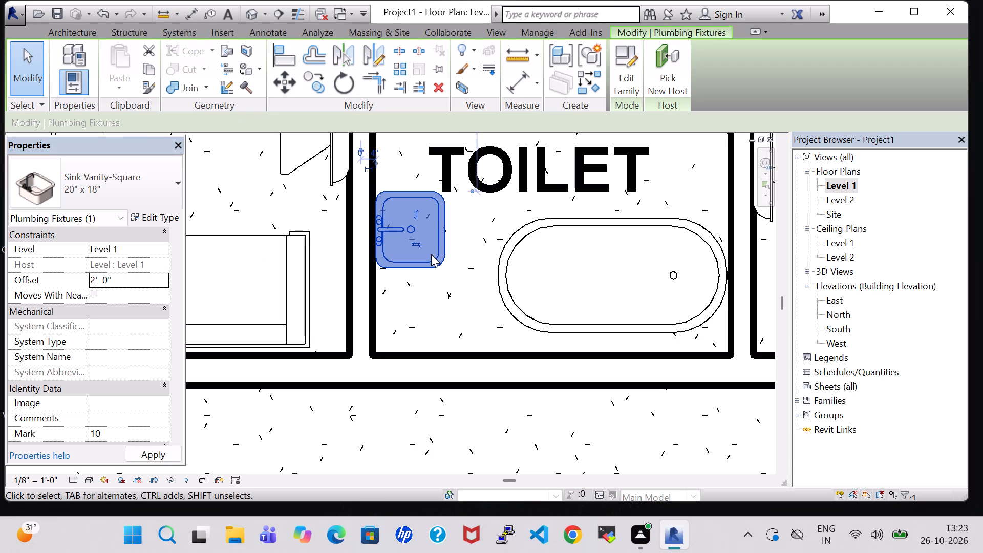
# Place a 20" x 18" Sink Vanity-Square against the C.TOILET's west wall, south of the bathtub, with its faucet side to the wall.
pyautogui.scroll(-10, 431, 254)
pyautogui.click(69, 29)
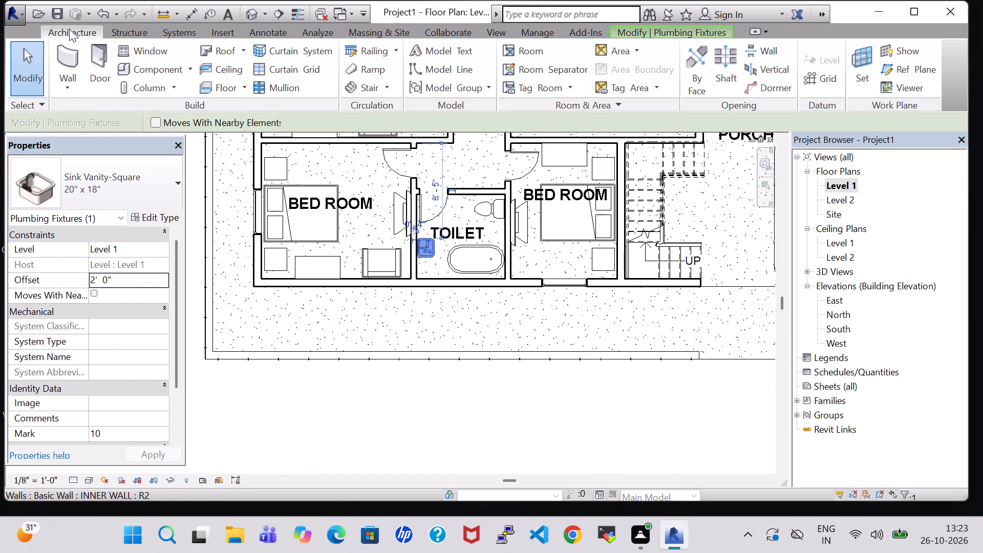
pyautogui.click(149, 66)
pyautogui.moveTo(388, 217); pyautogui.dragTo(390, 379, button='middle')
pyautogui.scroll(-1, 388, 217)
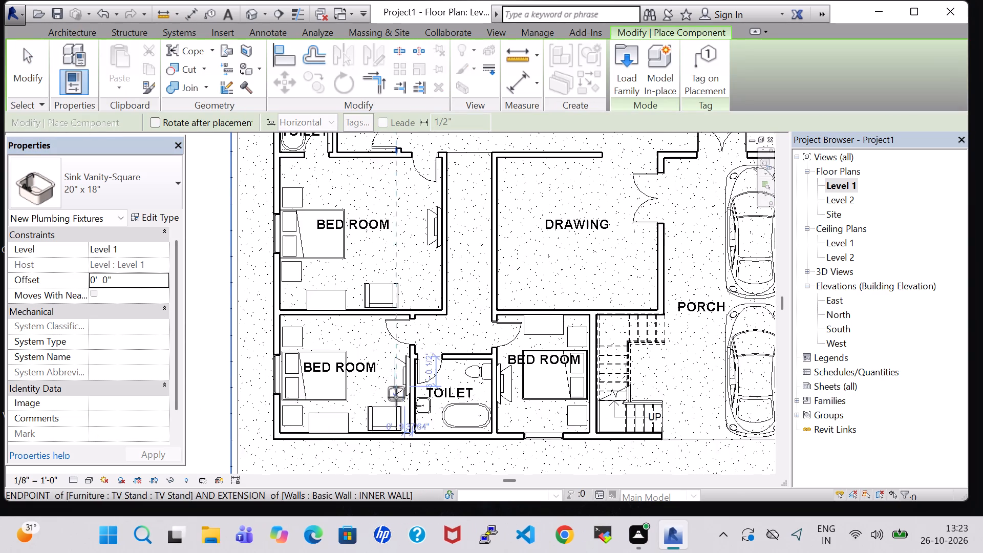
pyautogui.moveTo(348, 184); pyautogui.dragTo(351, 239, button='middle')
pyautogui.middleClick(353, 244)
pyautogui.scroll(5, 353, 244)
pyautogui.moveTo(322, 185); pyautogui.dragTo(335, 325, button='middle')
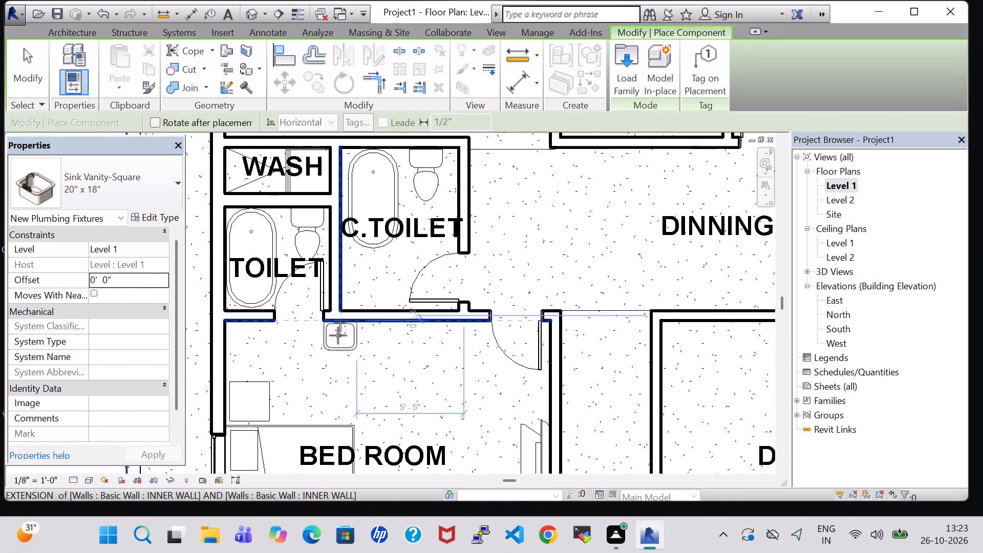
pyautogui.scroll(1, 304, 319)
pyautogui.scroll(-2, 499, 286)
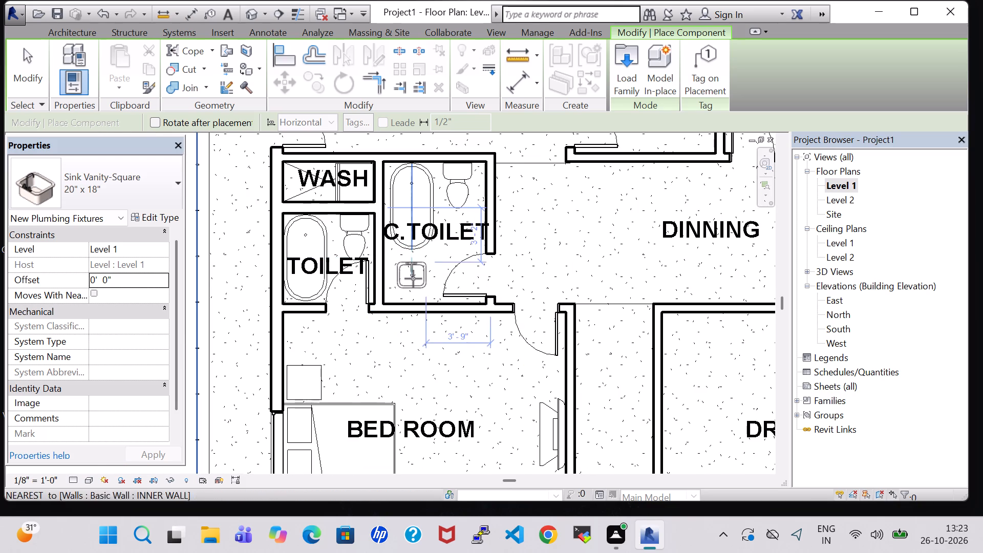
pyautogui.press('space')
pyautogui.scroll(8, 413, 279)
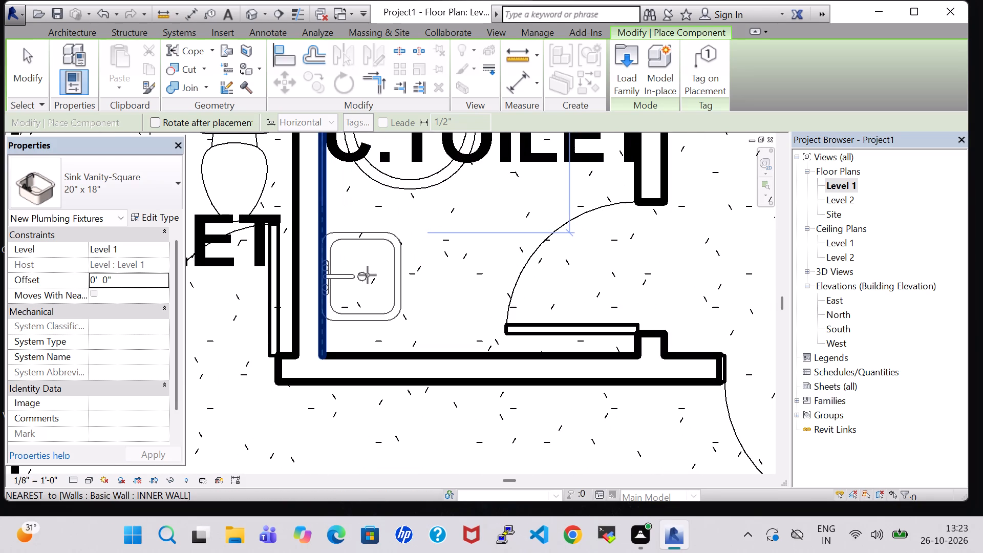
pyautogui.click(368, 275)
pyautogui.press('Escape')
pyautogui.press('Escape')
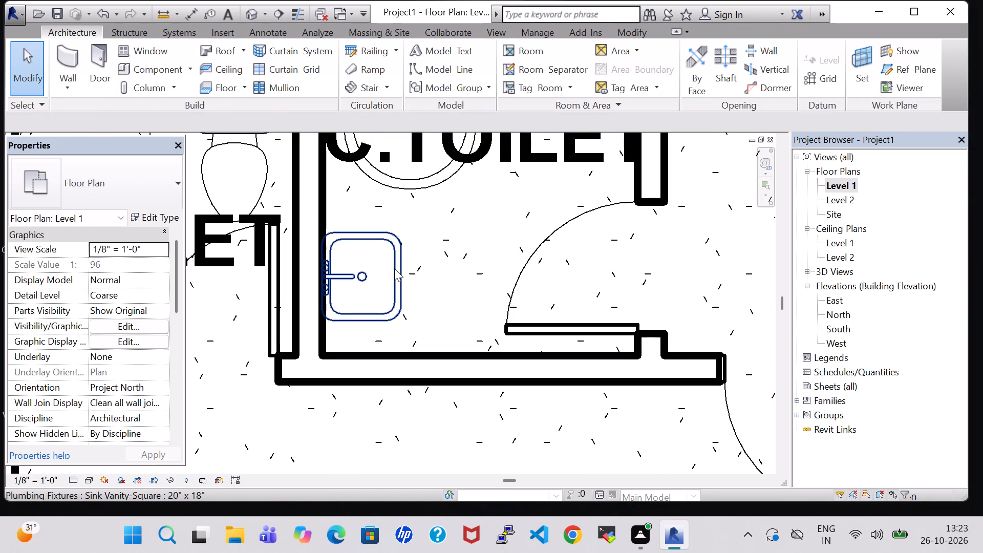
# Nudge the C.TOILET sink slightly east off the wall and set its offset to 2' 0".
pyautogui.click(394, 268)
pyautogui.press('Right')
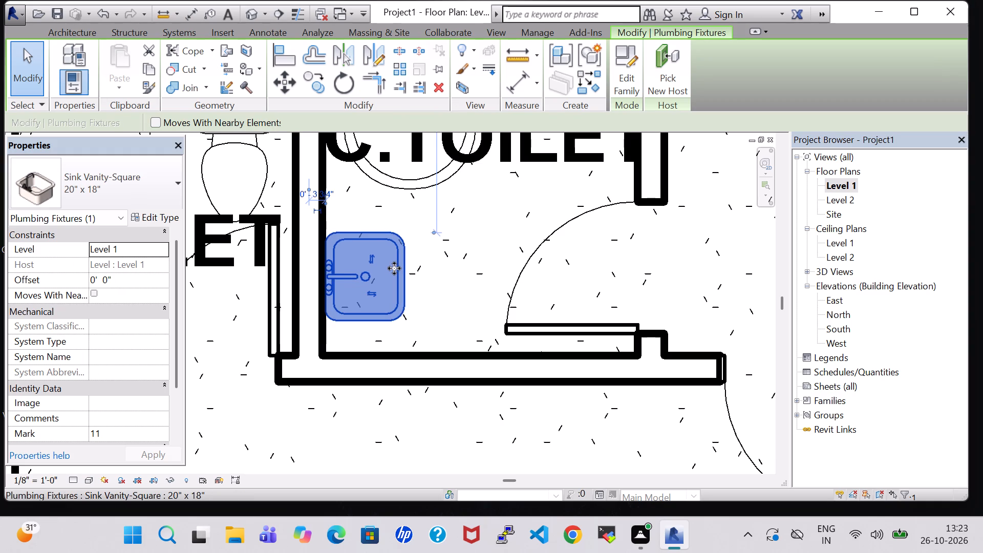
pyautogui.press('Right')
pyautogui.press('Left')
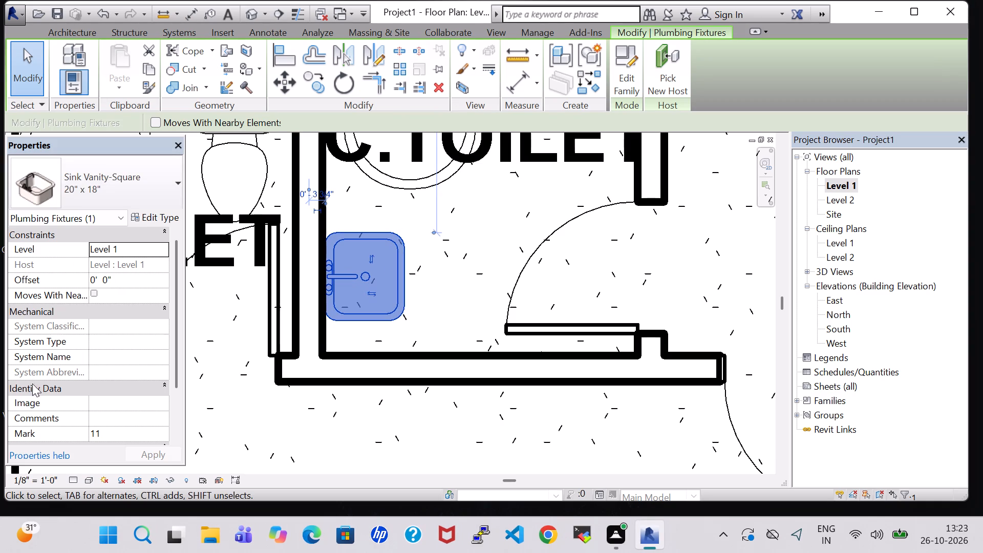
pyautogui.click(97, 283)
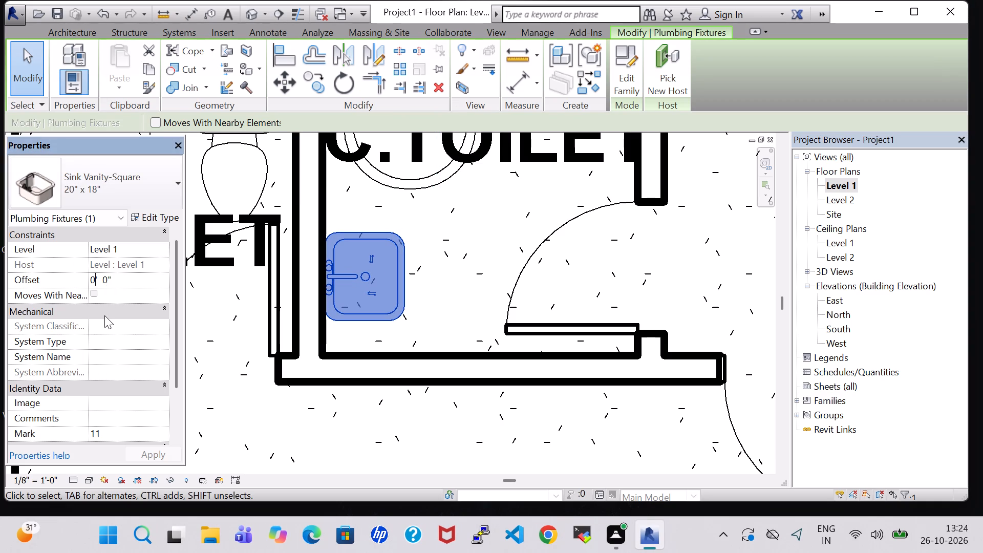
pyautogui.press('BackSpace')
pyautogui.press('2')
pyautogui.press('Return')
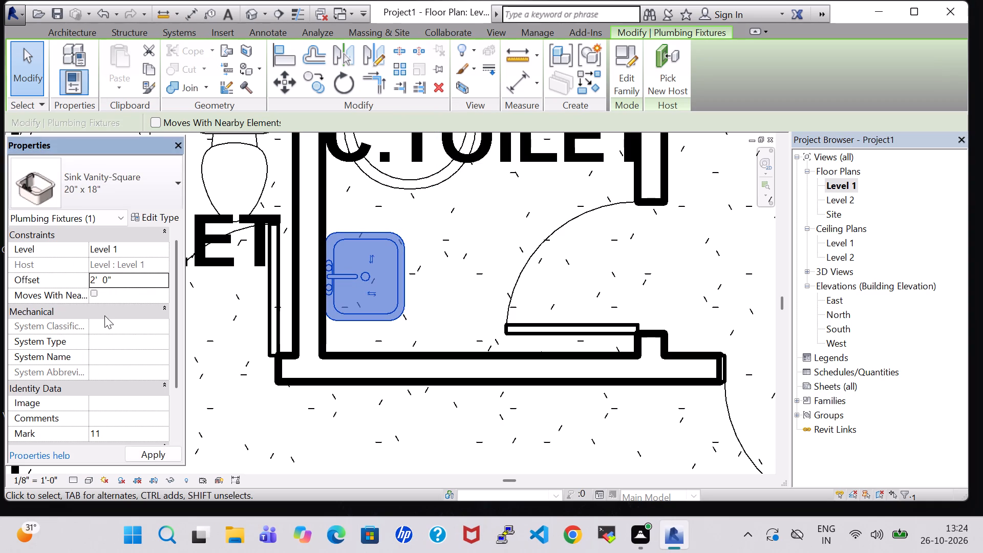
# Place a 20" x 18" Sink Vanity-Square in the north TOILET's northeast corner, with its faucet side to the north wall.
pyautogui.scroll(-8, 460, 232)
pyautogui.click(74, 36)
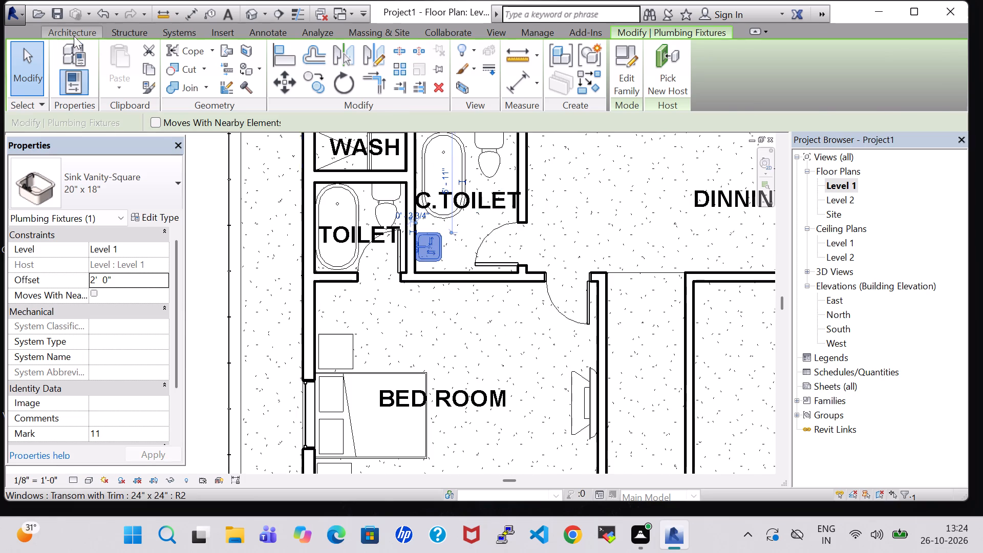
pyautogui.click(134, 71)
pyautogui.moveTo(573, 196); pyautogui.dragTo(563, 268, button='middle')
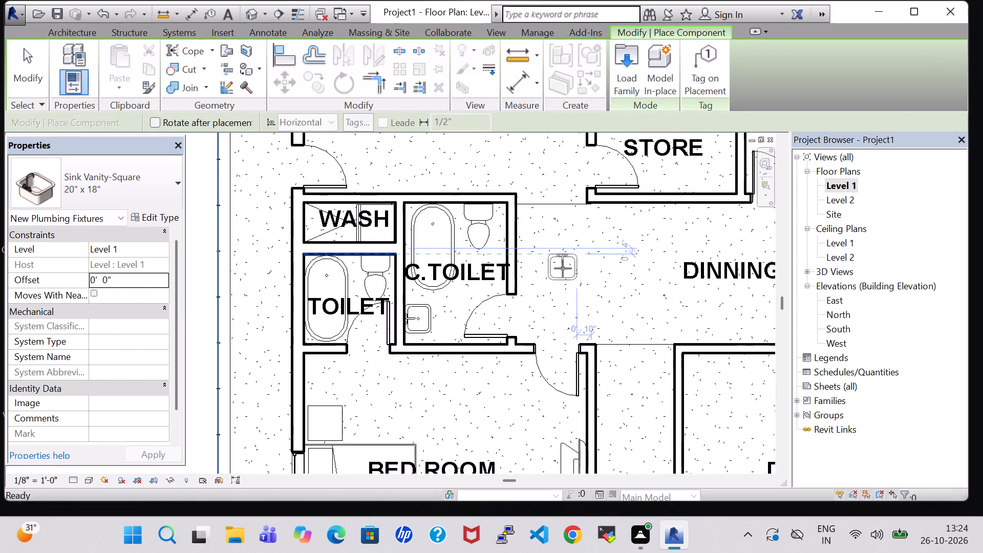
pyautogui.scroll(-1, 563, 269)
pyautogui.scroll(2, 561, 269)
pyautogui.moveTo(595, 261); pyautogui.dragTo(550, 330, button='middle')
pyautogui.moveTo(544, 335); pyautogui.dragTo(514, 350, button='middle')
pyautogui.scroll(-3, 509, 346)
pyautogui.scroll(3, 555, 198)
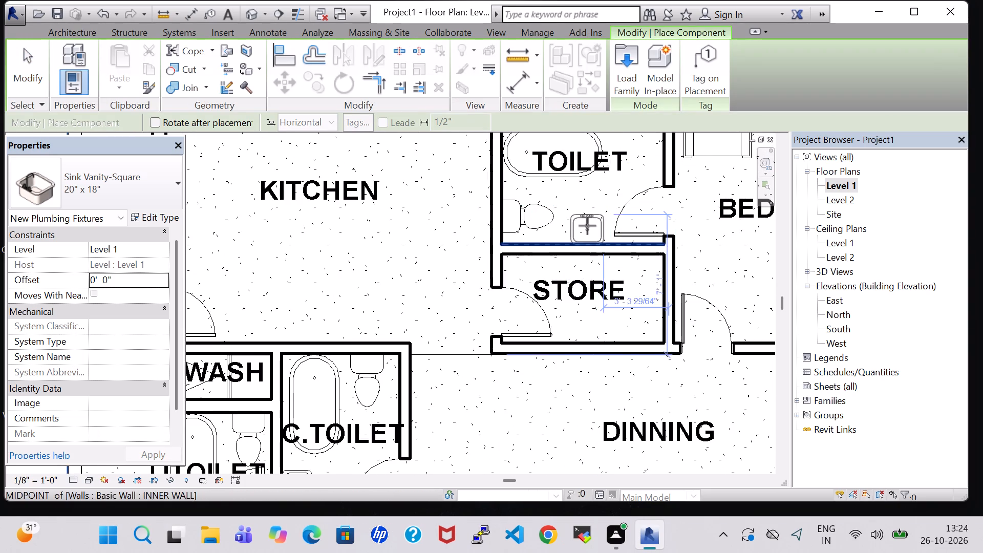
pyautogui.moveTo(587, 226); pyautogui.dragTo(483, 319, button='middle')
pyautogui.scroll(4, 522, 240)
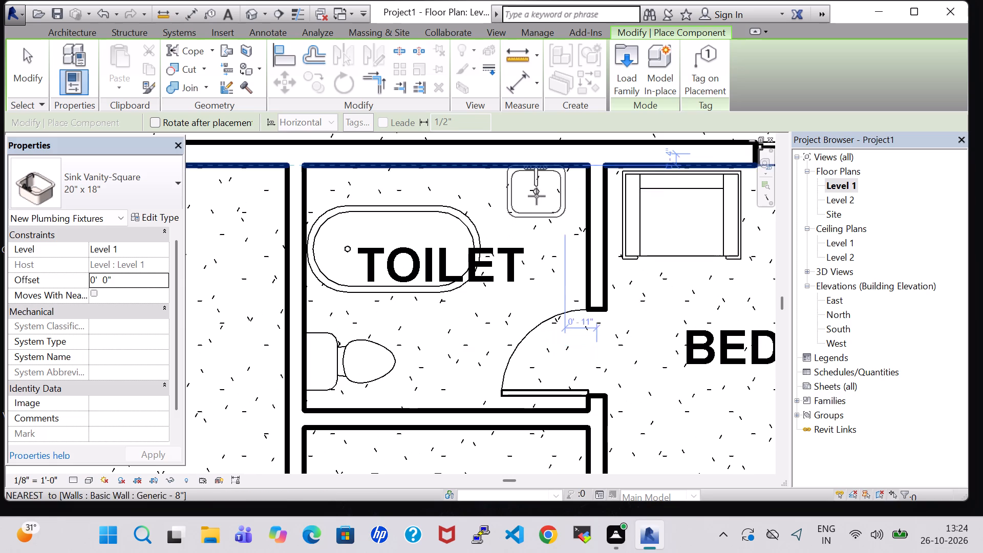
pyautogui.click(544, 196)
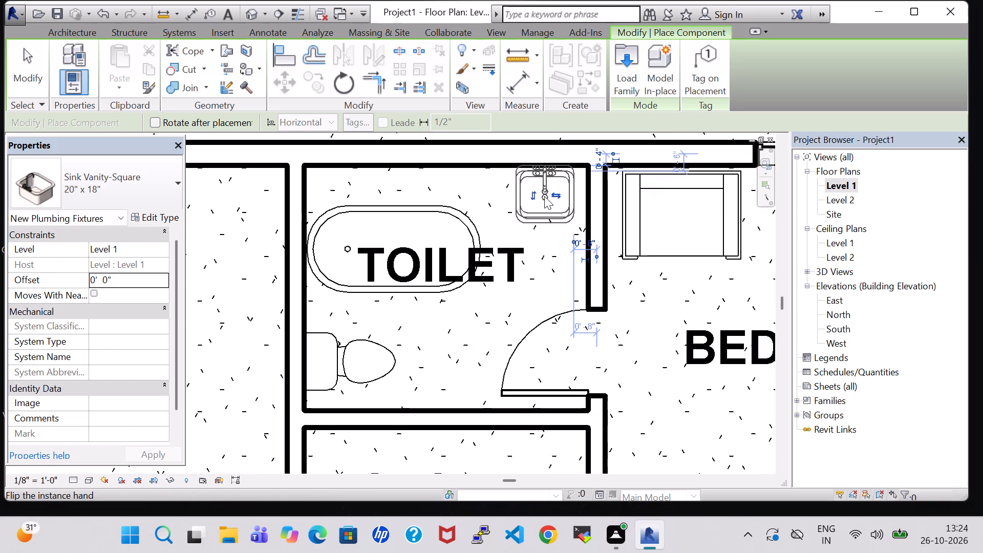
pyautogui.press('Escape')
pyautogui.press('Escape')
# Turn on Moves With Nearby Elements for the north TOILET's sink and set its offset to 2' 0".
pyautogui.click(550, 209)
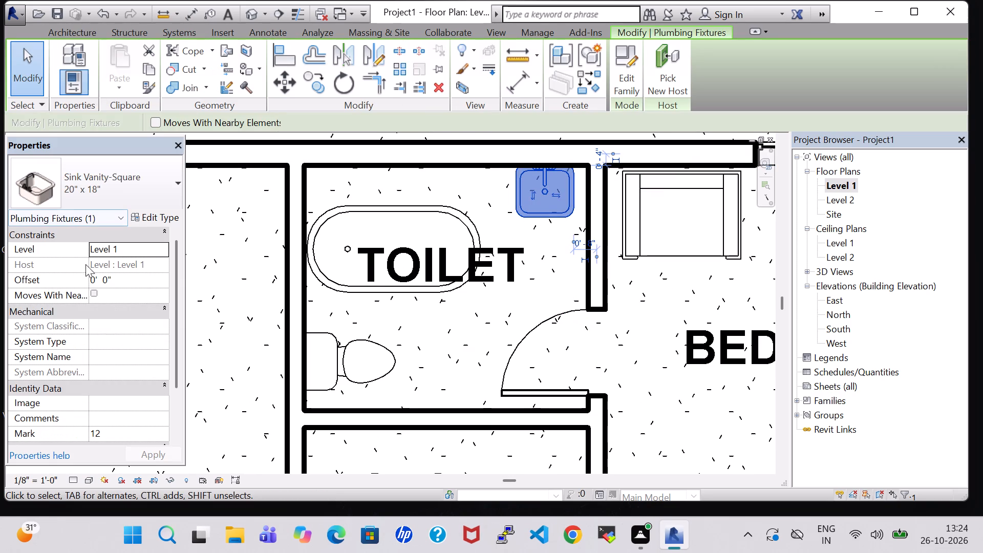
pyautogui.click(96, 288)
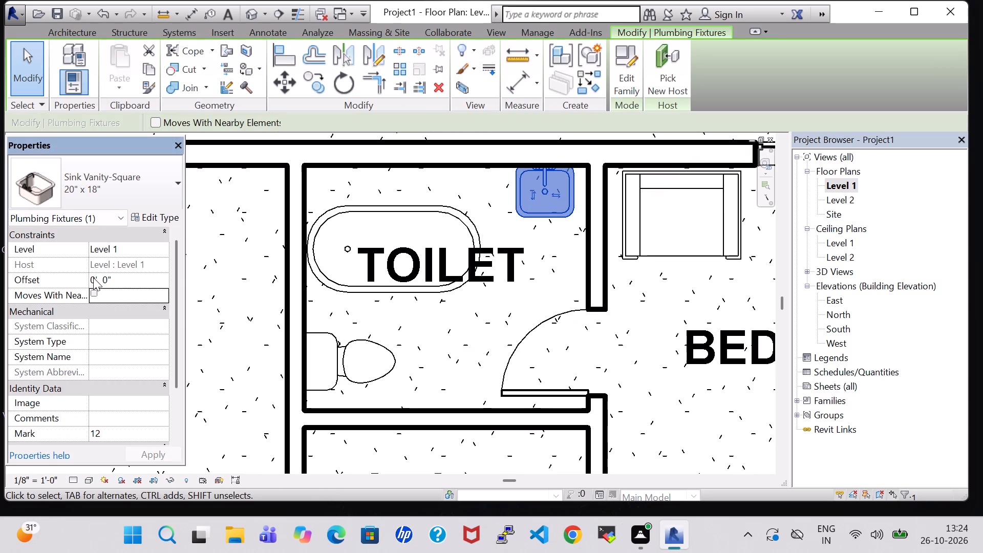
pyautogui.click(92, 291)
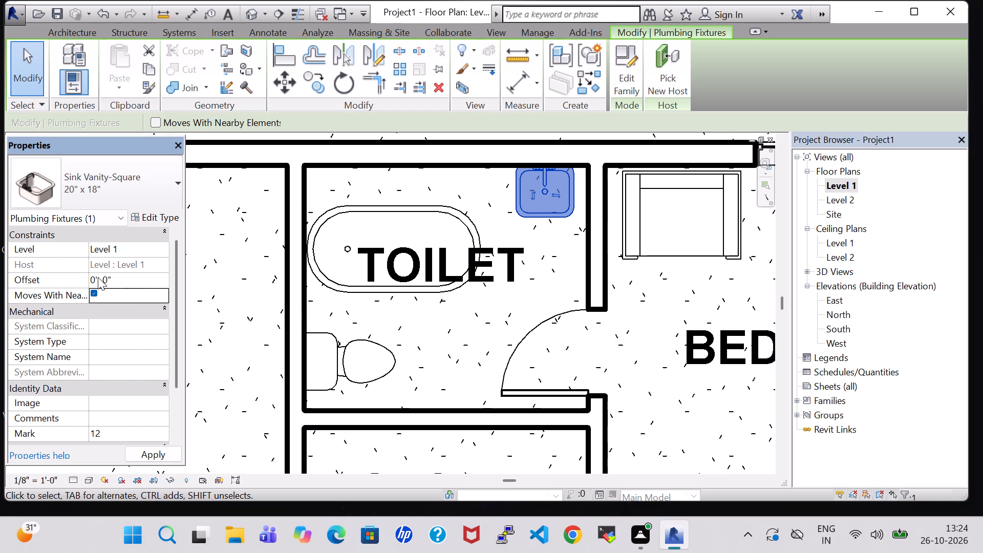
pyautogui.click(98, 277)
pyautogui.press('Left')
pyautogui.press('BackSpace')
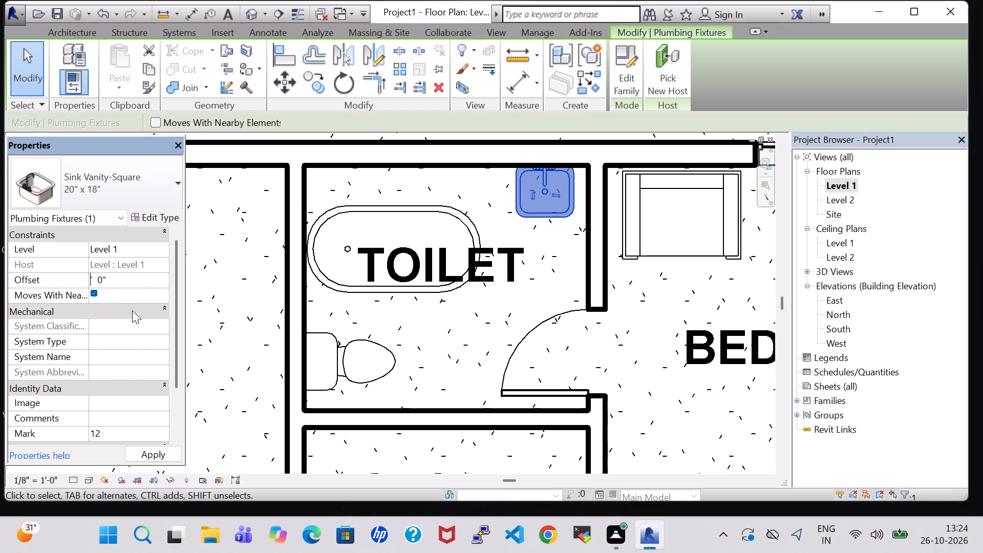
pyautogui.press('2')
pyautogui.press('Return')
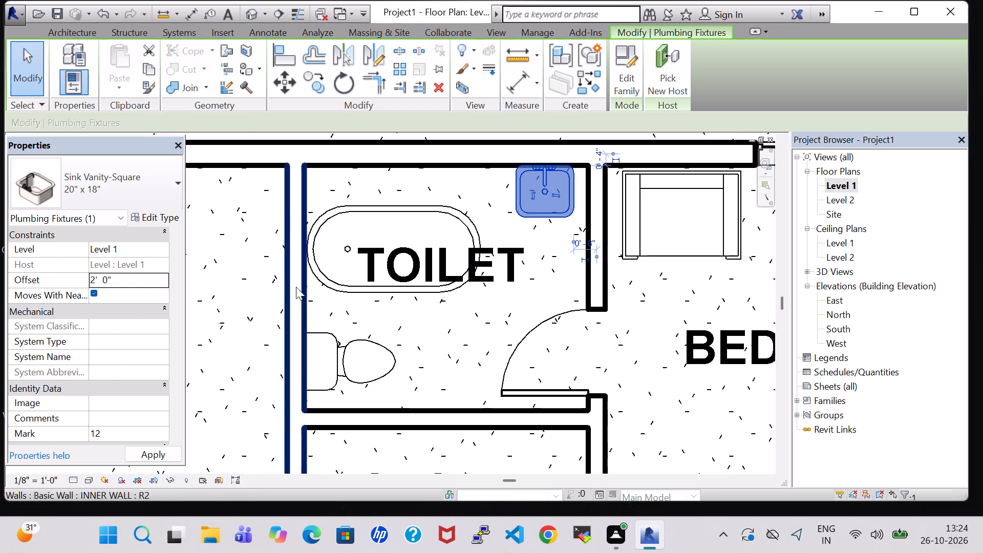
# Nudge the north TOILET's sink slightly south off the north wall and deselect it.
pyautogui.press('Down')
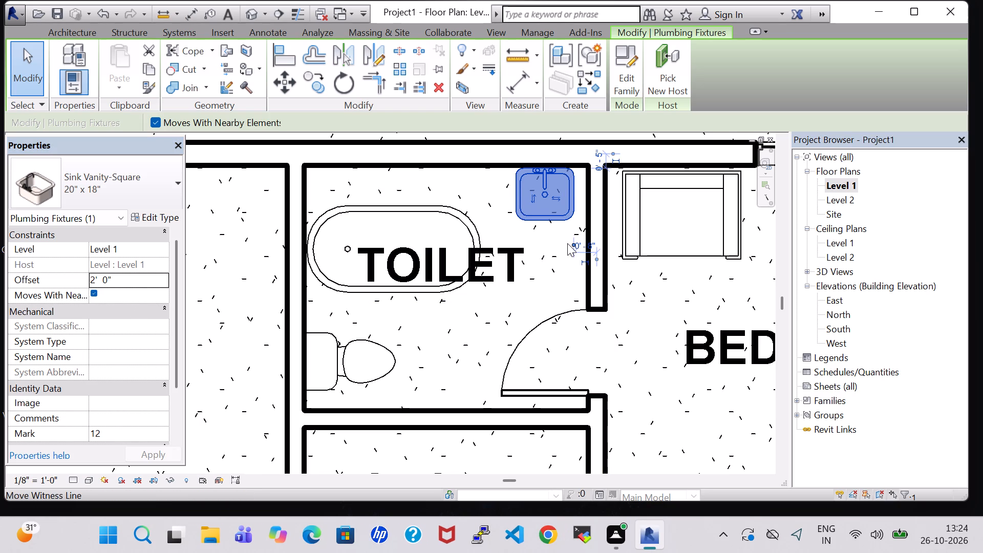
pyautogui.press('Down')
pyautogui.press('Up')
pyautogui.scroll(-3, 600, 364)
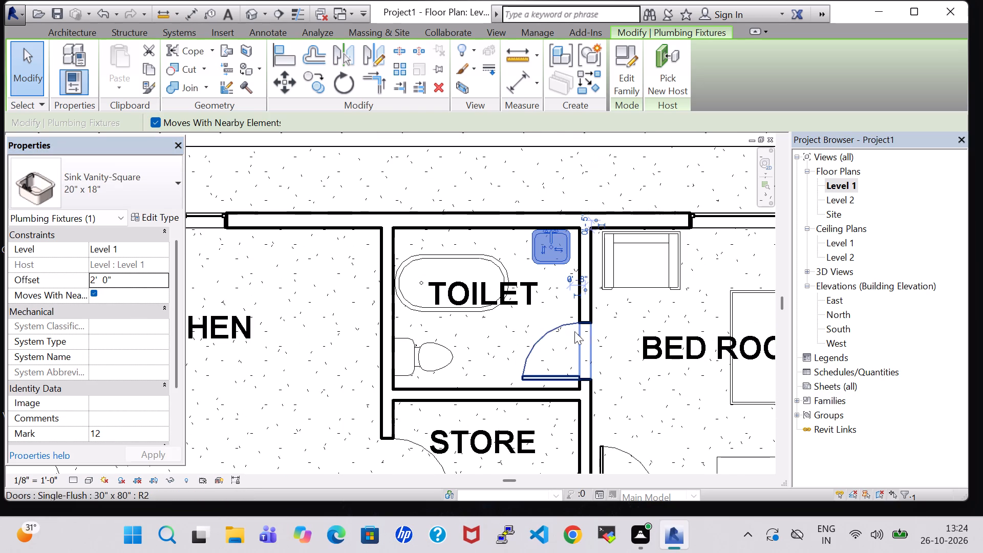
pyautogui.click(629, 407)
# Look over the whole Level 1 floor plan, checking the furnished rooms from the kitchen down to the porch.
pyautogui.scroll(-5, 633, 401)
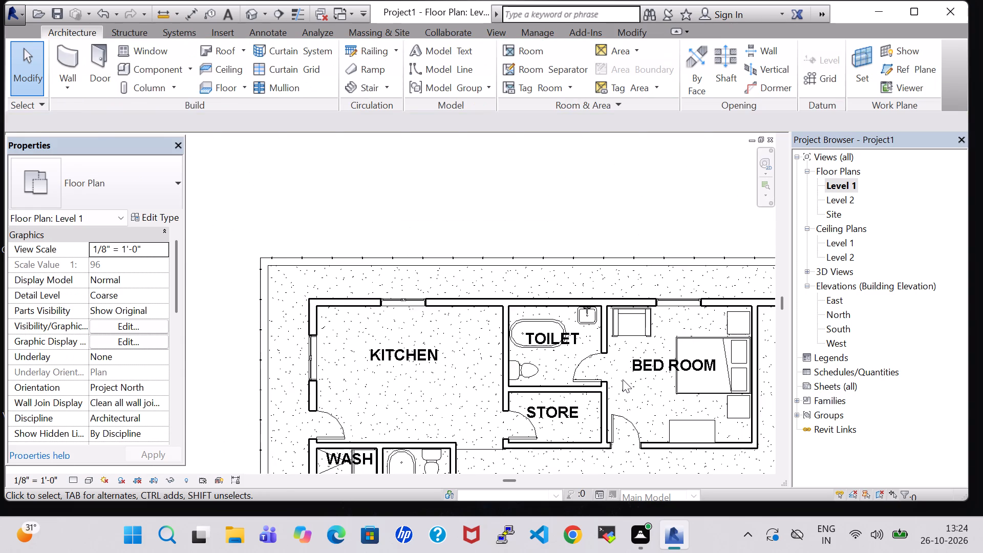
pyautogui.moveTo(623, 384); pyautogui.dragTo(596, 366, button='middle')
pyautogui.scroll(-2, 512, 241)
pyautogui.moveTo(568, 333); pyautogui.dragTo(511, 270, button='middle')
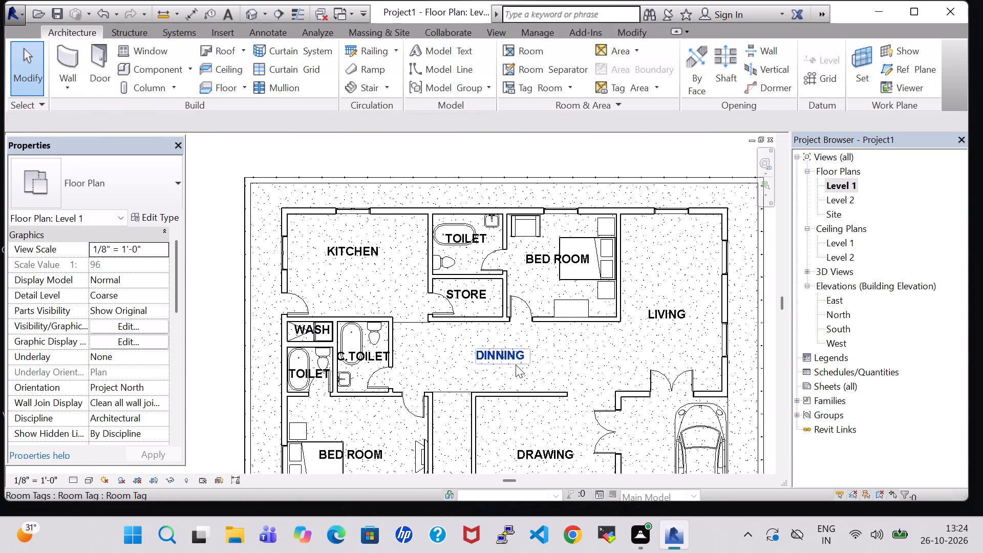
pyautogui.moveTo(516, 365); pyautogui.dragTo(479, 280, button='middle')
pyautogui.scroll(-2, 479, 280)
pyautogui.moveTo(504, 363); pyautogui.dragTo(481, 241, button='middle')
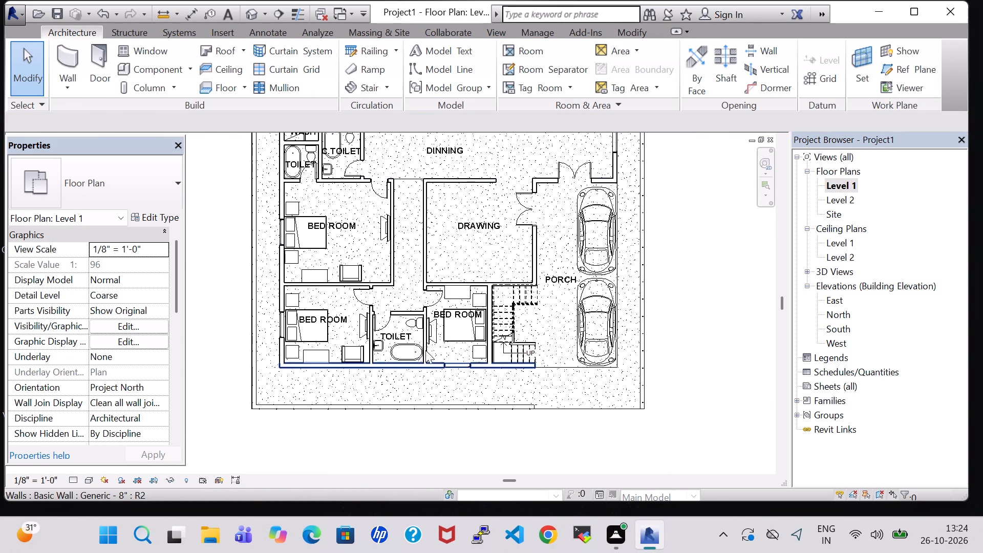
pyautogui.moveTo(472, 246); pyautogui.dragTo(490, 291, button='middle')
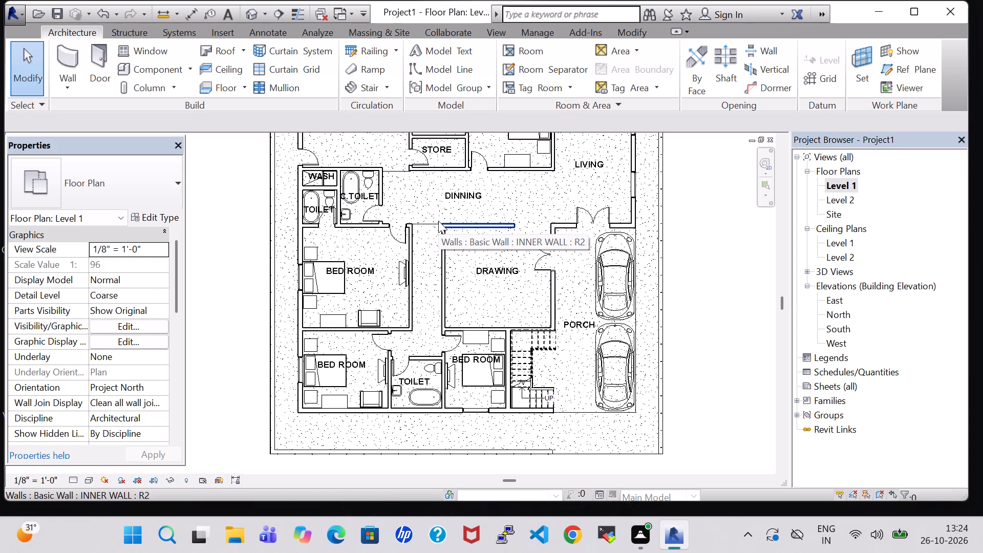
pyautogui.moveTo(521, 203); pyautogui.dragTo(537, 239, button='middle')
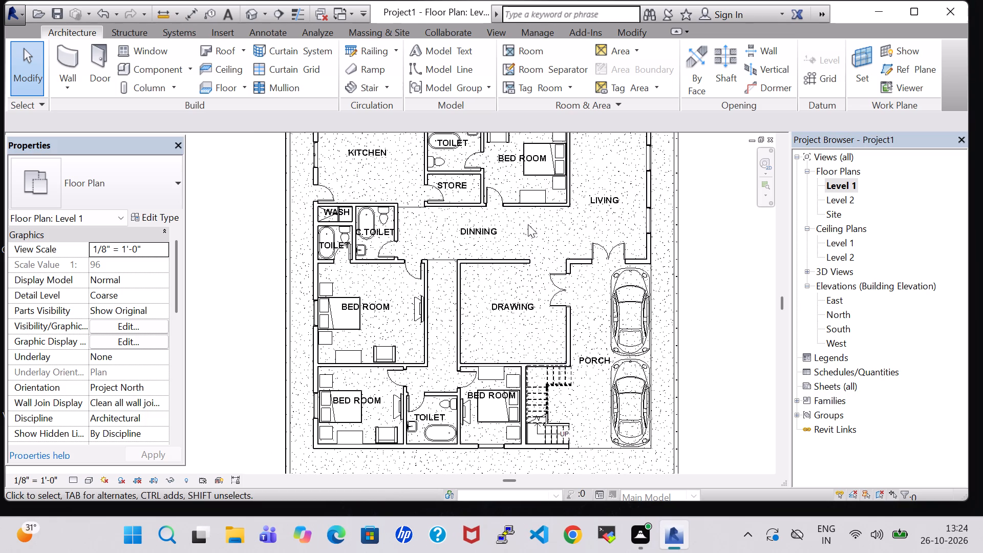
pyautogui.moveTo(528, 224); pyautogui.dragTo(523, 268, button='middle')
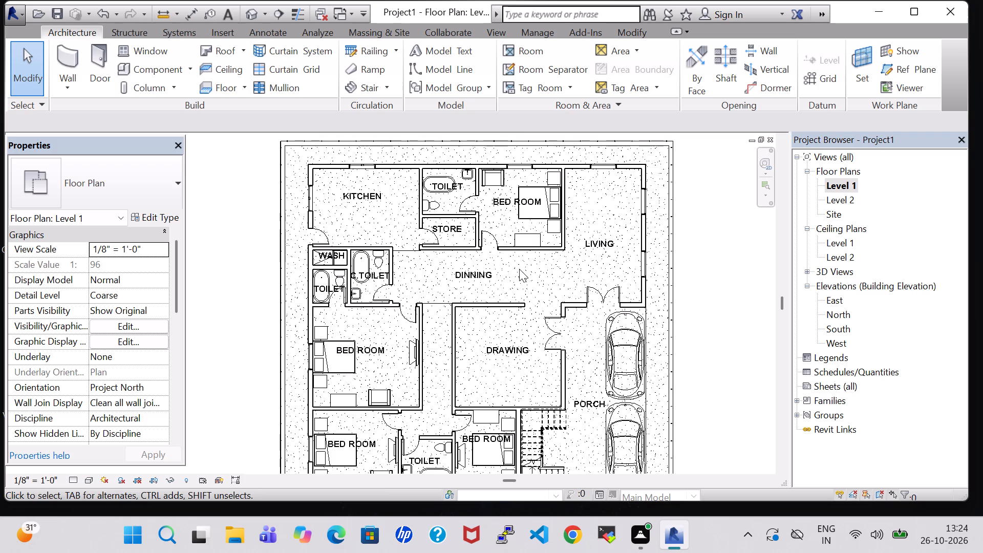
pyautogui.moveTo(523, 269); pyautogui.dragTo(514, 236, button='middle')
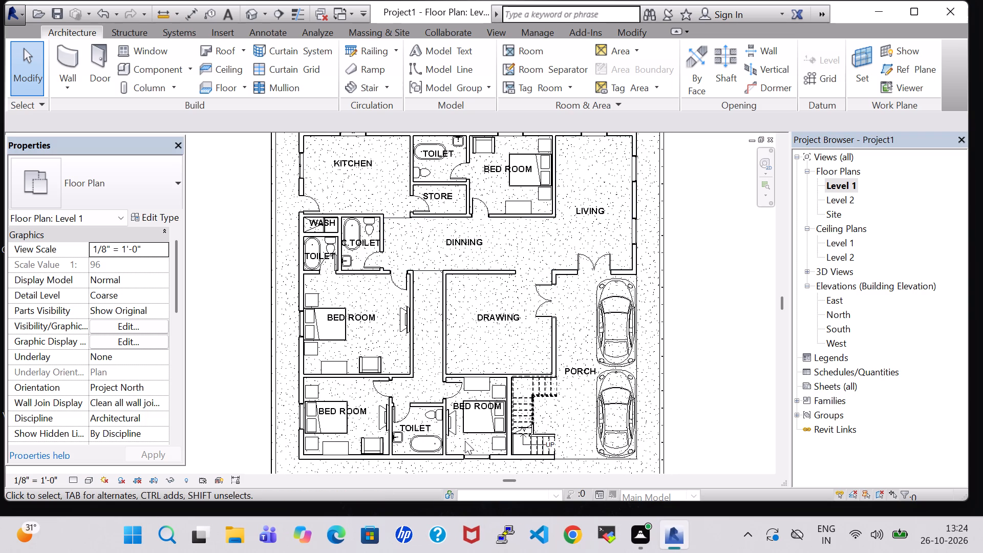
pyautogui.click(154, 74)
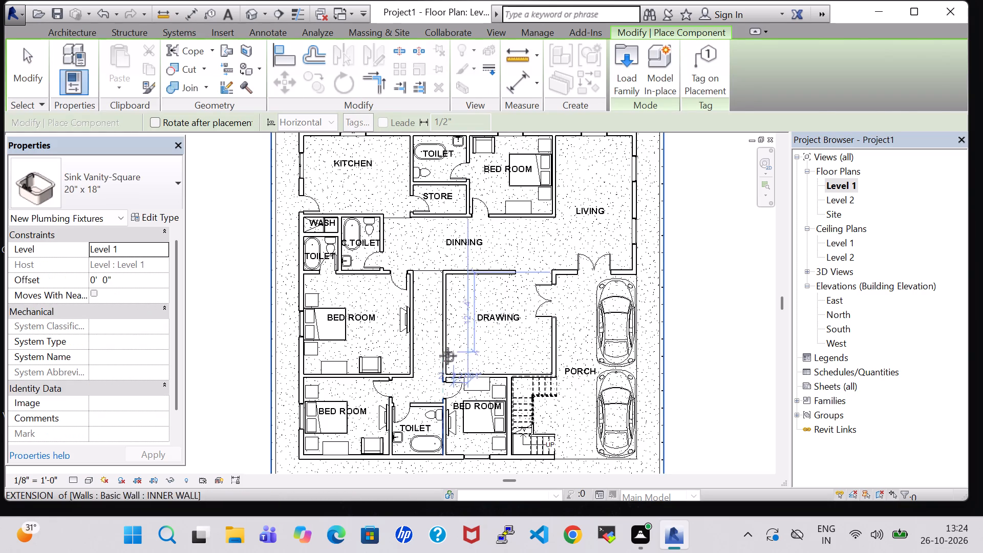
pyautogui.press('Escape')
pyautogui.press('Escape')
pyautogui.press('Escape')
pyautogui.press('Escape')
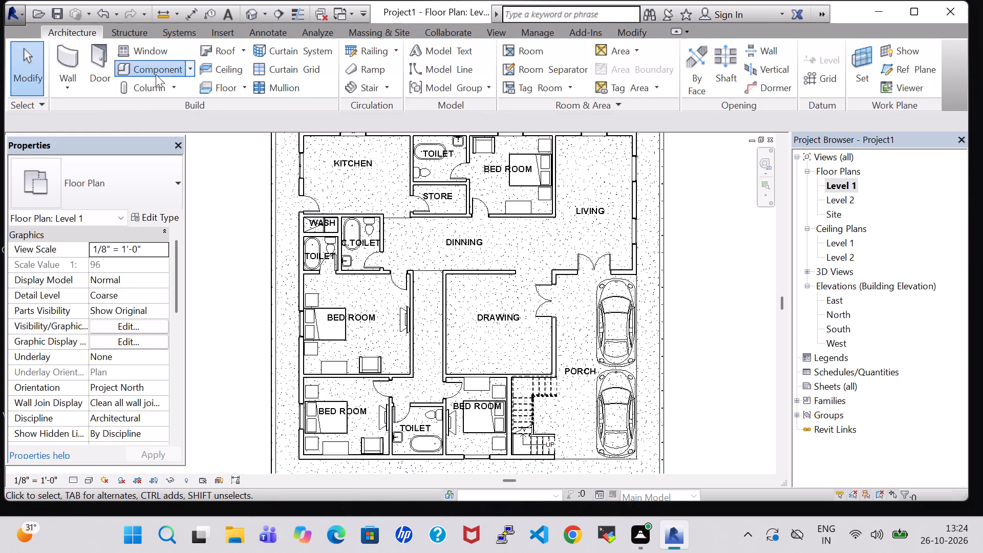
# Load the Storage Pedestal family from the Furniture System folder of the US Imperial library.
pyautogui.click(156, 74)
pyautogui.click(625, 88)
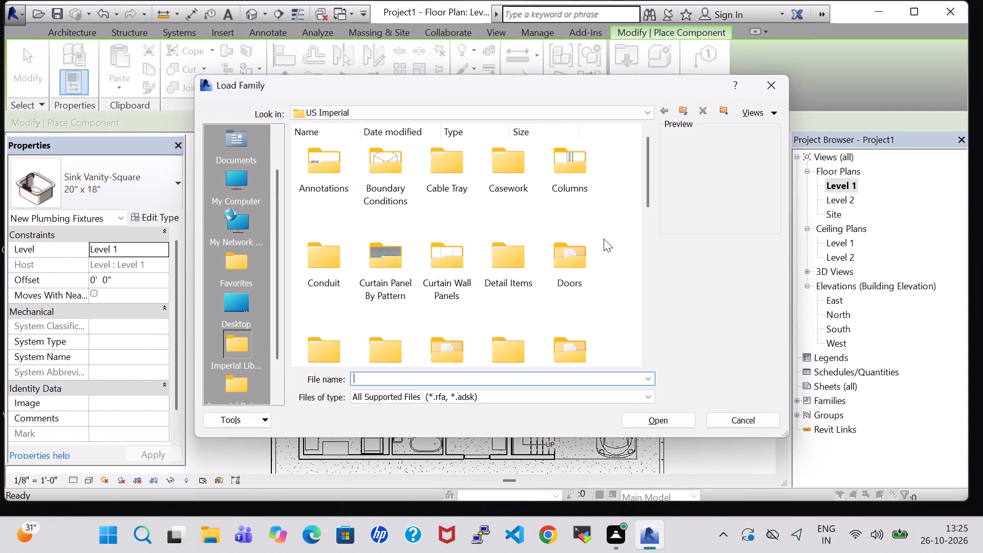
pyautogui.scroll(-1, 601, 246)
pyautogui.scroll(-1, 401, 236)
pyautogui.doubleClick(308, 181)
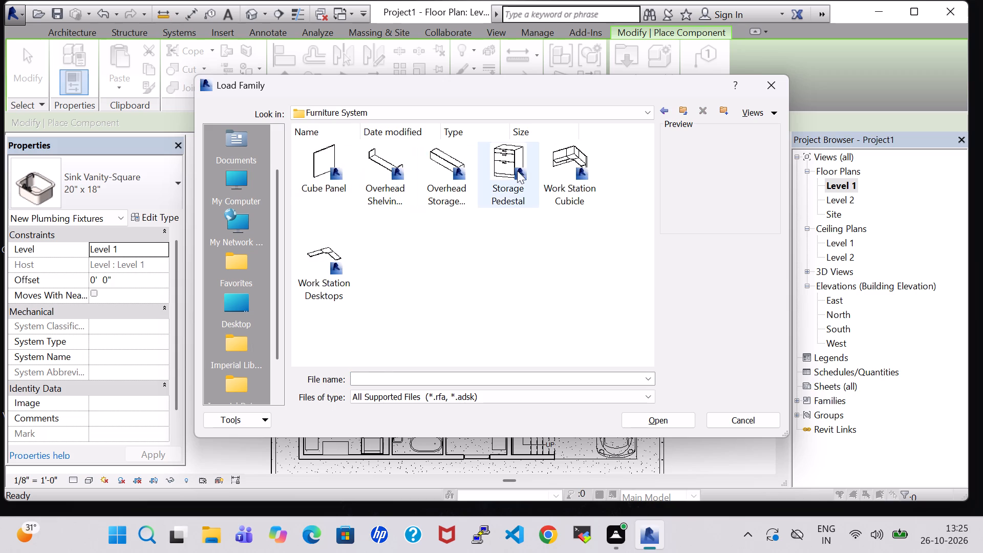
pyautogui.click(531, 172)
pyautogui.click(666, 416)
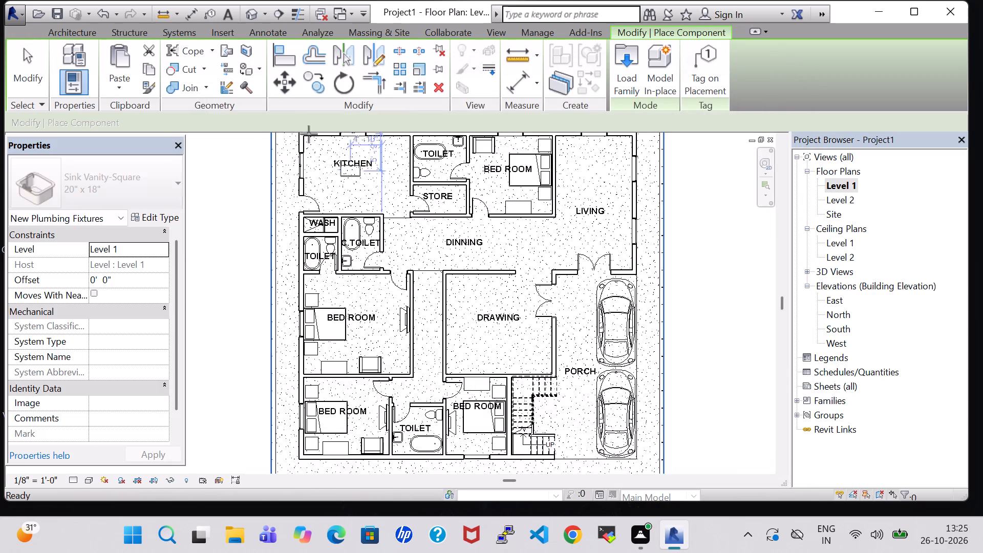
# Place a 20" x 36" x 36" Storage Pedestal against the STORE's east wall, rotated so its long side runs along the wall.
pyautogui.scroll(9, 411, 192)
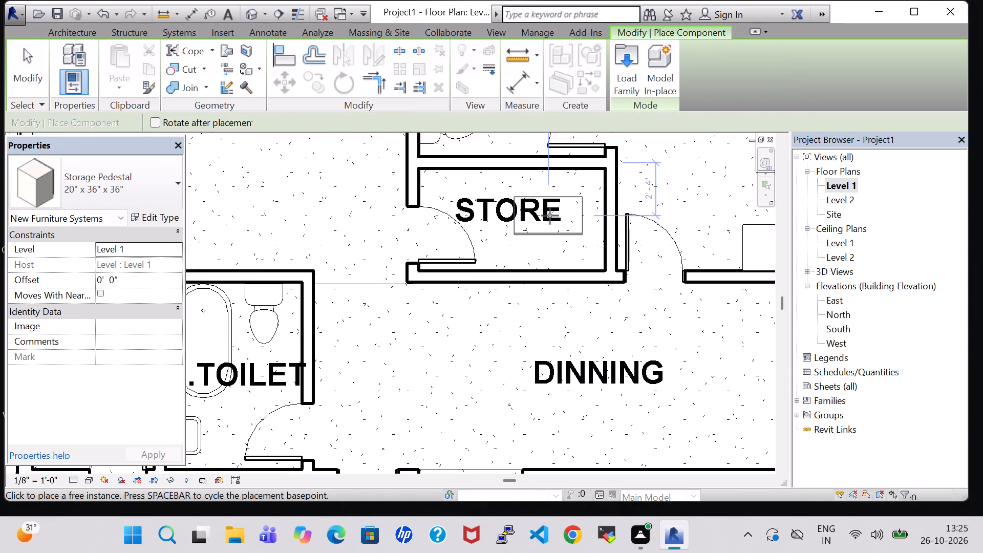
pyautogui.press('space')
pyautogui.press('space')
pyautogui.press('space')
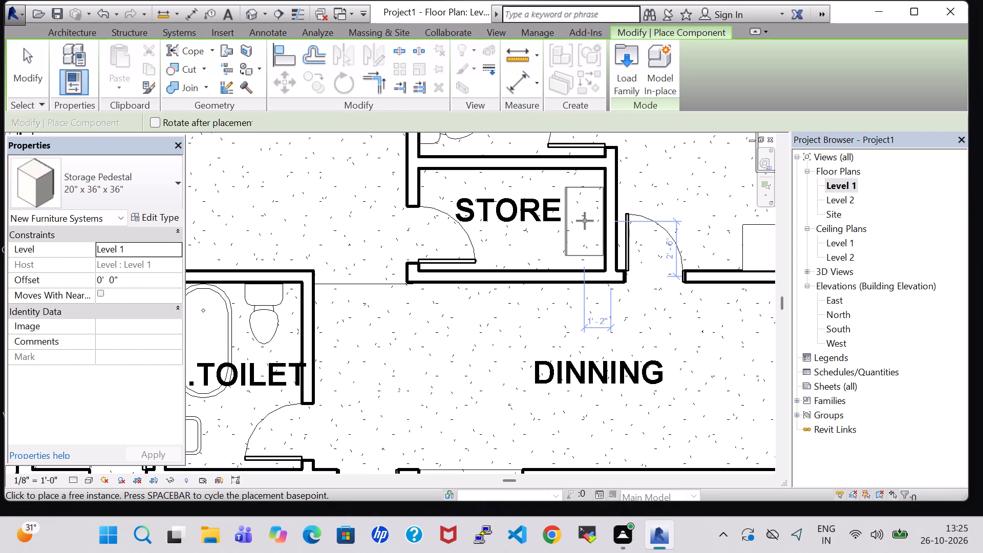
pyautogui.click(585, 221)
pyautogui.press('Escape')
pyautogui.press('Escape')
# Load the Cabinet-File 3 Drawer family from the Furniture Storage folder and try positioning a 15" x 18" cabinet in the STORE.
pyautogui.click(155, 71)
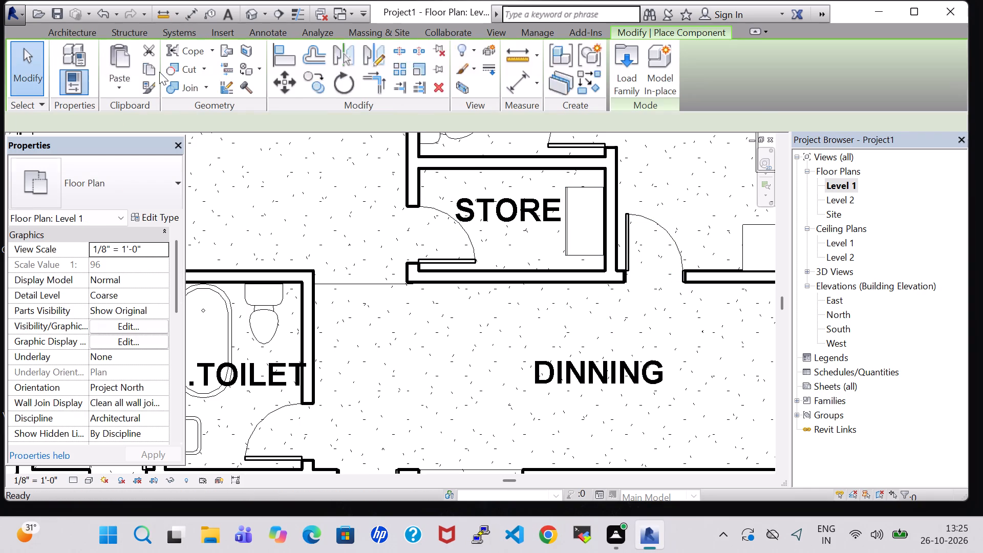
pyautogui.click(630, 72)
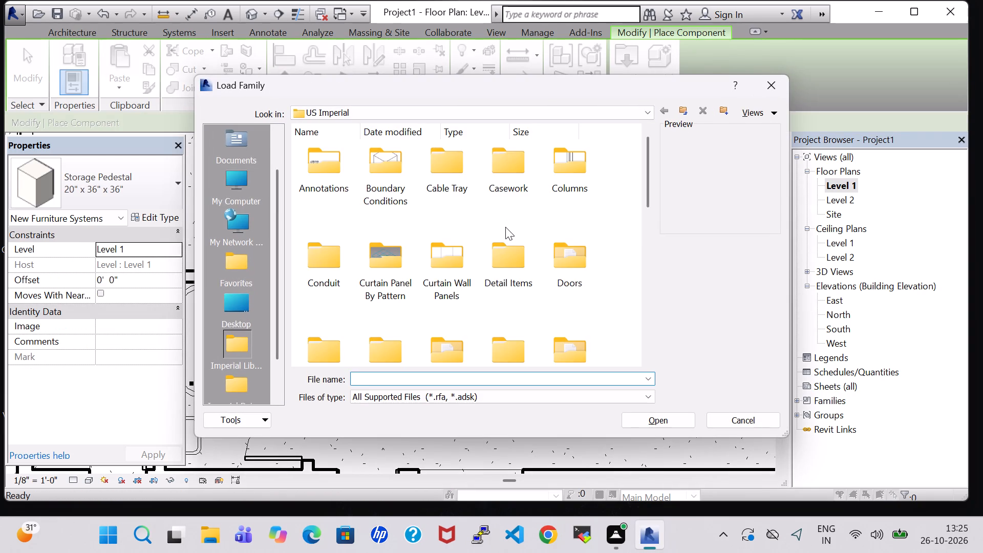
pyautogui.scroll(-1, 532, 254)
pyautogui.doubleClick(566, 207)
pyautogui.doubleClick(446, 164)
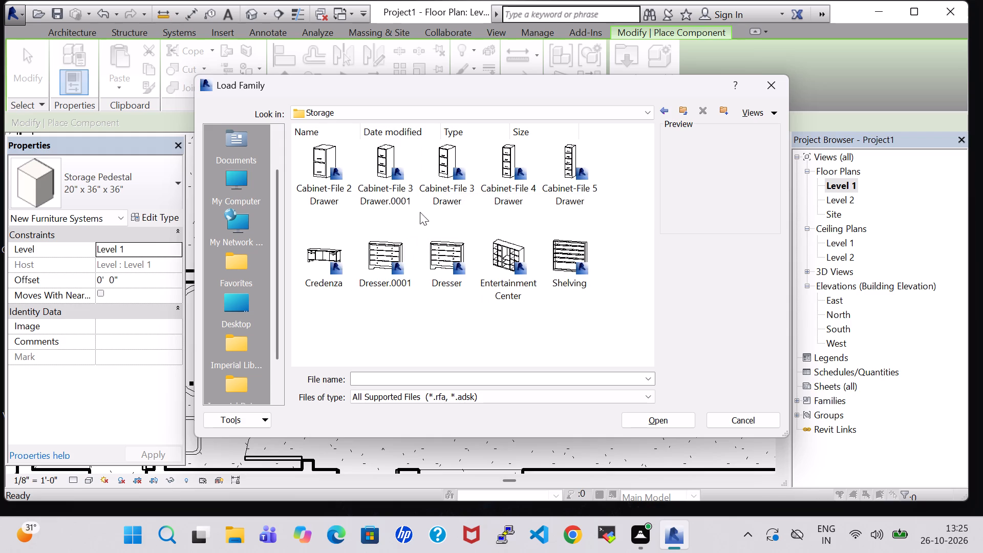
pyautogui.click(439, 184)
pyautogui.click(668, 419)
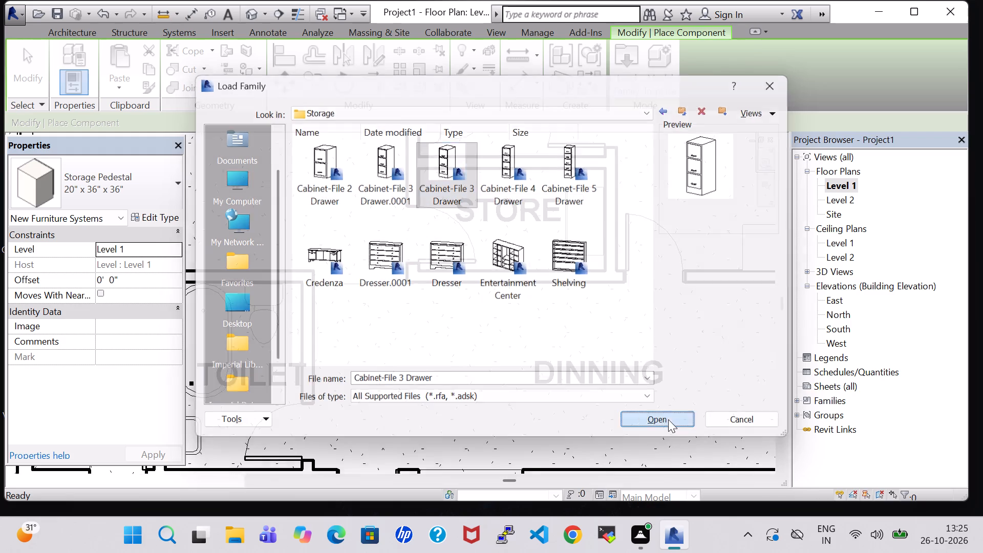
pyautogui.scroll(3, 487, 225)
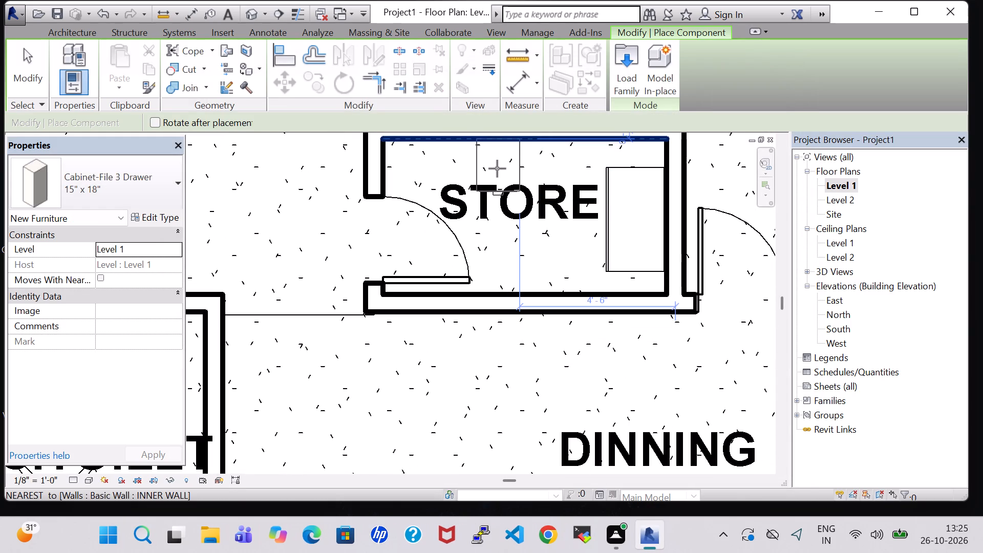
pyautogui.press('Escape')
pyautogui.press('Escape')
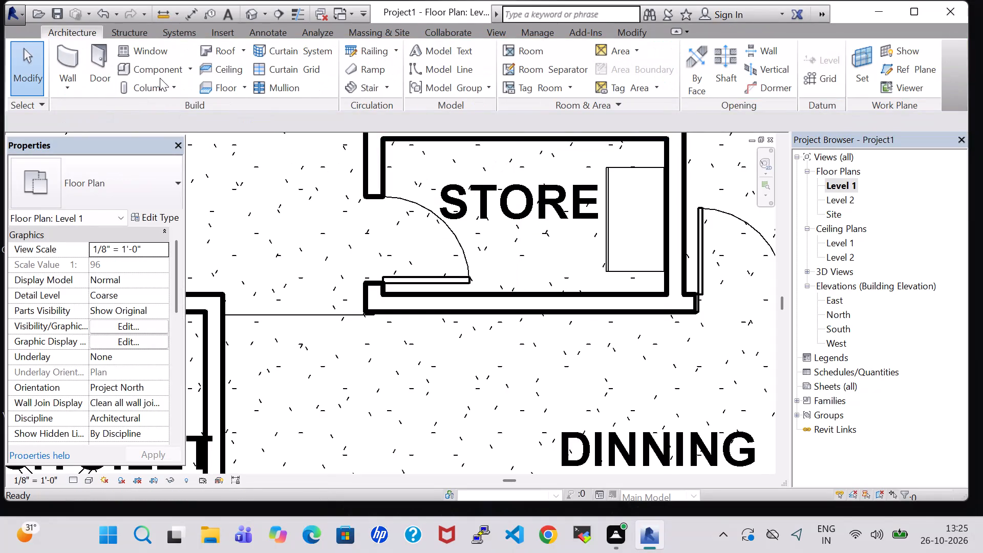
# Load the Shelving family from the Furniture Storage folder of the US Imperial library.
pyautogui.click(160, 76)
pyautogui.click(628, 91)
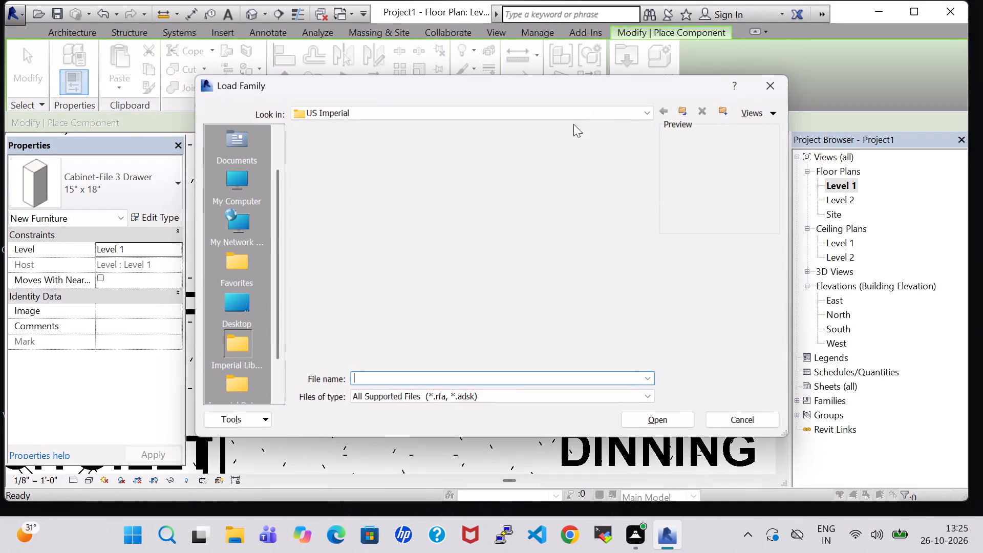
pyautogui.scroll(-1, 491, 207)
pyautogui.doubleClick(578, 210)
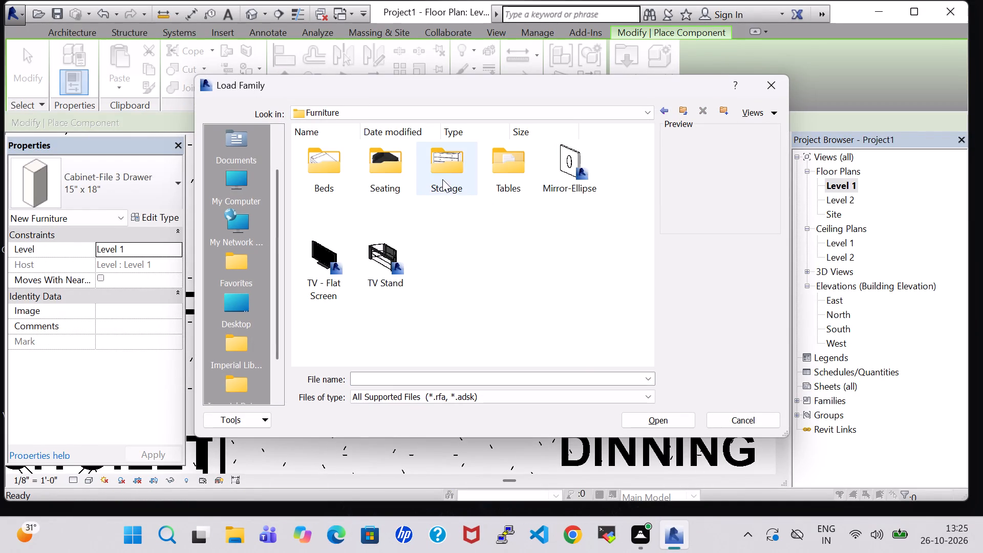
pyautogui.doubleClick(473, 177)
pyautogui.click(570, 254)
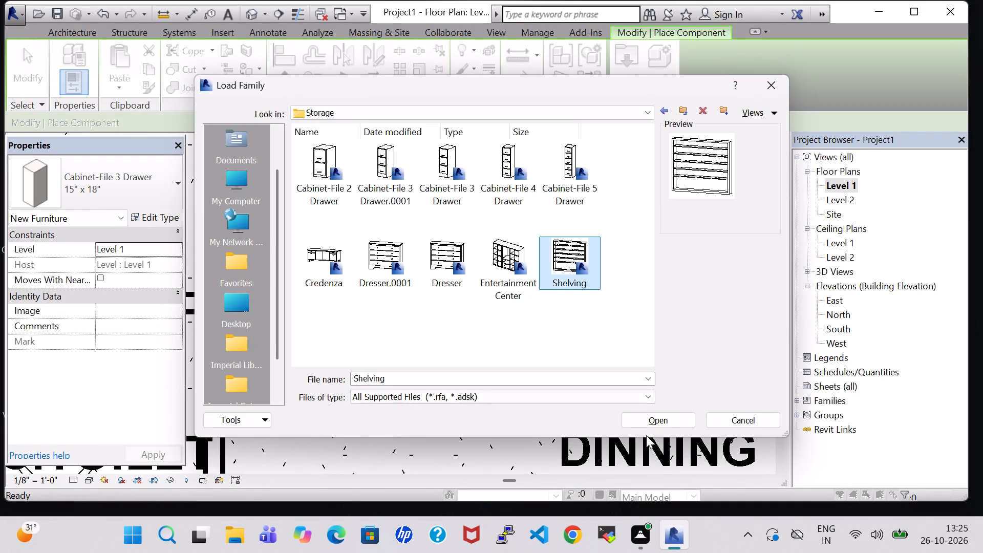
pyautogui.click(663, 426)
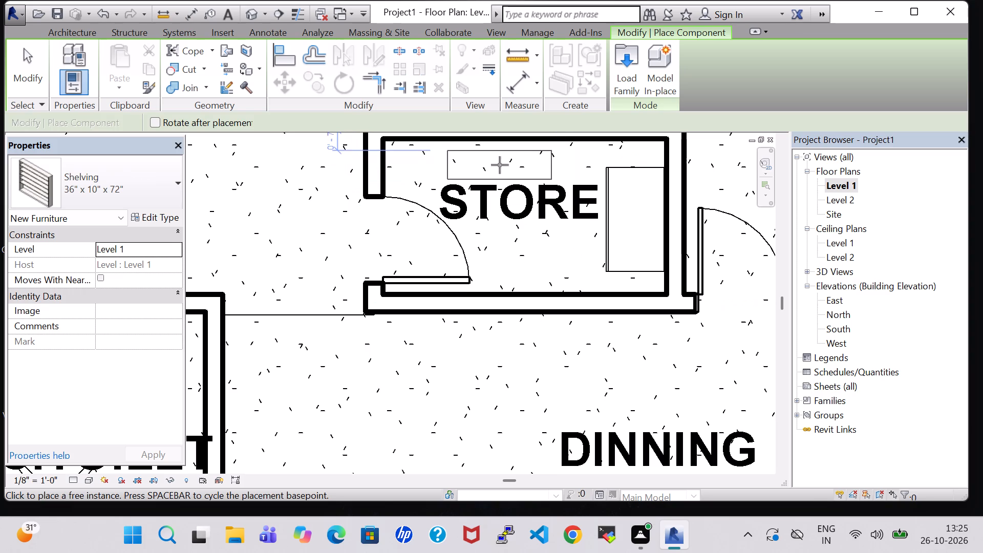
# Place a 36" x 10" x 72" Shelving unit in the STORE above the room tag and nudge it against the north wall.
pyautogui.scroll(3, 495, 166)
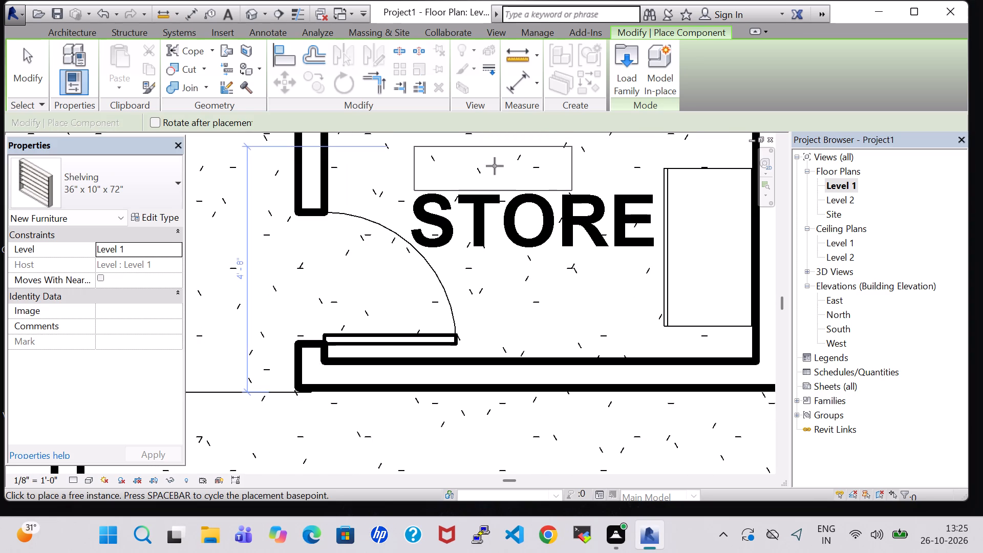
pyautogui.click(495, 166)
pyautogui.press('Escape')
pyautogui.press('Escape')
pyautogui.middleClick(508, 189)
pyautogui.moveTo(500, 262); pyautogui.dragTo(500, 272, button='middle')
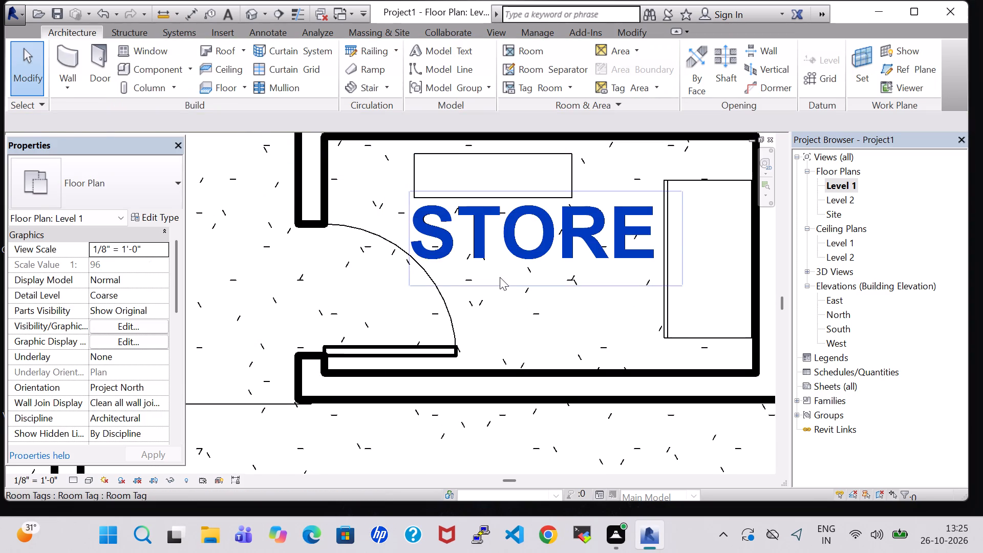
pyautogui.click(505, 163)
pyautogui.click(504, 159)
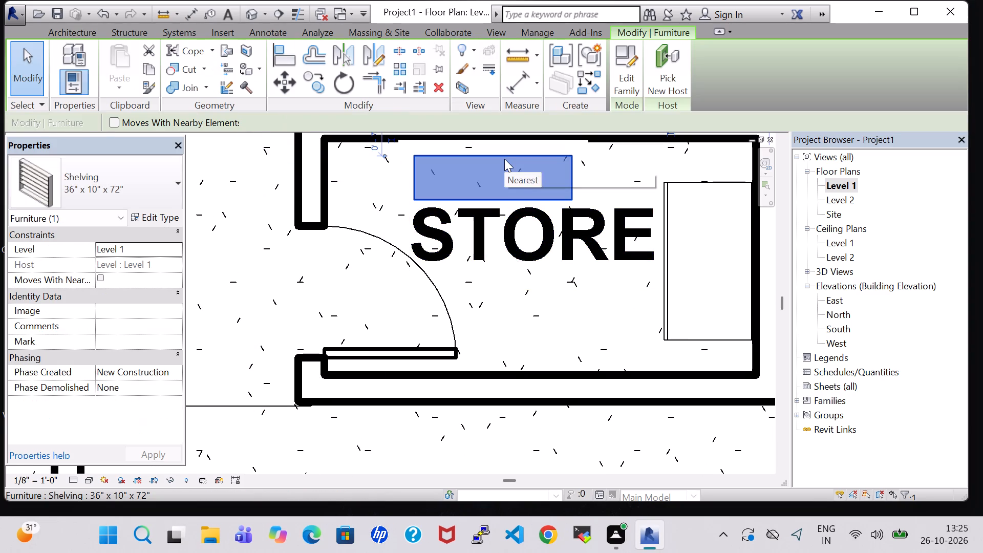
pyautogui.press('Up')
pyautogui.press('Up')
pyautogui.press('Up')
pyautogui.press('Up')
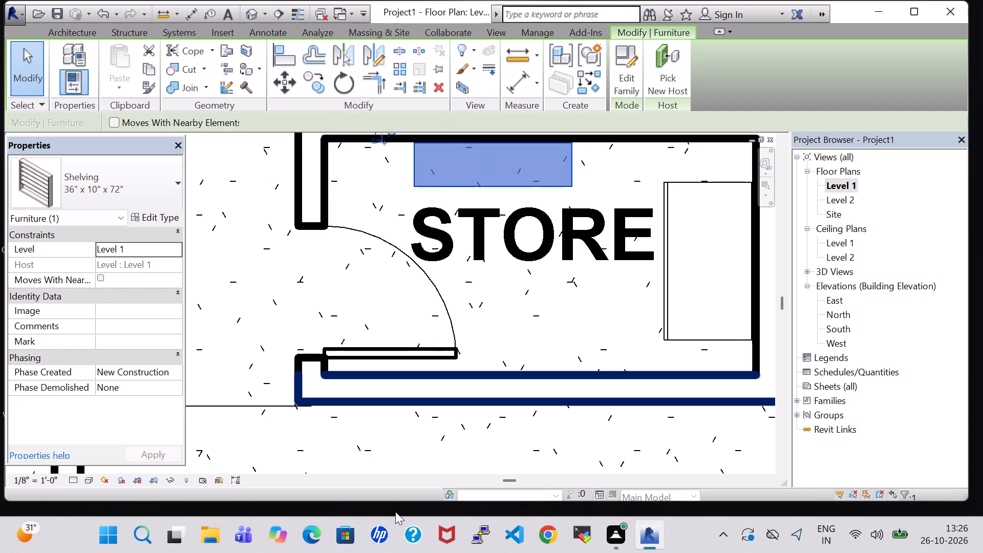
pyautogui.click(499, 331)
# Examine the furnished STORE and the surrounding rooms in the 3D view.
pyautogui.scroll(-7, 499, 331)
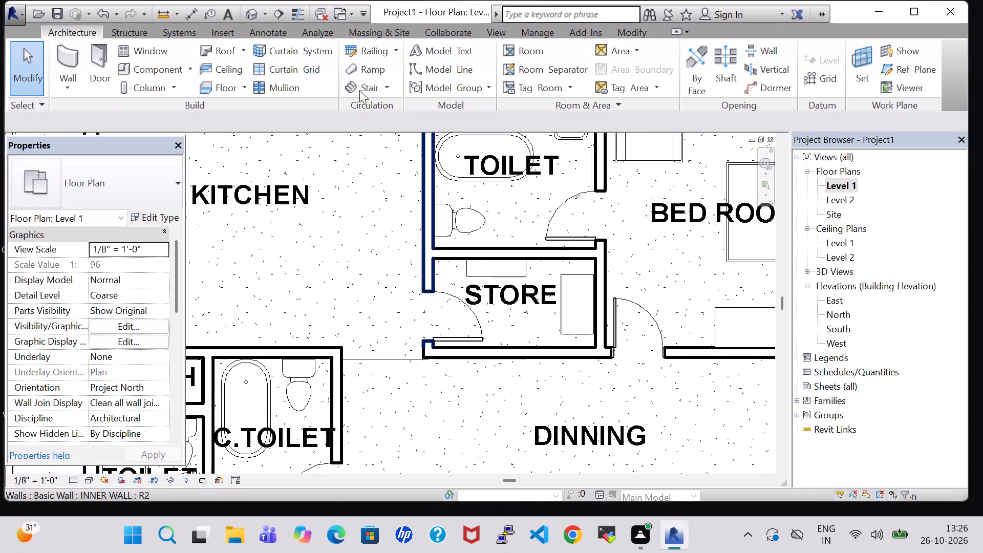
pyautogui.click(254, 15)
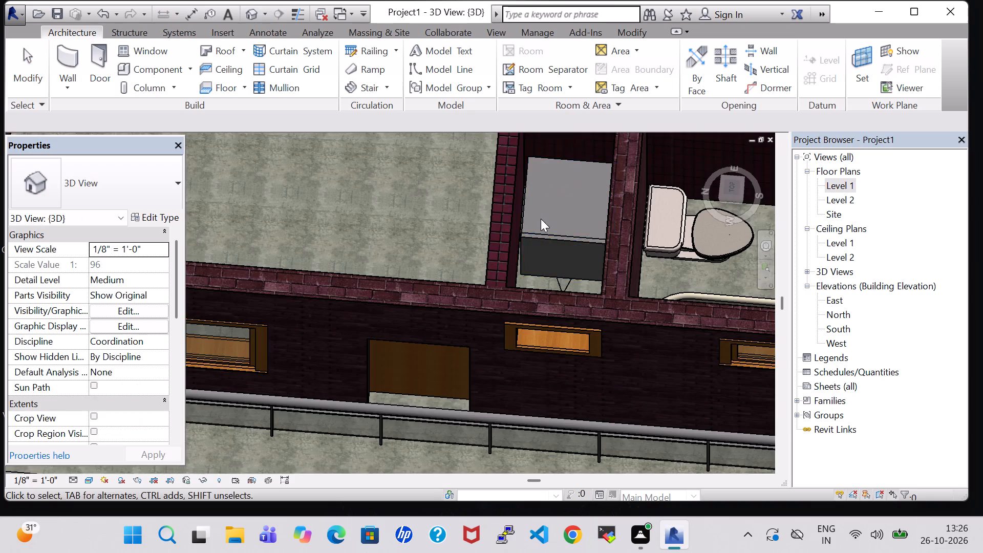
pyautogui.scroll(-14, 520, 261)
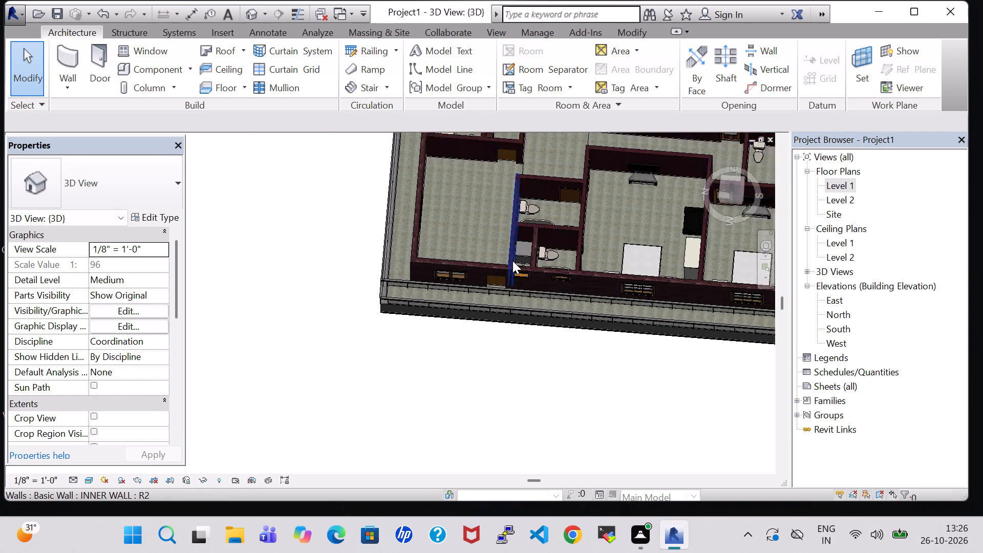
pyautogui.moveTo(615, 224); pyautogui.dragTo(504, 357, button='middle')
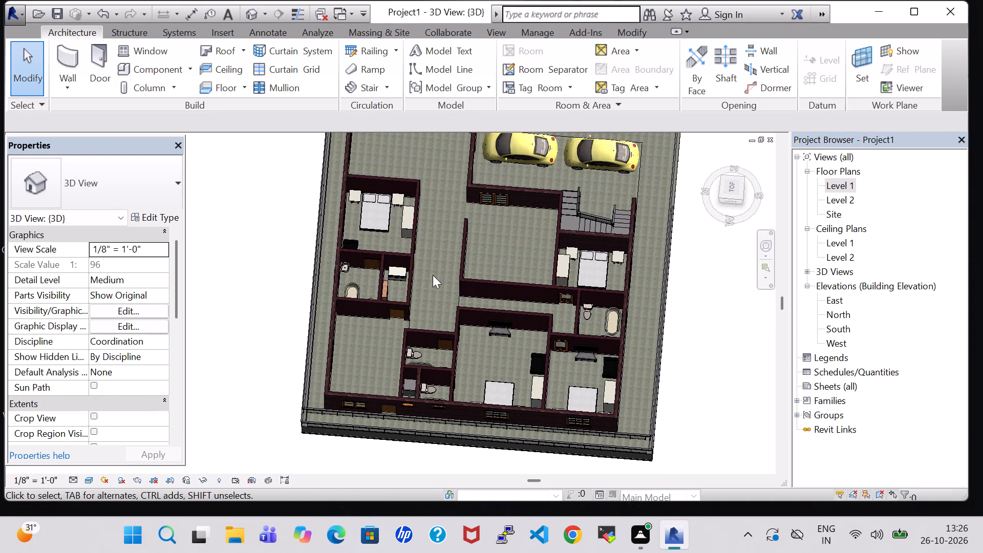
pyautogui.scroll(9, 403, 280)
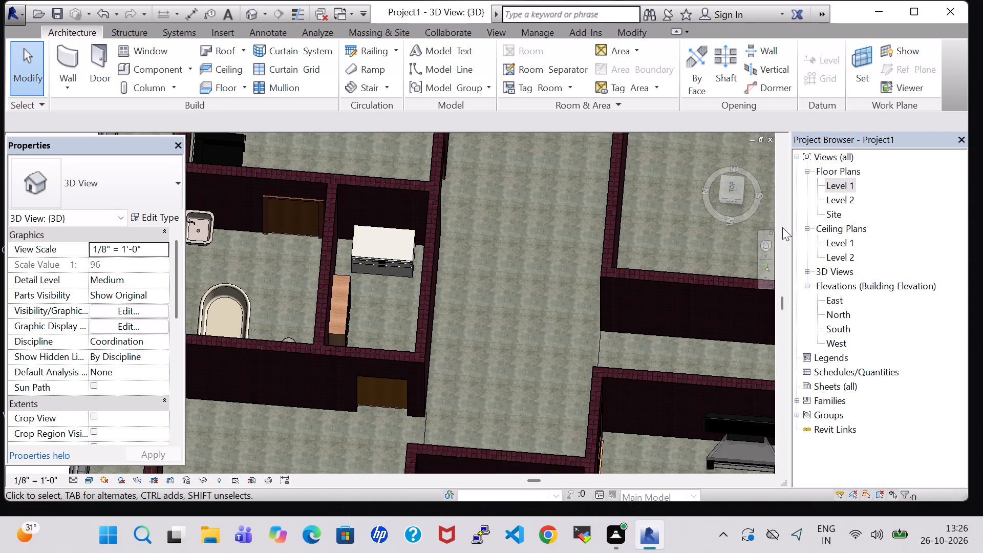
# Return to the Level 1 floor plan and look over the whole layout for rooms still lacking furnishings.
pyautogui.doubleClick(846, 185)
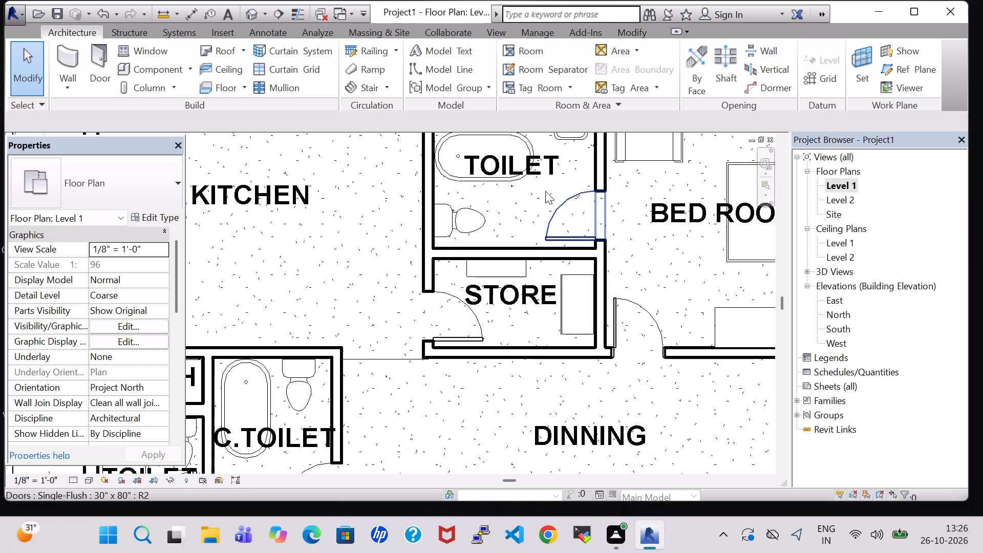
pyautogui.scroll(-7, 531, 197)
pyautogui.moveTo(612, 287); pyautogui.dragTo(544, 269, button='middle')
pyautogui.scroll(-1, 544, 269)
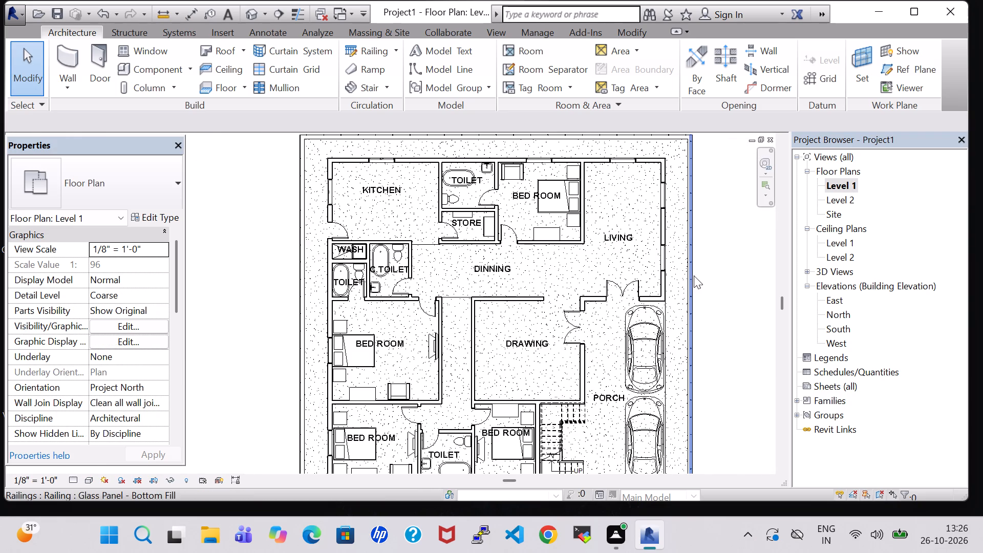
pyautogui.moveTo(722, 270); pyautogui.dragTo(695, 270, button='middle')
pyautogui.scroll(-1, 695, 269)
pyautogui.moveTo(705, 284); pyautogui.dragTo(703, 278, button='middle')
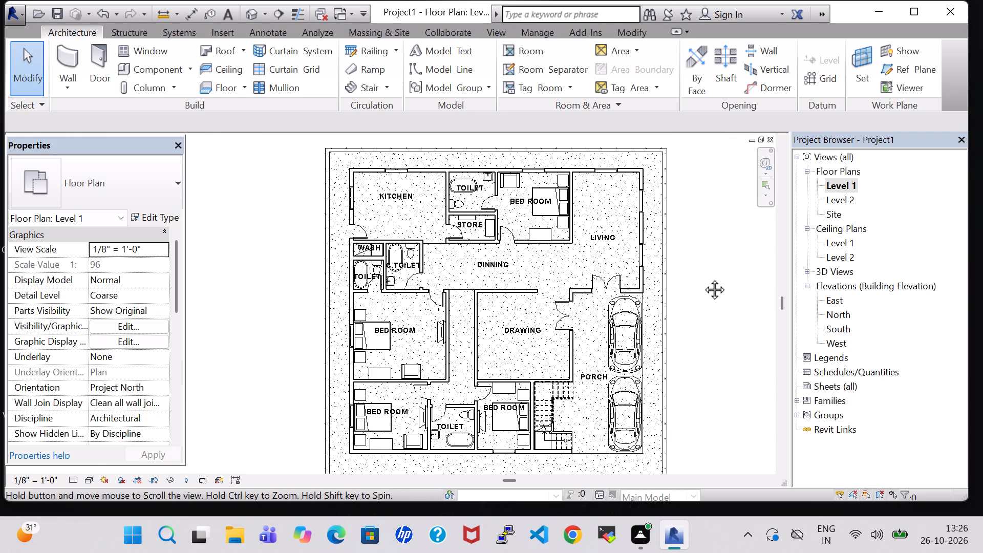
pyautogui.moveTo(703, 278); pyautogui.dragTo(701, 275, button='middle')
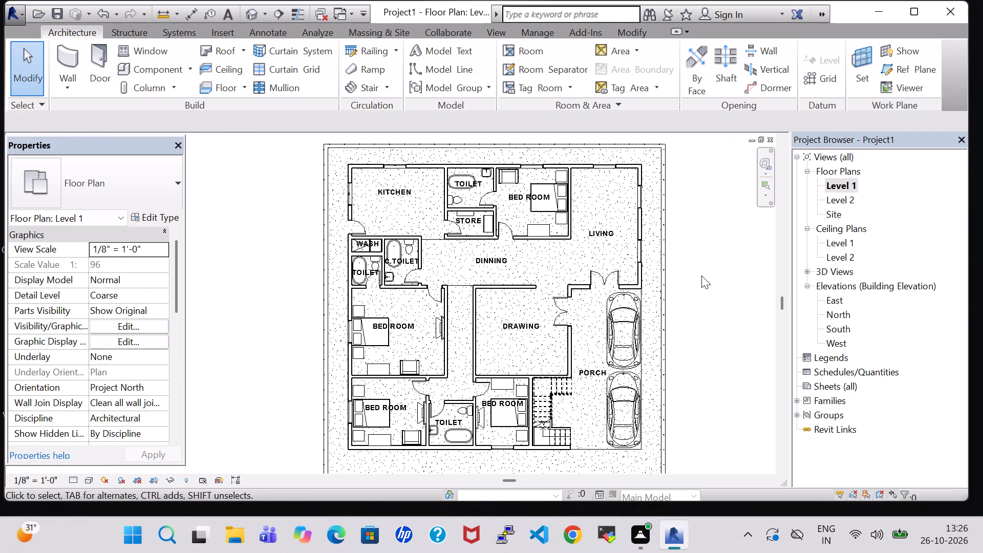
pyautogui.moveTo(701, 275); pyautogui.dragTo(699, 266, button='middle')
pyautogui.scroll(-1, 699, 266)
pyautogui.moveTo(699, 266); pyautogui.dragTo(678, 265, button='middle')
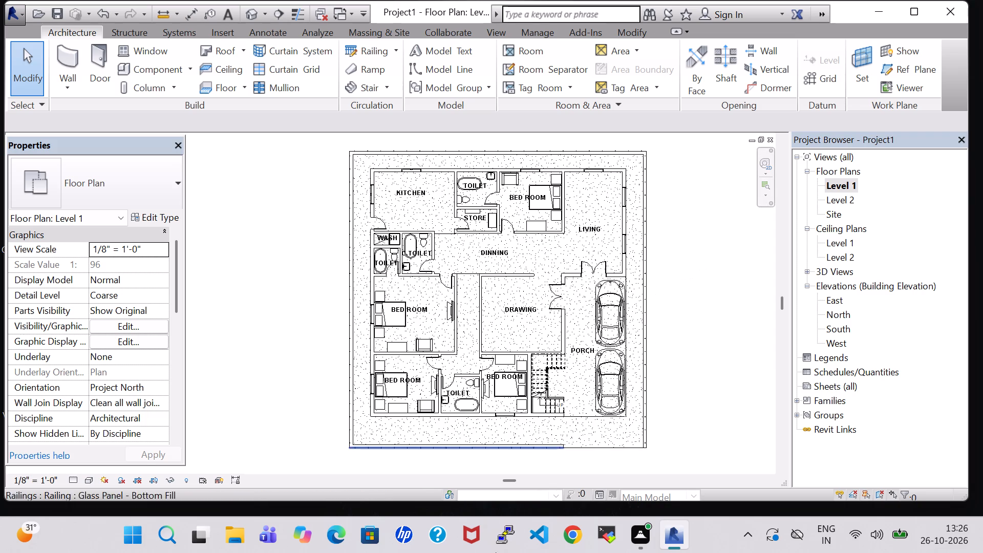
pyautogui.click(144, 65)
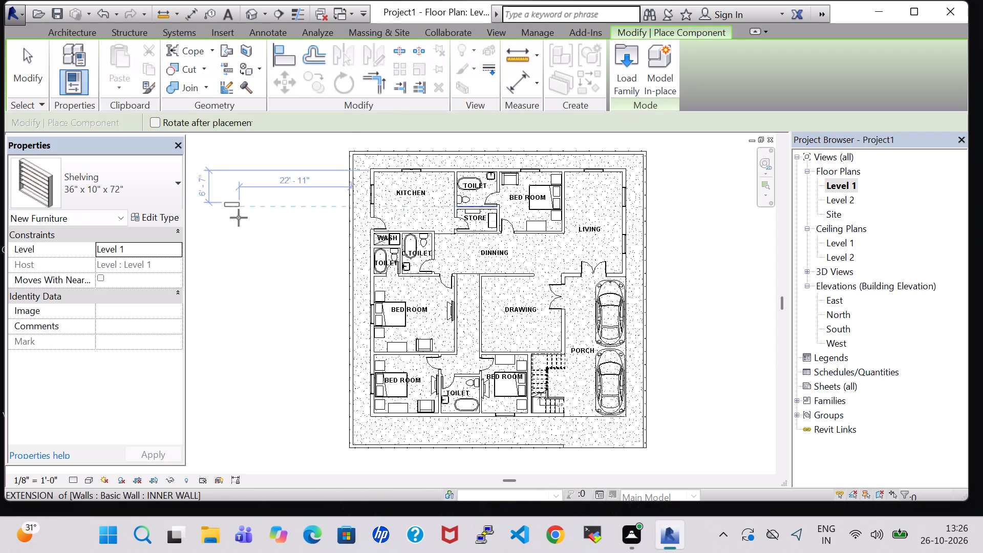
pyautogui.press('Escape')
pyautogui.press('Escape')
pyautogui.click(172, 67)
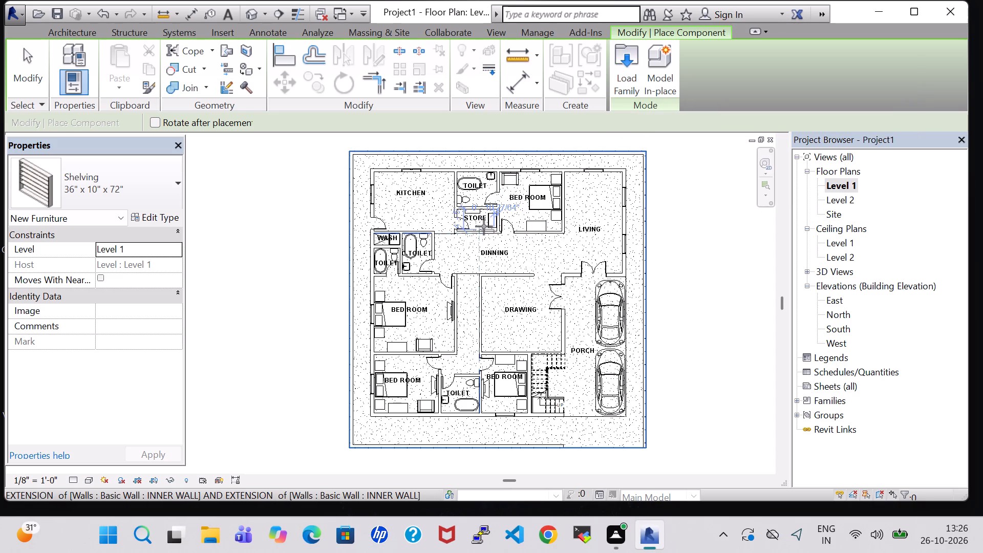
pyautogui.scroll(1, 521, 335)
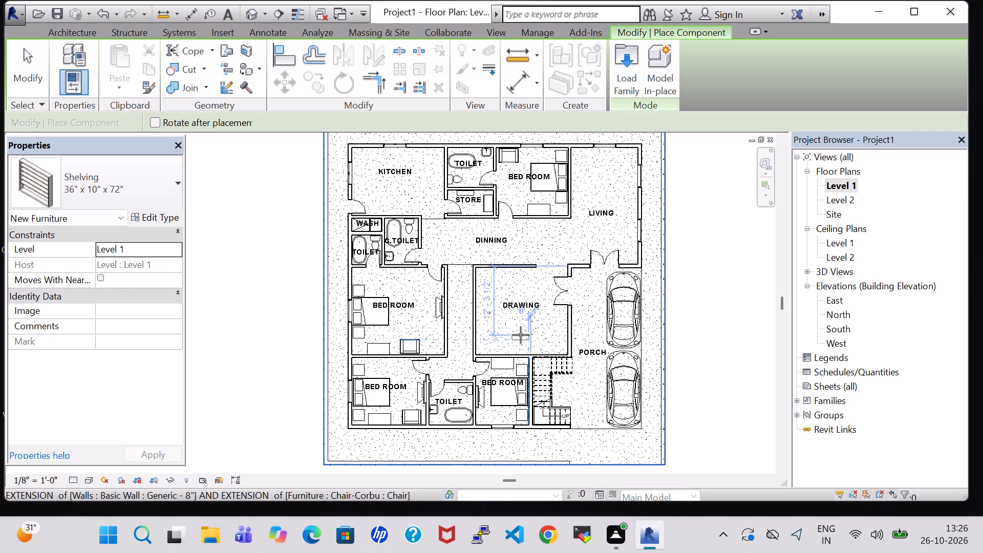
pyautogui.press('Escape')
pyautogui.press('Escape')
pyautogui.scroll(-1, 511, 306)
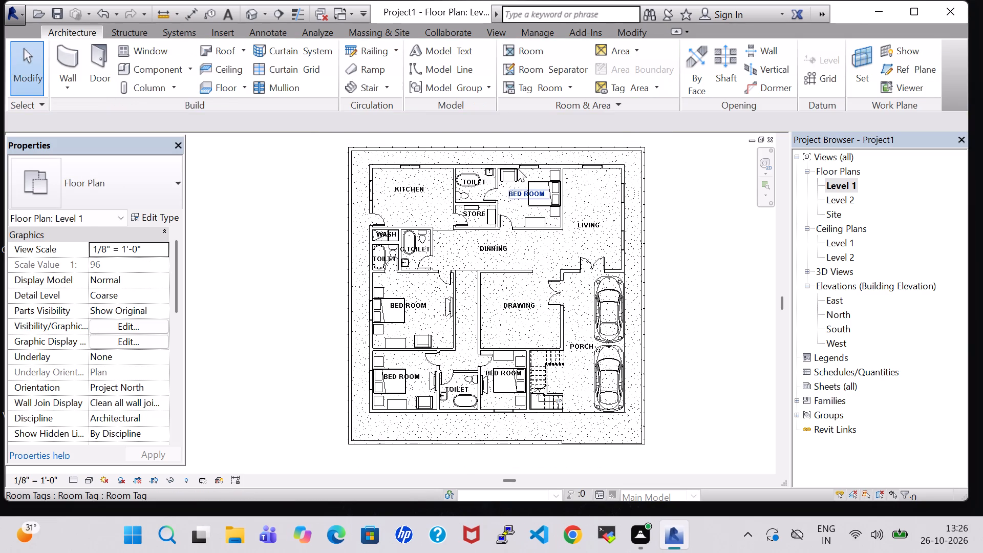
# Load the Kitchenette - Medium family from the Domestic folder under Specialty Equipment in the US Imperial library.
pyautogui.click(146, 66)
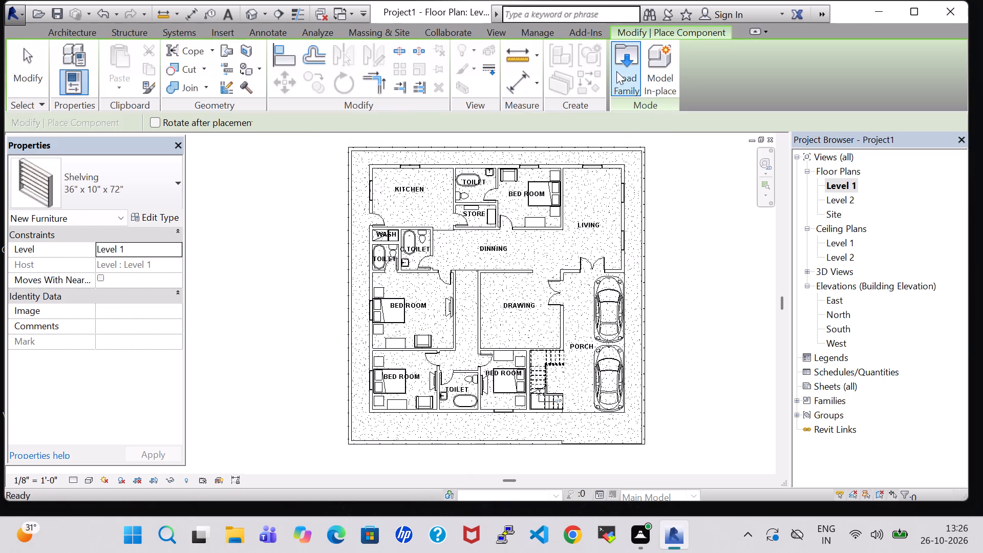
pyautogui.click(616, 71)
pyautogui.scroll(-1, 490, 184)
pyautogui.scroll(-1, 454, 203)
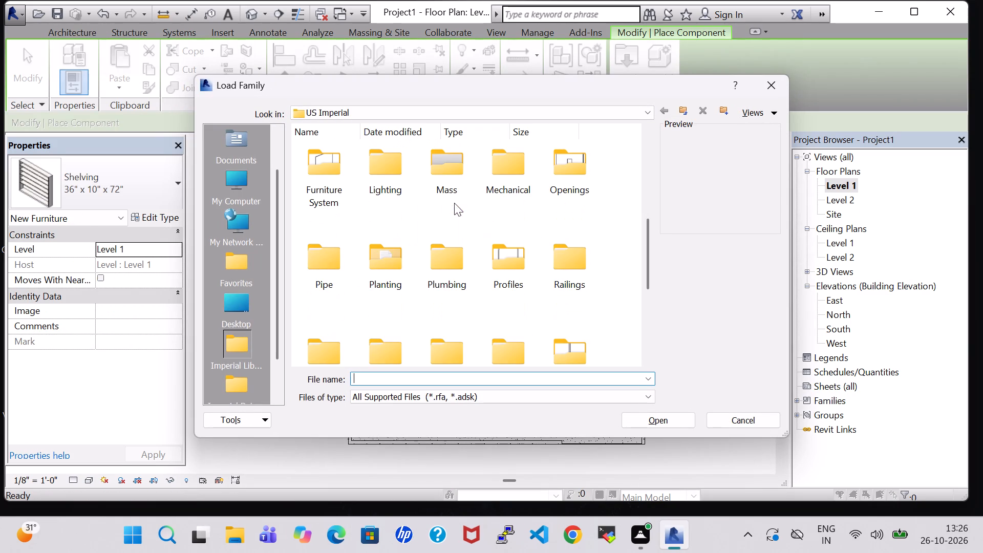
pyautogui.scroll(-2, 392, 229)
pyautogui.doubleClick(398, 167)
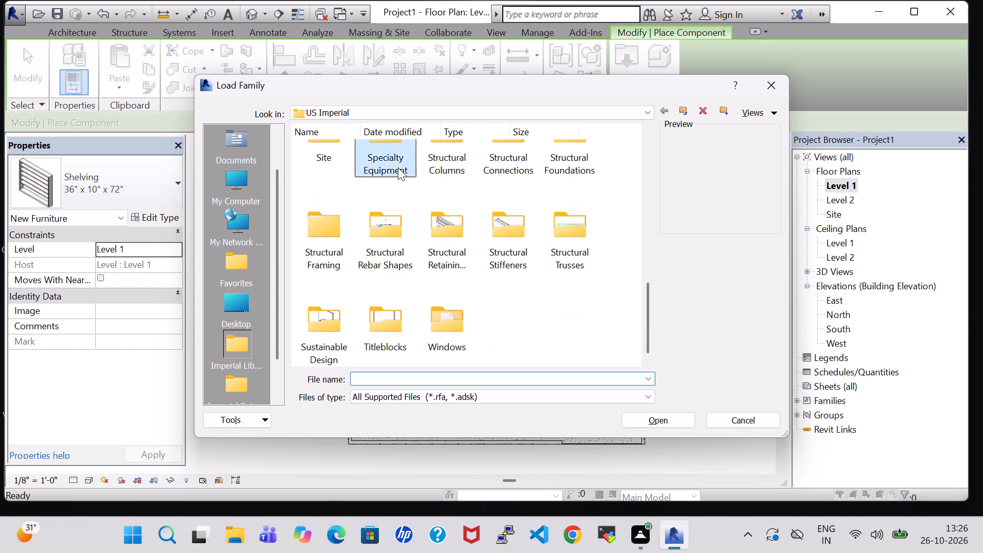
pyautogui.doubleClick(384, 167)
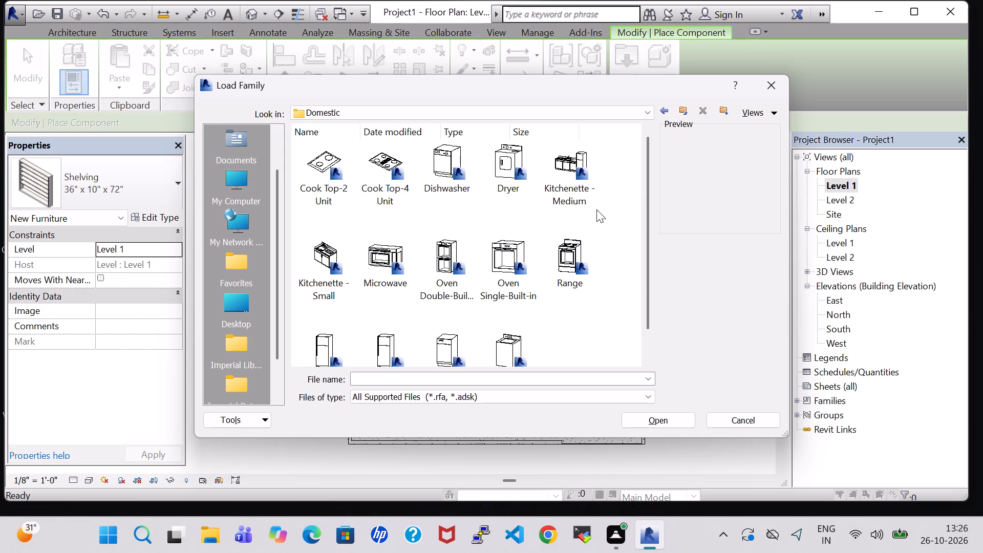
pyautogui.click(590, 168)
pyautogui.click(674, 420)
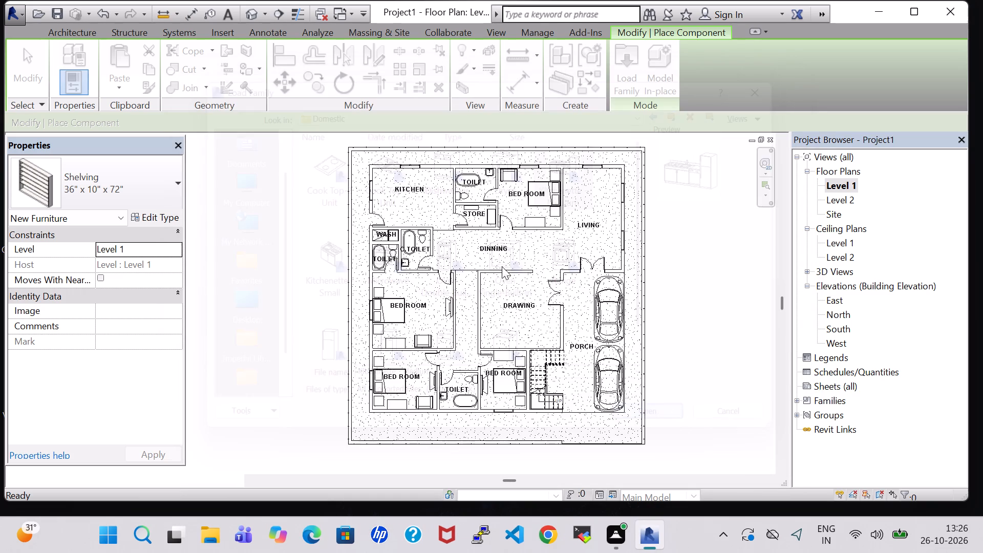
# Place the Kitchenette - Medium along the KITCHEN's west wall, rotated with its cooktop nearest the door and its back to the wall.
pyautogui.scroll(10, 393, 199)
pyautogui.press('space')
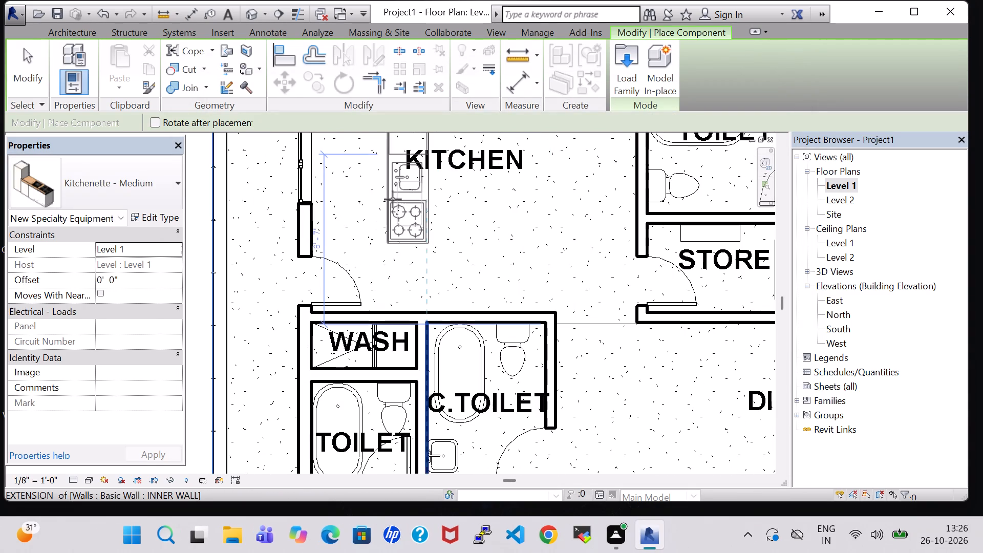
pyautogui.moveTo(393, 199); pyautogui.dragTo(458, 287, button='middle')
pyautogui.scroll(-1, 453, 289)
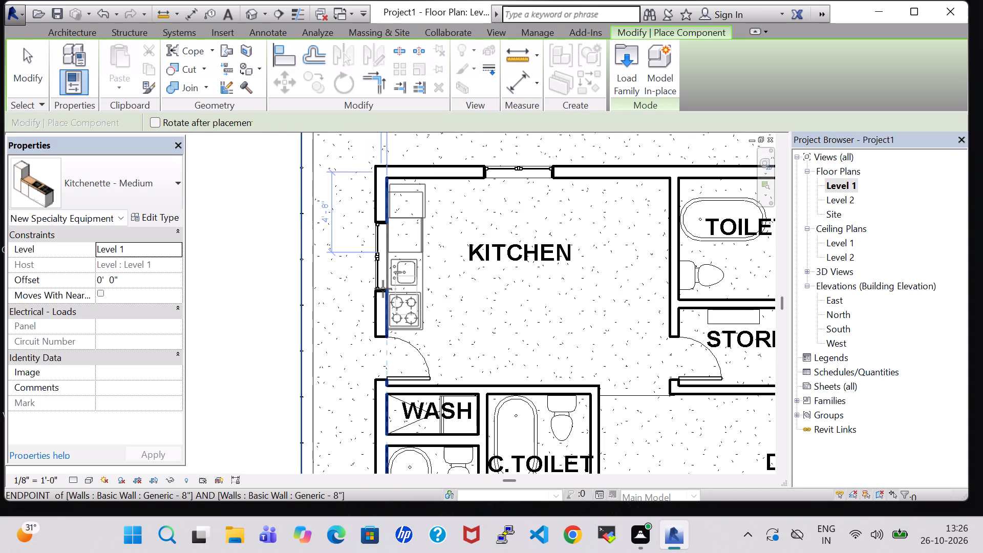
pyautogui.scroll(2, 383, 289)
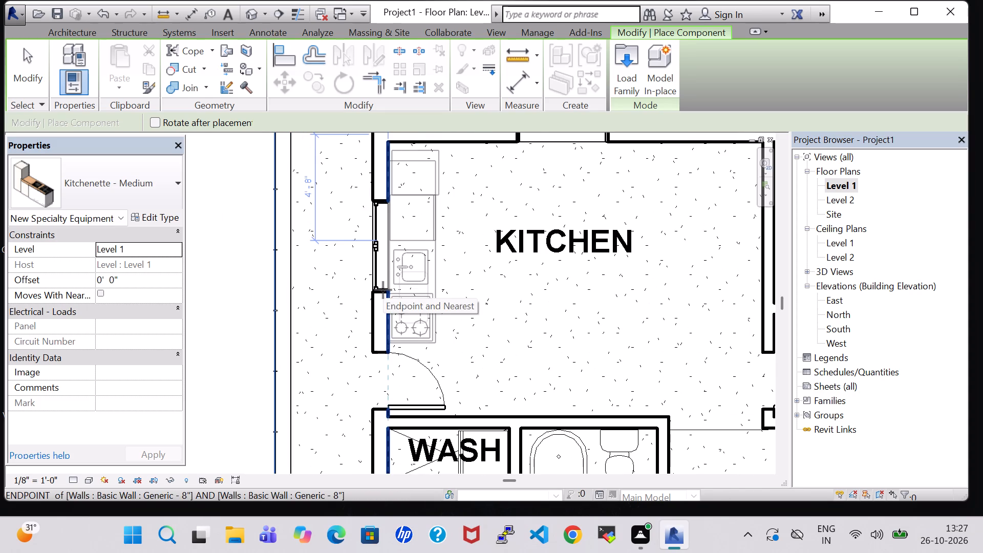
pyautogui.click(386, 293)
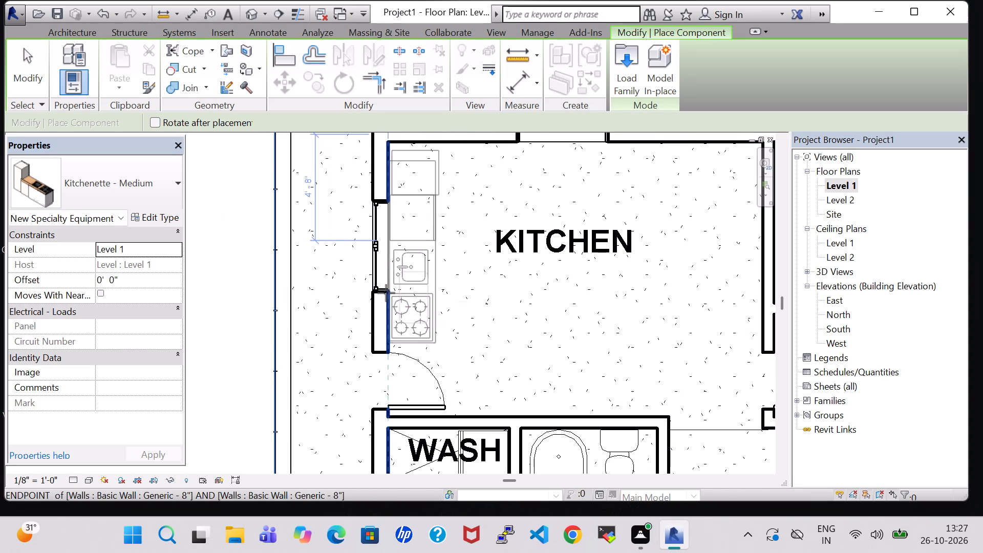
pyautogui.press('Escape')
pyautogui.press('Escape')
pyautogui.click(407, 262)
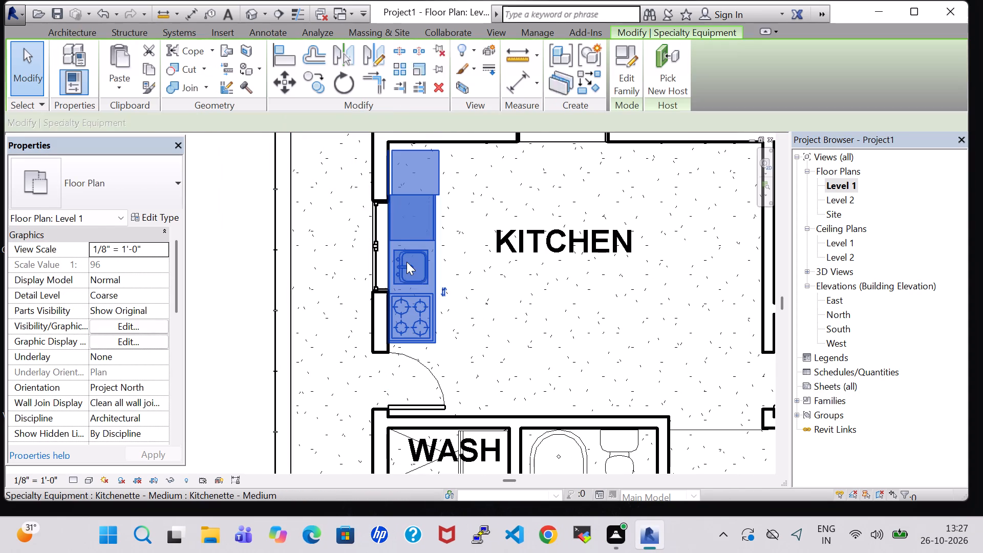
pyautogui.press('Right')
pyautogui.press('Left')
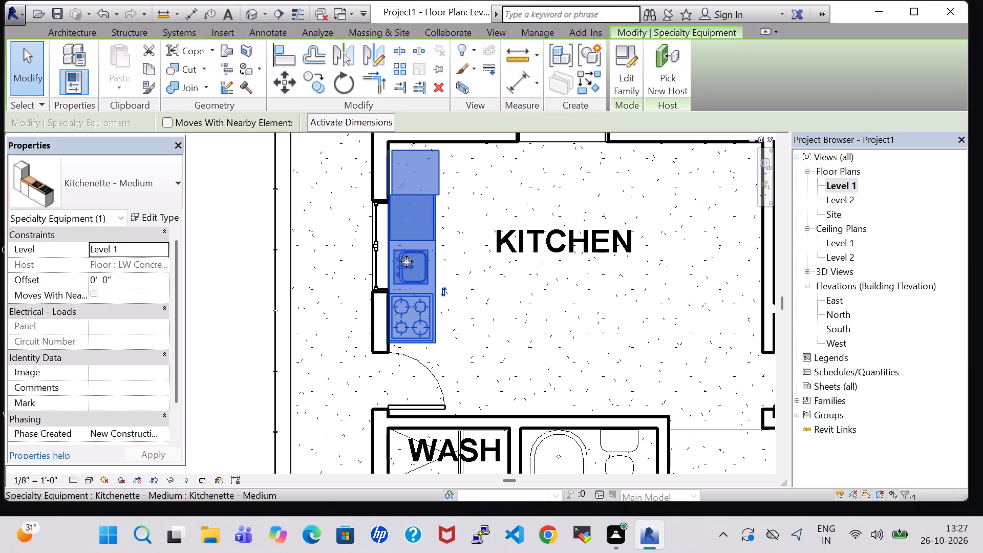
pyautogui.click(199, 258)
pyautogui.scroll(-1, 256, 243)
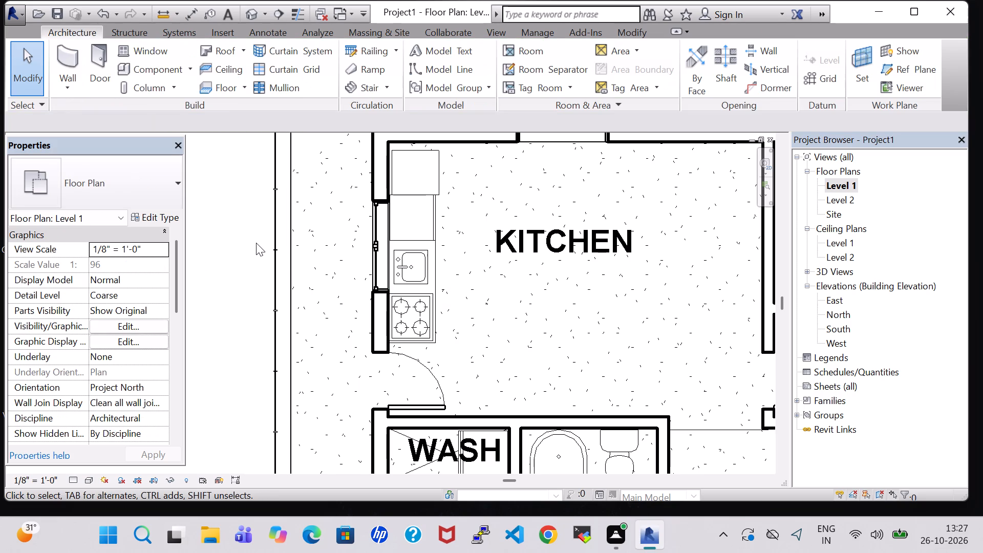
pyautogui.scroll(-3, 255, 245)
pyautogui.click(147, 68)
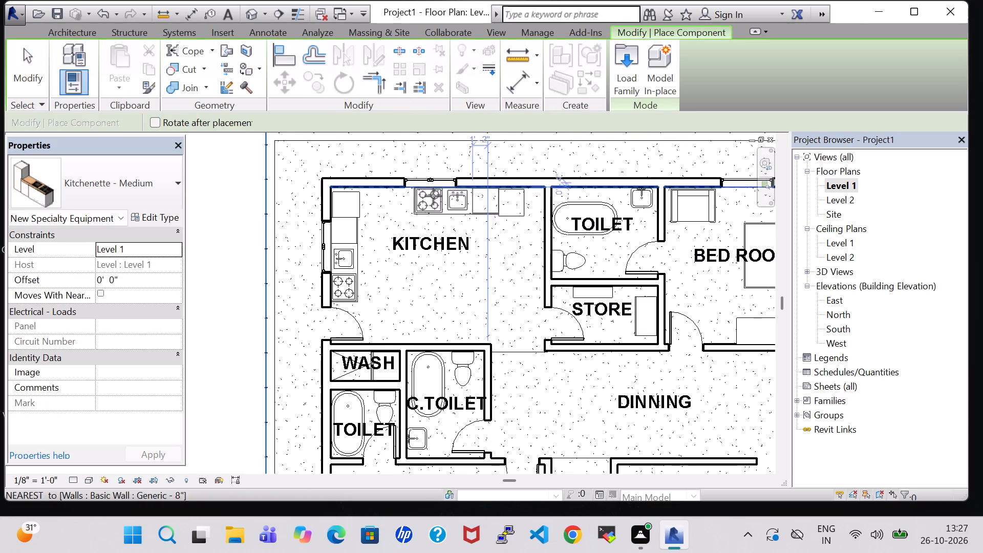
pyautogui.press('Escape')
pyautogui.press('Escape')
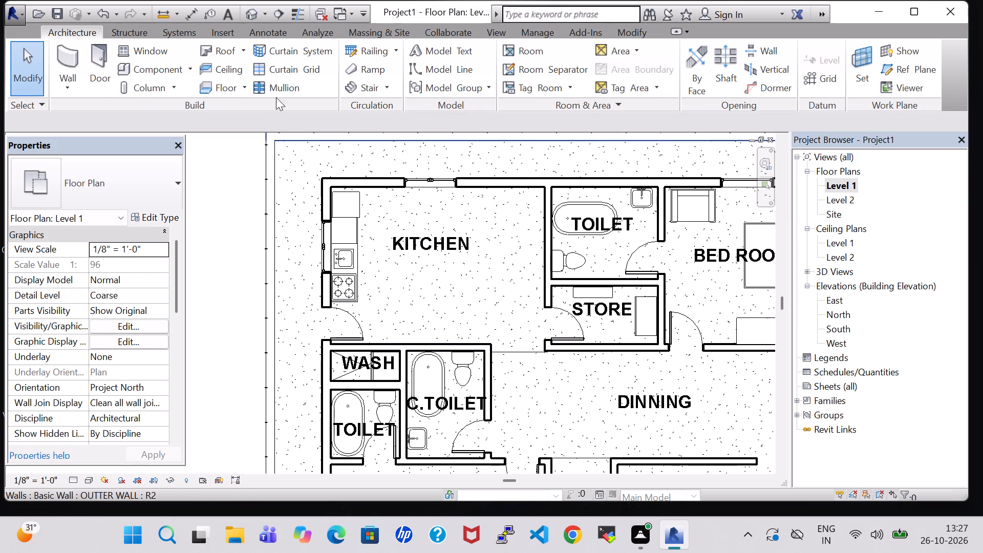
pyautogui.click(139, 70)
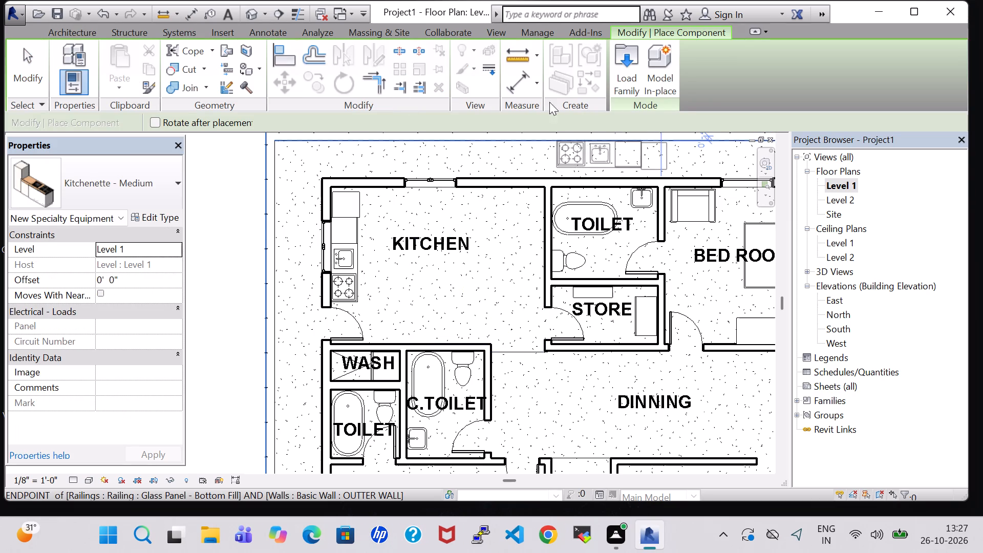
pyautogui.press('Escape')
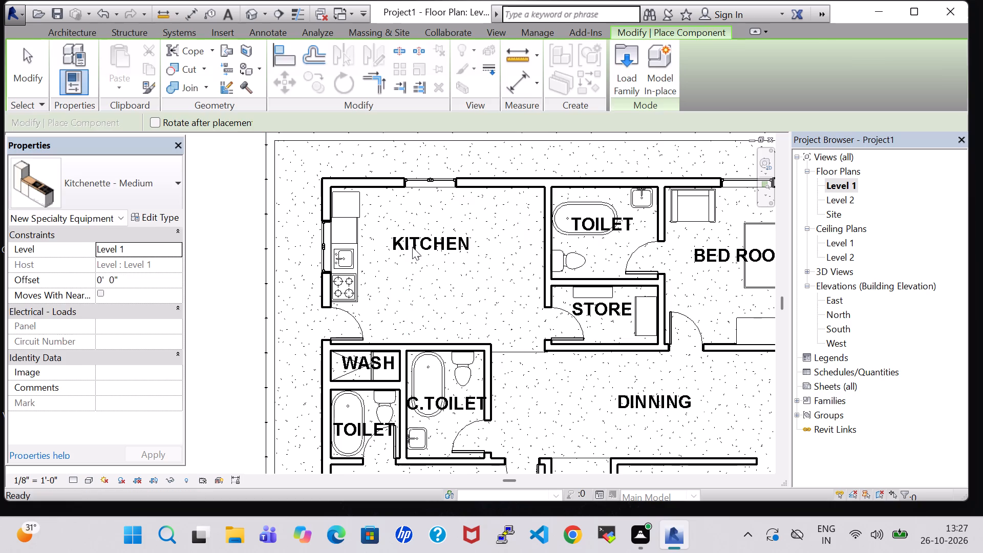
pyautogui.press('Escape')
# Load the Refrigerator family from the Domestic folder under Specialty Equipment in the US Imperial library.
pyautogui.click(142, 69)
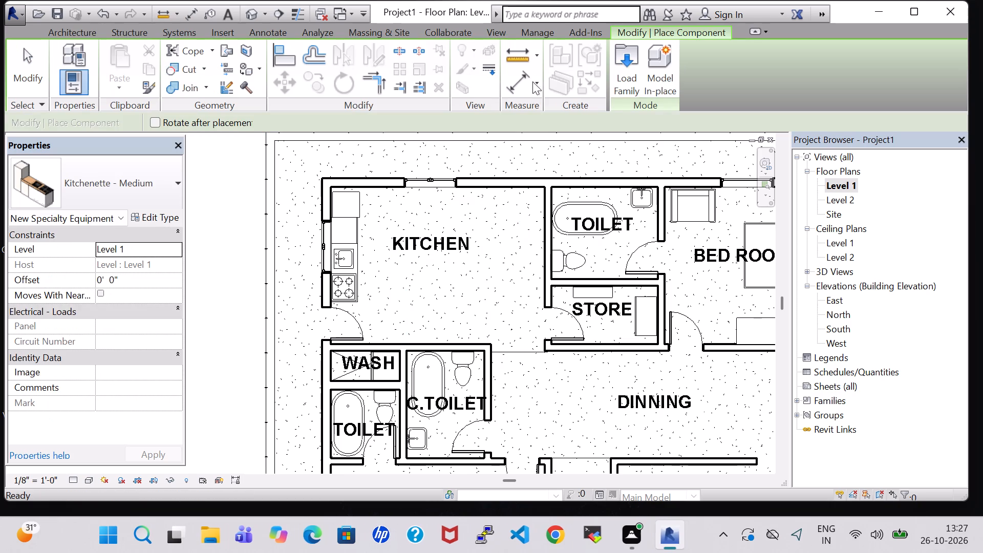
pyautogui.click(633, 86)
pyautogui.scroll(-1, 570, 240)
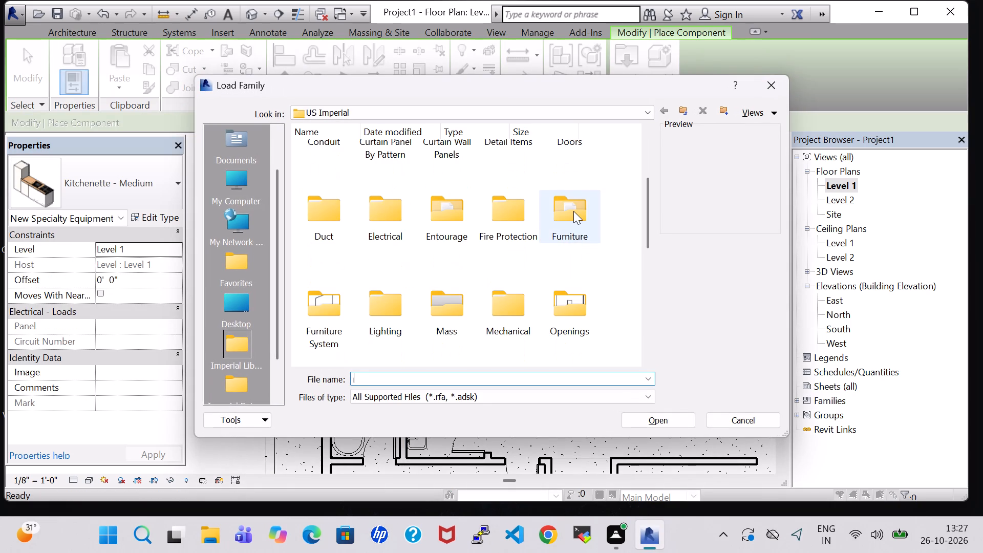
pyautogui.doubleClick(573, 211)
pyautogui.click(667, 108)
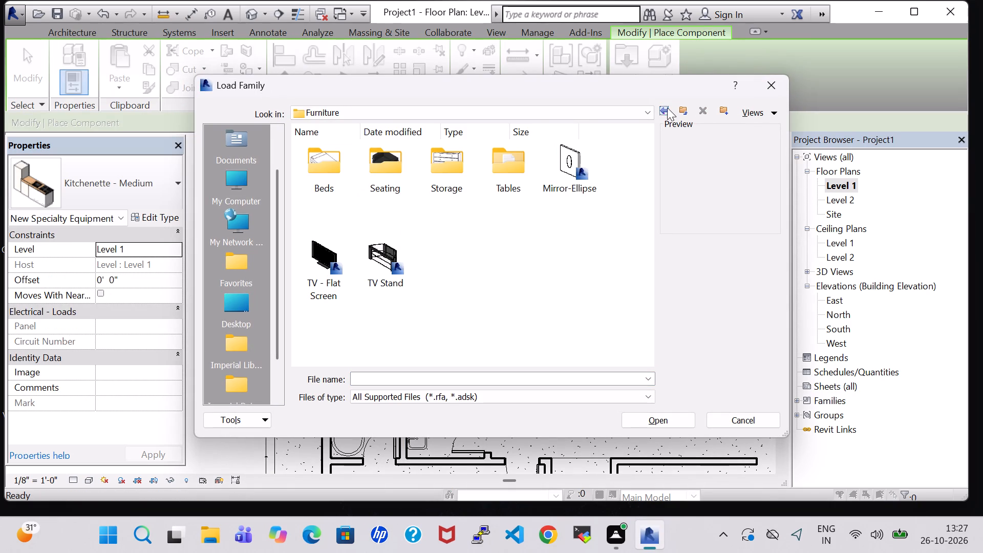
pyautogui.scroll(-3, 400, 231)
pyautogui.doubleClick(400, 231)
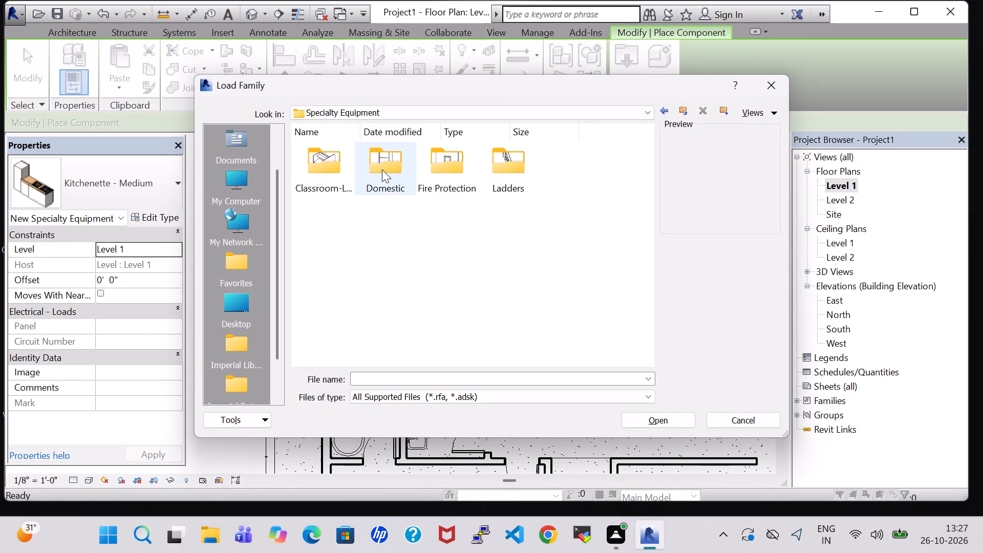
pyautogui.doubleClick(382, 169)
pyautogui.scroll(-1, 438, 238)
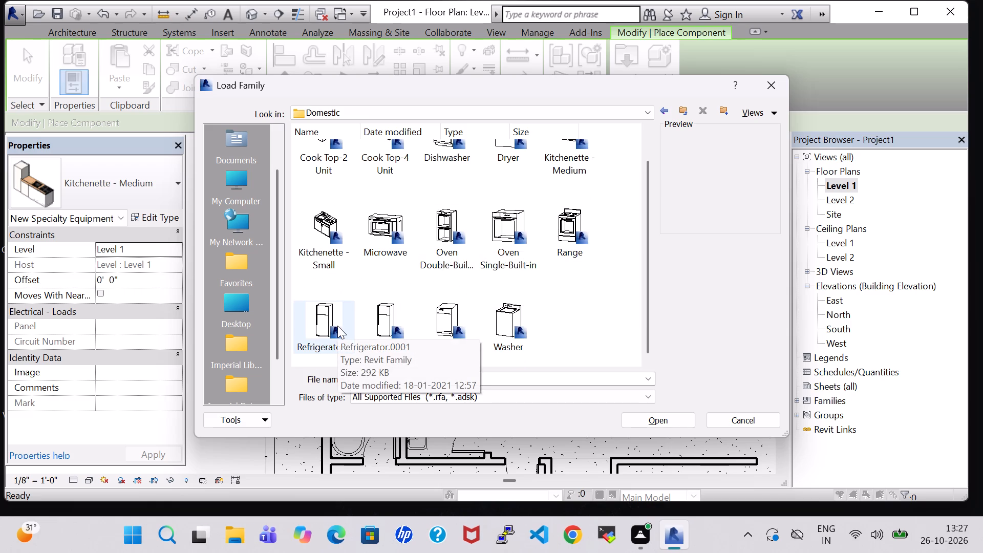
pyautogui.scroll(1, 337, 326)
pyautogui.click(408, 345)
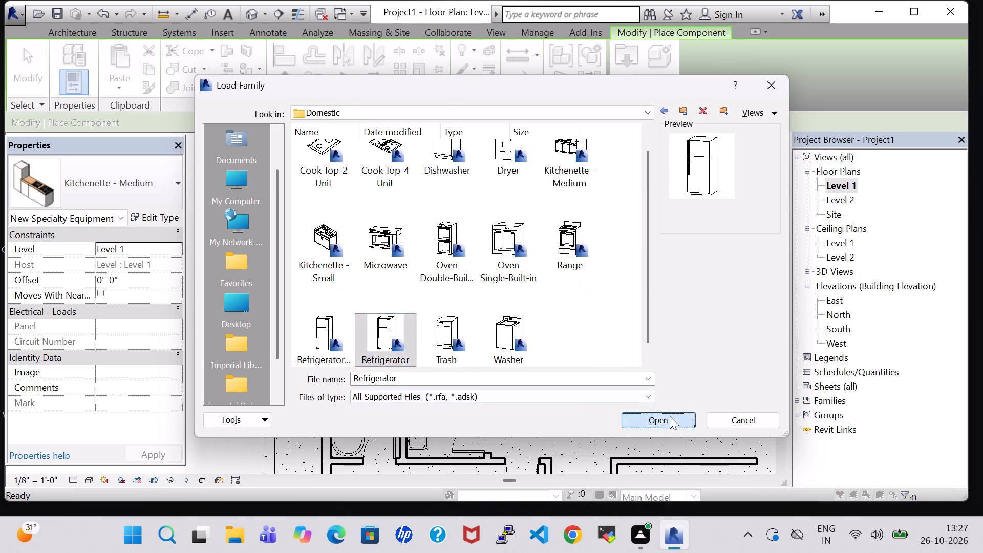
pyautogui.click(670, 416)
pyautogui.click(639, 136)
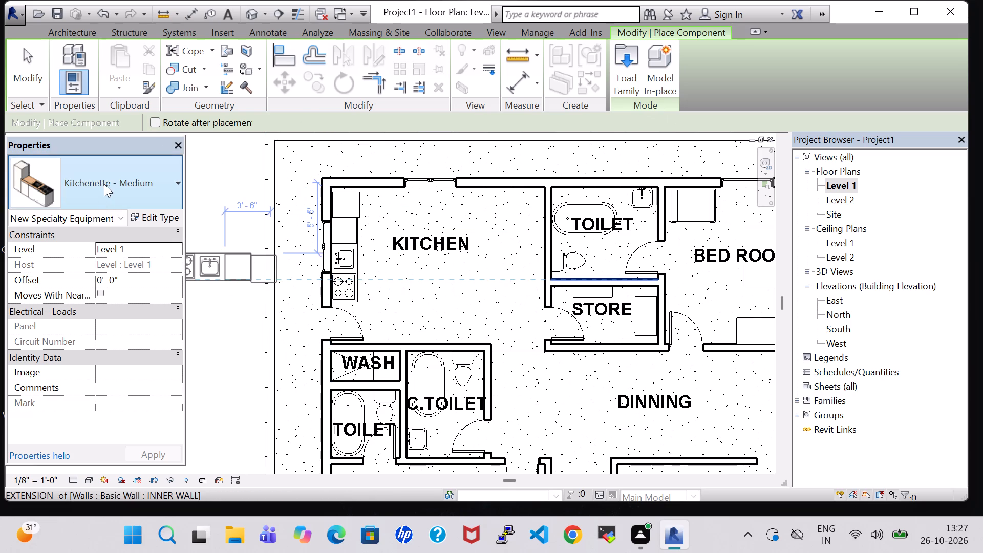
# Place a 30" x 32" RH Refrigerator in the KITCHEN against its south wall, above the C.TOILET and WASH rooms.
pyautogui.click(136, 191)
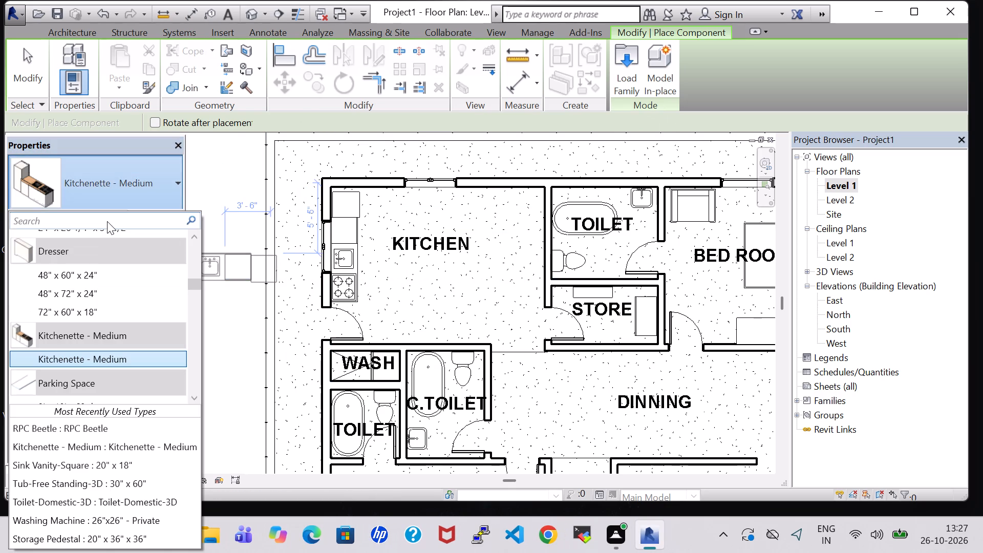
pyautogui.write('RE')
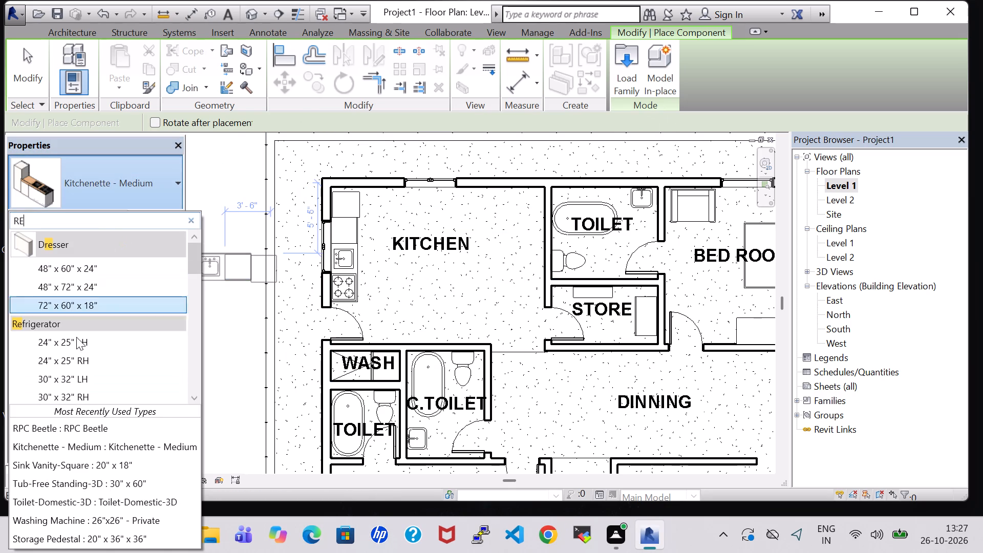
pyautogui.click(76, 396)
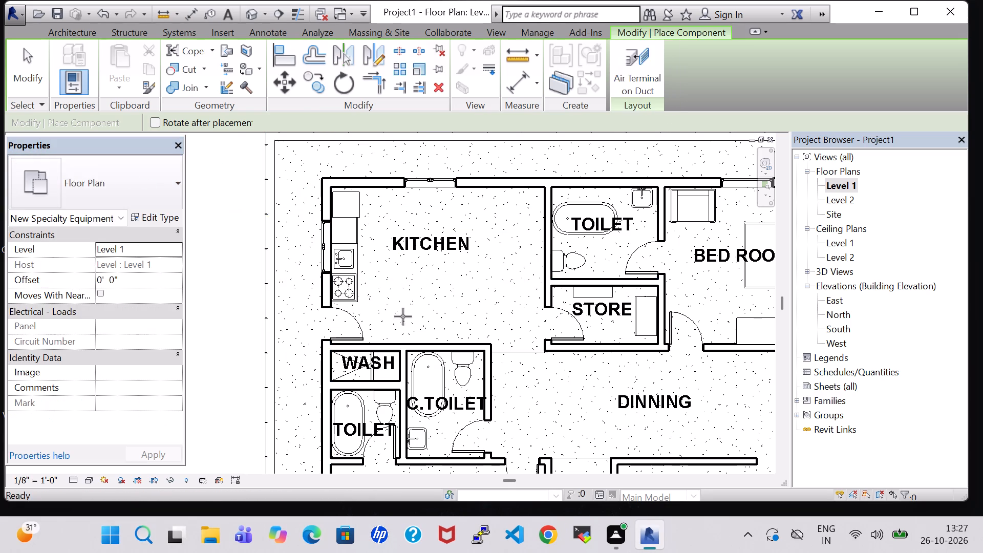
pyautogui.scroll(4, 452, 305)
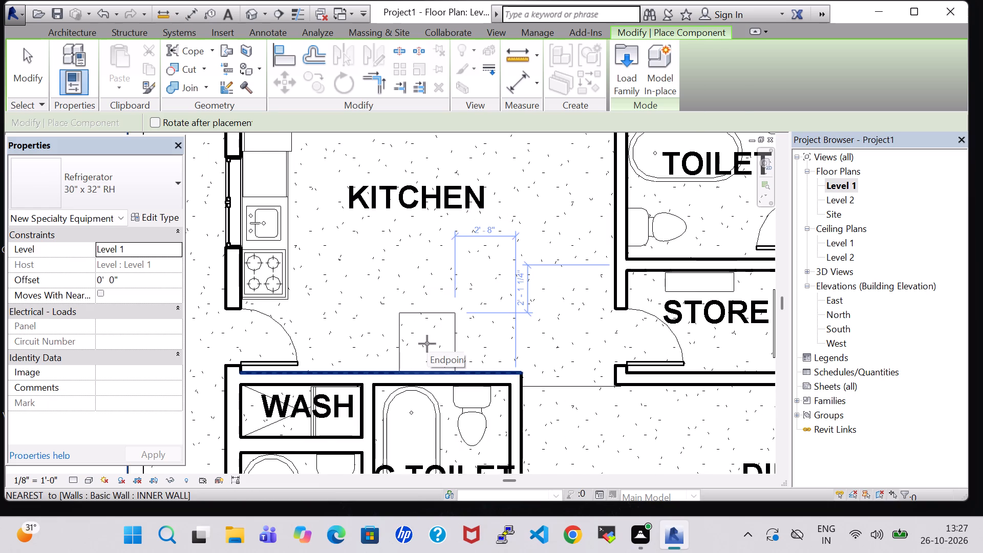
pyautogui.click(427, 344)
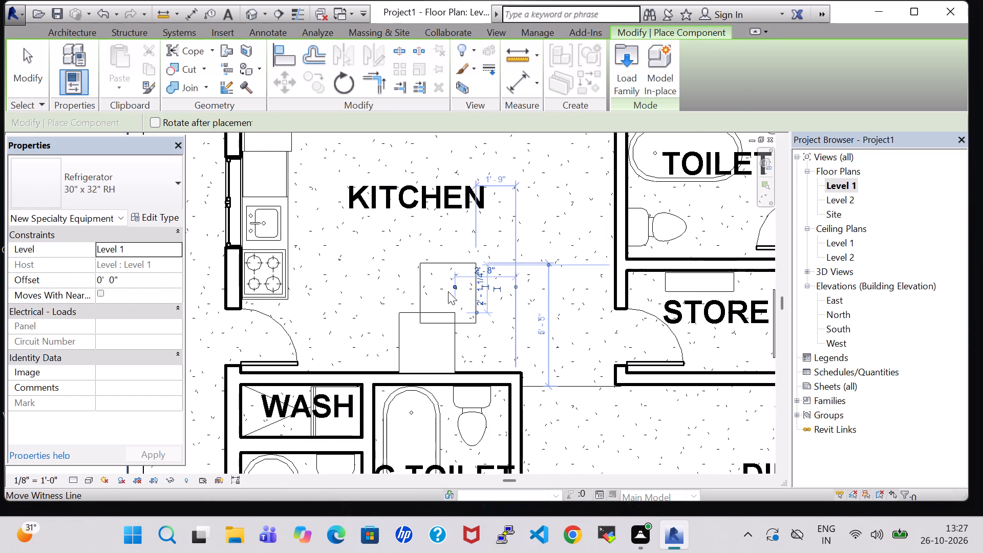
pyautogui.press('Escape')
pyautogui.press('Escape')
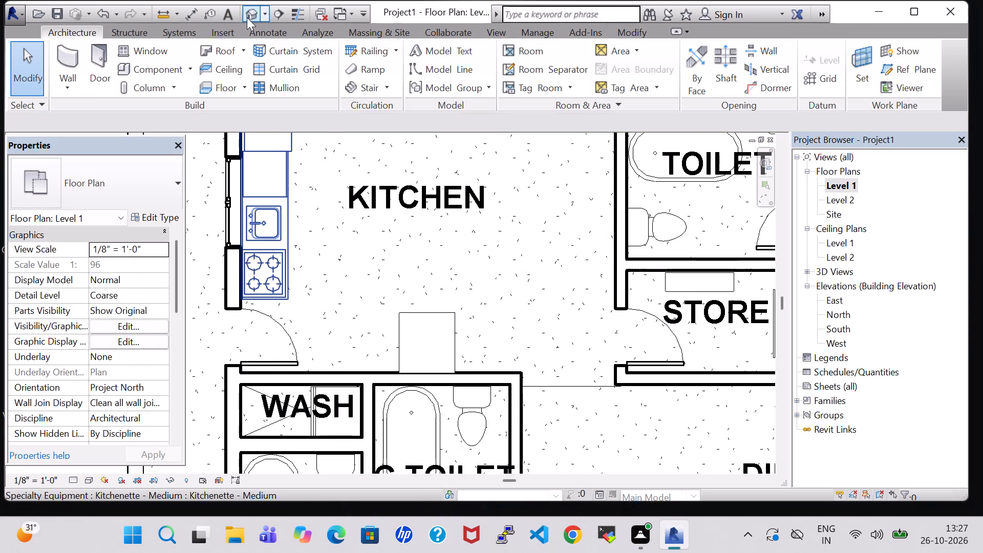
# In the 3D view, rotate the KITCHEN's refrigerator by two quarter turns.
pyautogui.click(247, 17)
pyautogui.scroll(-7, 440, 225)
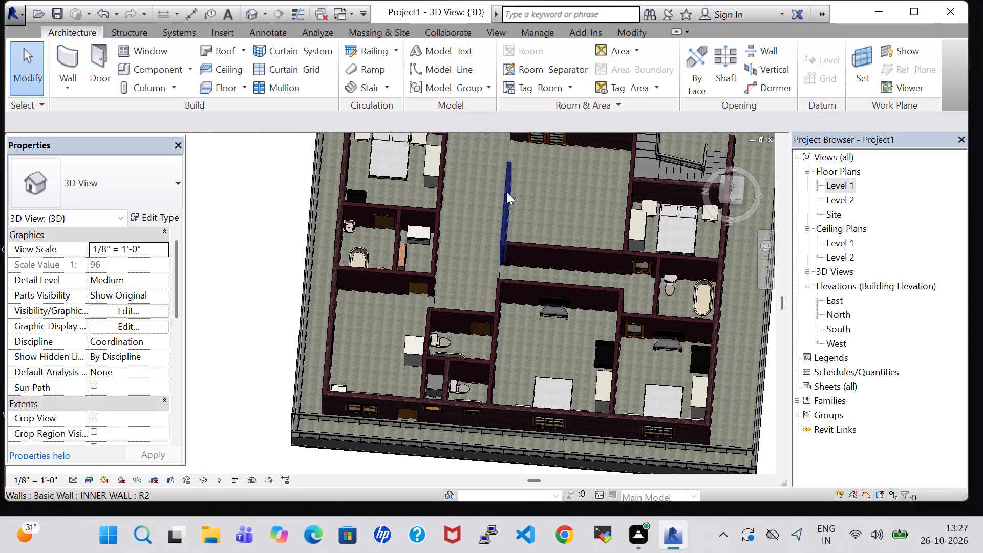
pyautogui.moveTo(573, 182); pyautogui.dragTo(519, 359, button='middle')
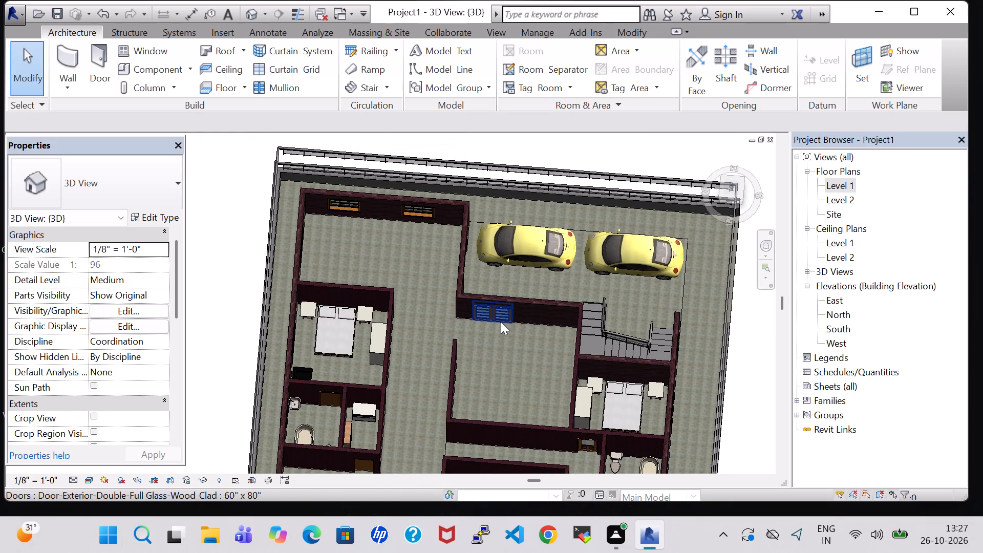
pyautogui.moveTo(513, 364); pyautogui.dragTo(500, 327, button='middle')
pyautogui.moveTo(496, 276); pyautogui.dragTo(496, 238, button='middle')
pyautogui.moveTo(507, 256); pyautogui.dragTo(503, 184, button='middle')
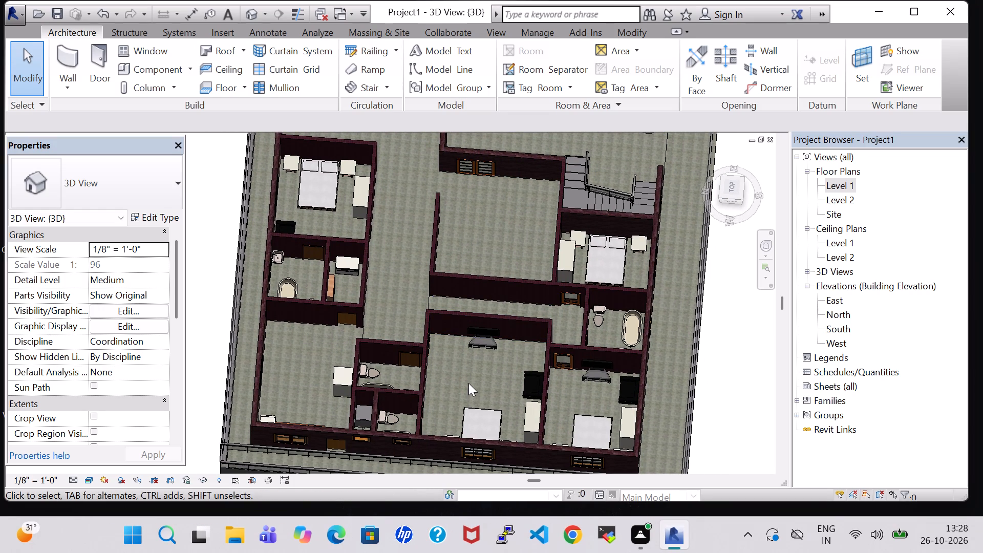
pyautogui.keyDown('shift'); pyautogui.moveTo(468, 382); pyautogui.dragTo(685, 300, button='middle'); pyautogui.keyUp('shift')
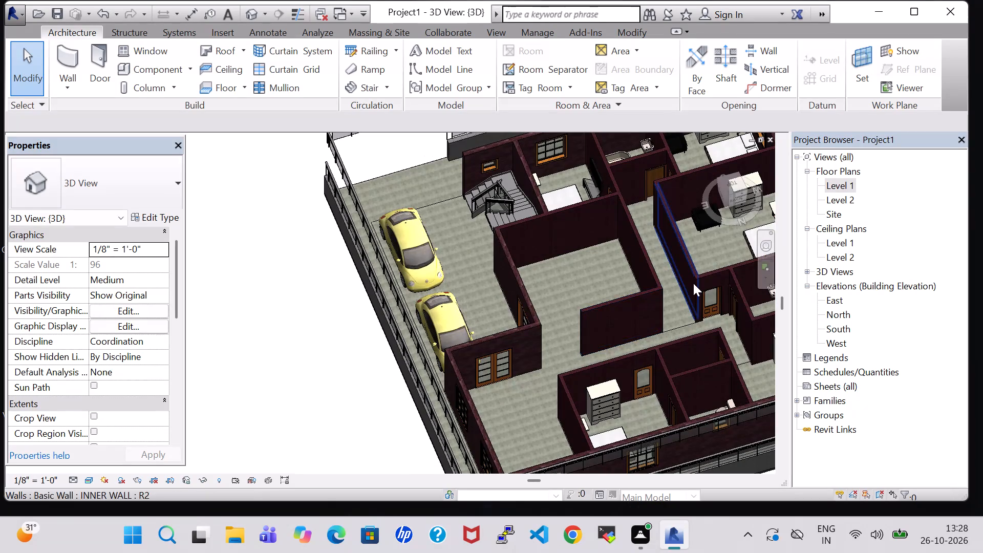
pyautogui.moveTo(663, 281); pyautogui.dragTo(623, 295, button='middle')
pyautogui.moveTo(633, 295); pyautogui.dragTo(611, 297, button='middle')
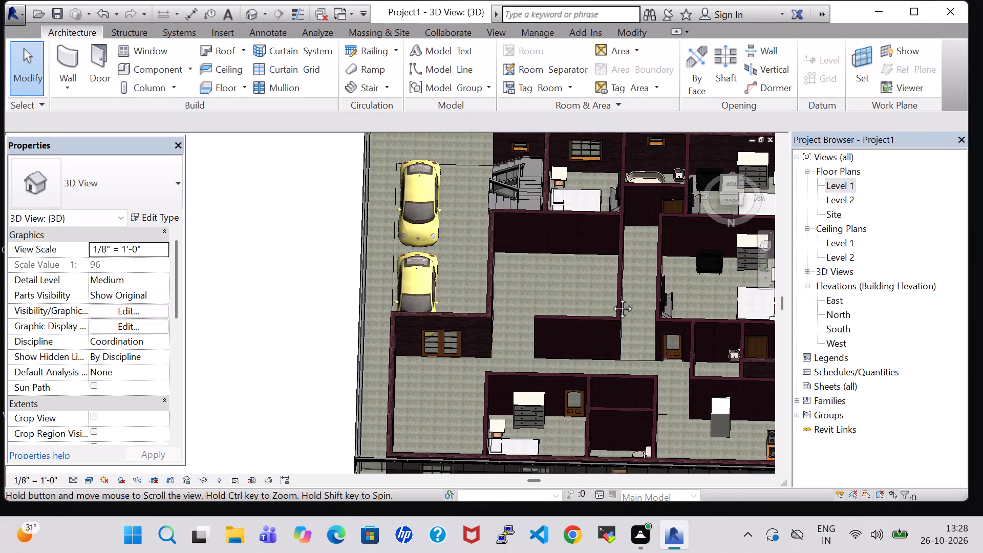
pyautogui.moveTo(611, 297); pyautogui.dragTo(541, 299, button='middle')
pyautogui.click(632, 426)
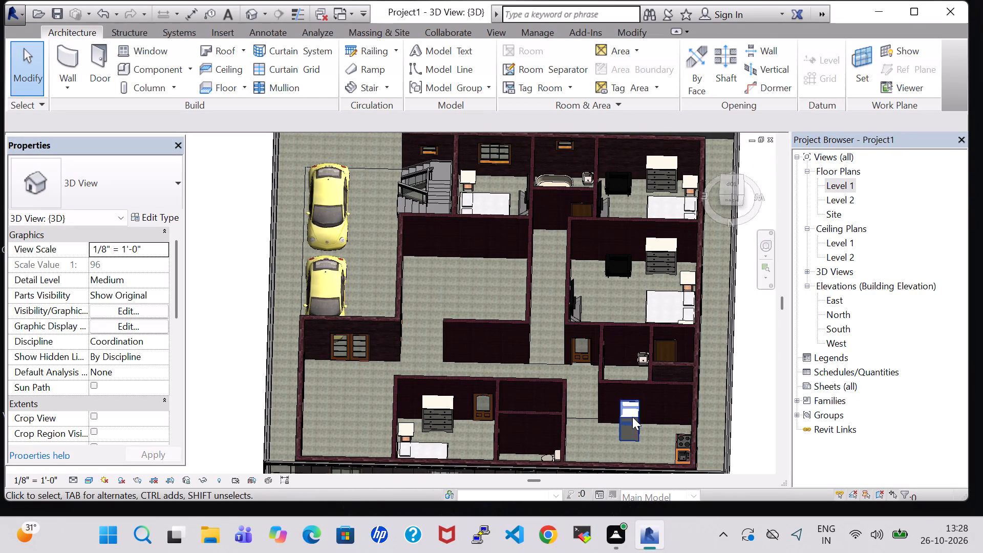
pyautogui.click(632, 417)
pyautogui.press('space')
pyautogui.press('space')
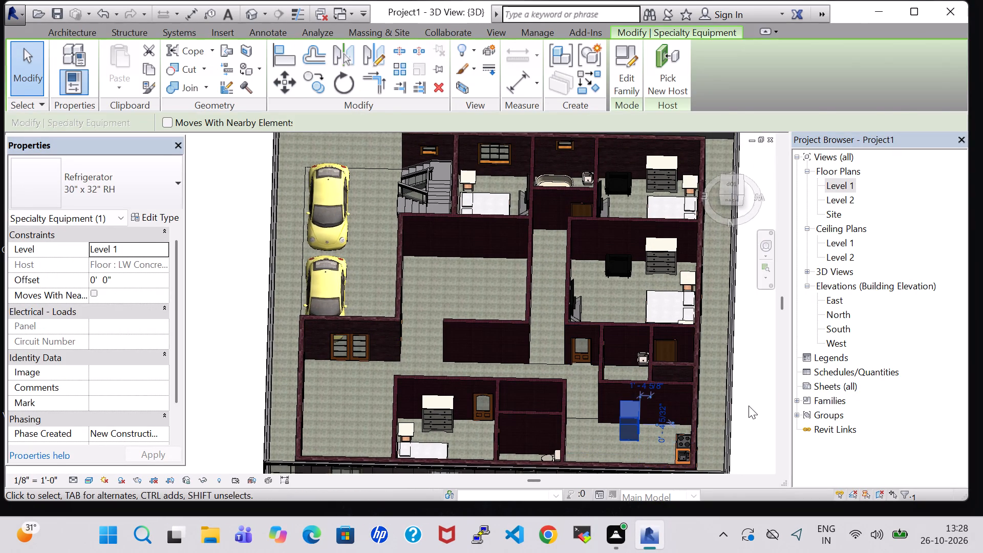
pyautogui.click(749, 406)
# Return to the Level 1 floor plan and load the Oven Double-Built-in family from the Domestic folder under Specialty Equipment.
pyautogui.doubleClick(839, 186)
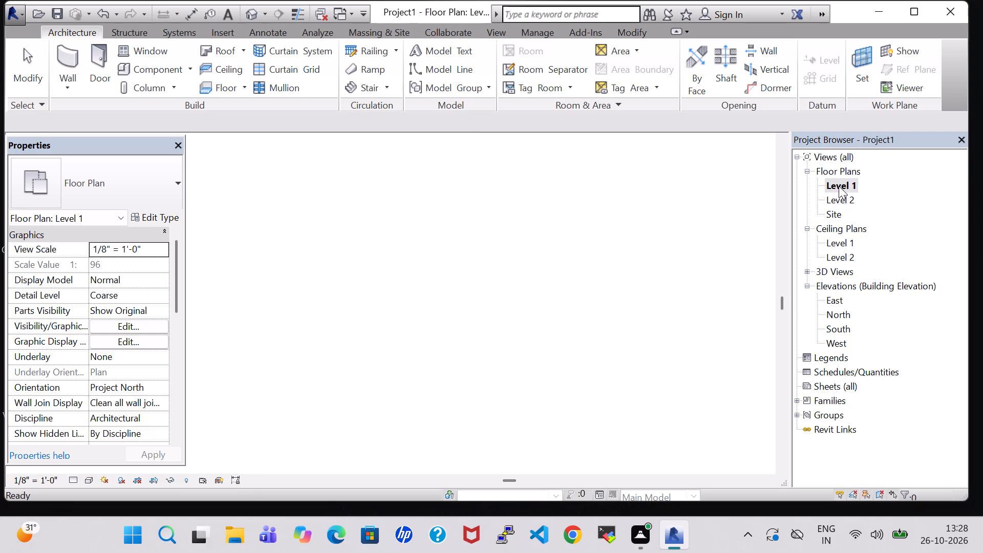
pyautogui.scroll(-6, 512, 282)
pyautogui.moveTo(537, 283); pyautogui.dragTo(429, 266, button='middle')
pyautogui.scroll(-4, 429, 266)
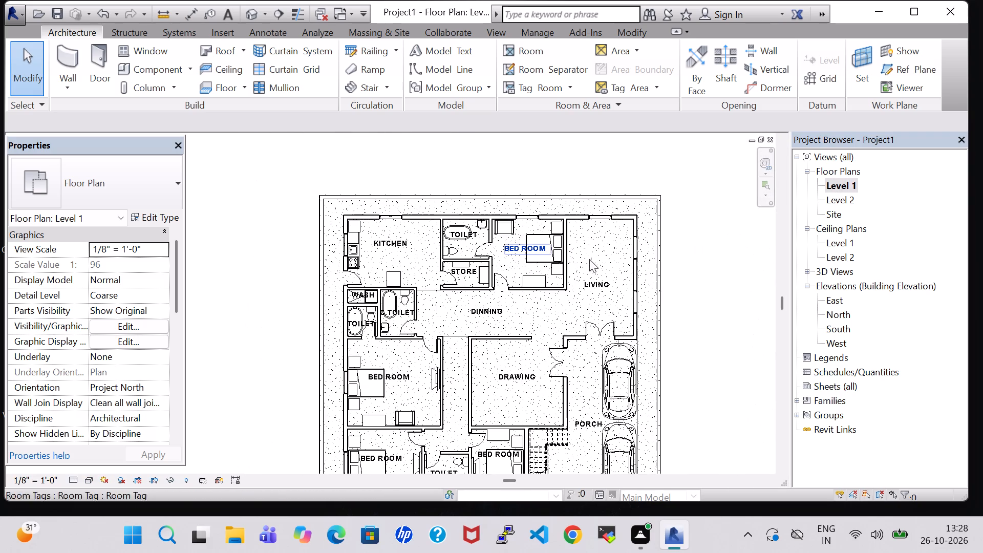
pyautogui.moveTo(701, 304); pyautogui.dragTo(660, 281, button='middle')
pyautogui.scroll(-1, 660, 281)
pyautogui.moveTo(667, 302); pyautogui.dragTo(648, 269, button='middle')
pyautogui.click(150, 76)
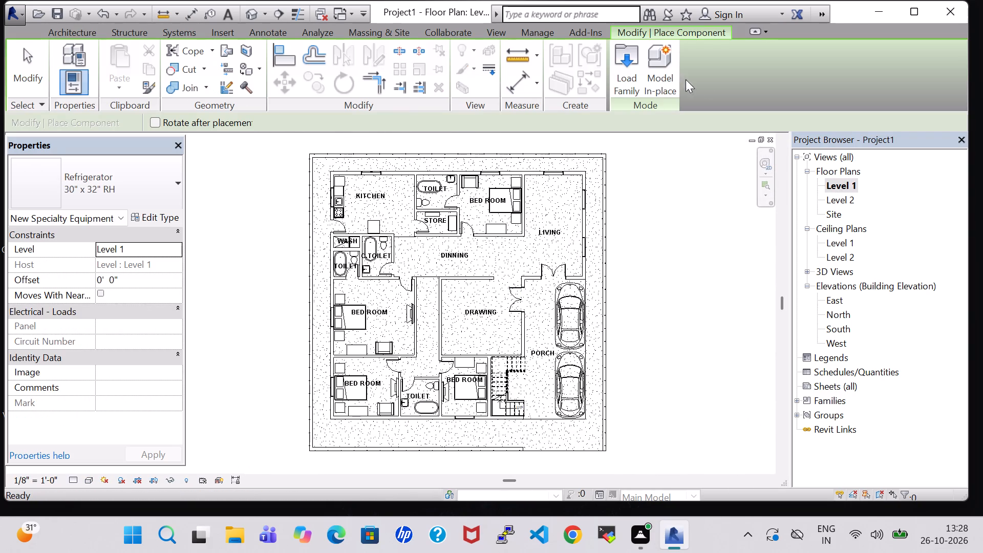
pyautogui.click(616, 80)
pyautogui.scroll(-2, 572, 176)
pyautogui.scroll(-2, 448, 223)
pyautogui.doubleClick(384, 168)
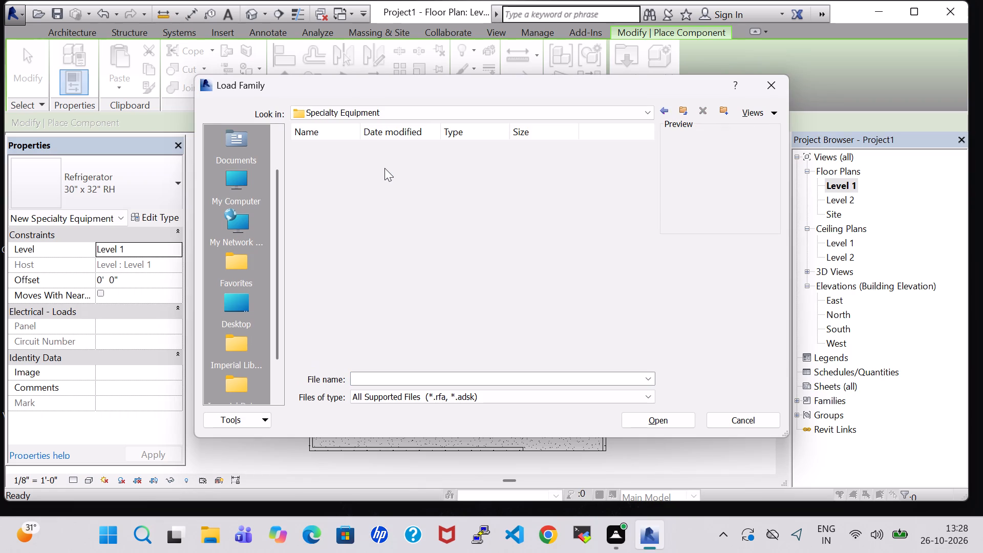
pyautogui.doubleClick(382, 170)
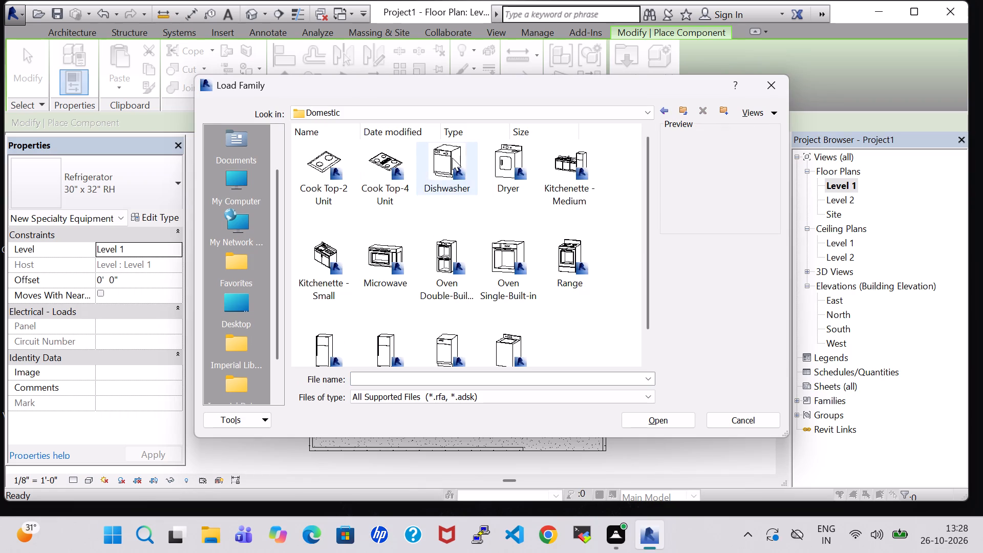
pyautogui.click(451, 261)
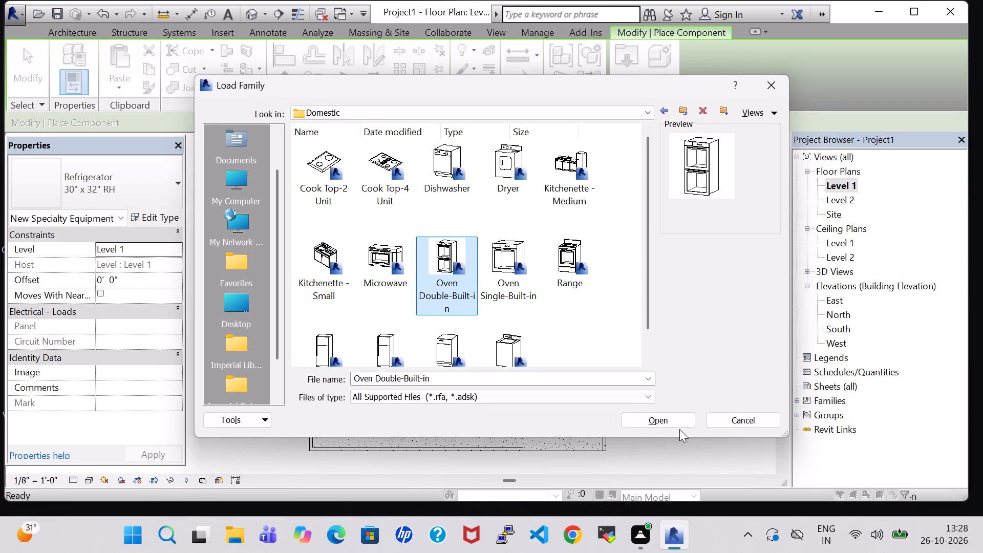
pyautogui.click(679, 429)
pyautogui.click(679, 427)
# Place the 21 1/2" x 39 1/4" x 21" Oven Double-Built-in along the KITCHEN's east wall near the STORE door, rotated to face into the room.
pyautogui.scroll(6, 430, 262)
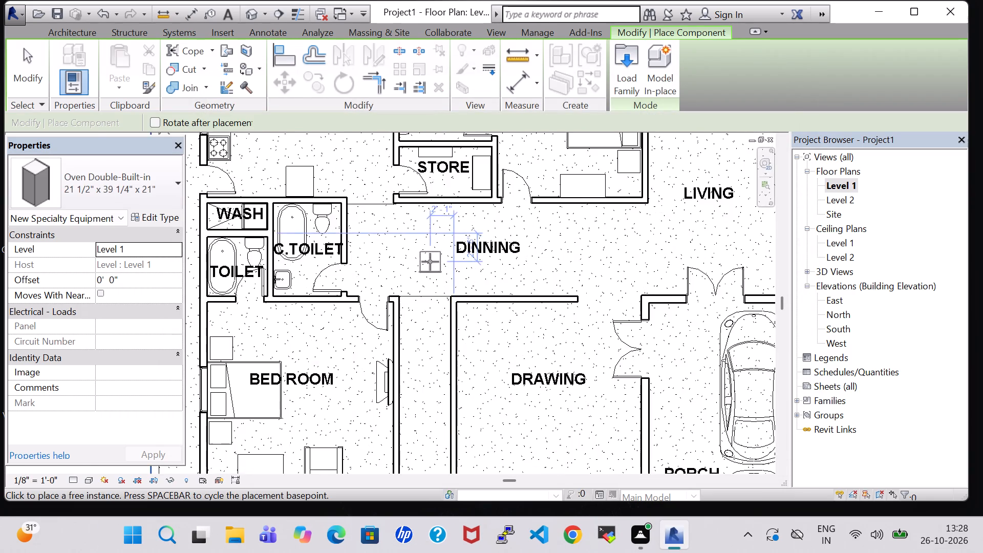
pyautogui.scroll(3, 430, 262)
pyautogui.moveTo(428, 262); pyautogui.dragTo(566, 482, button='middle')
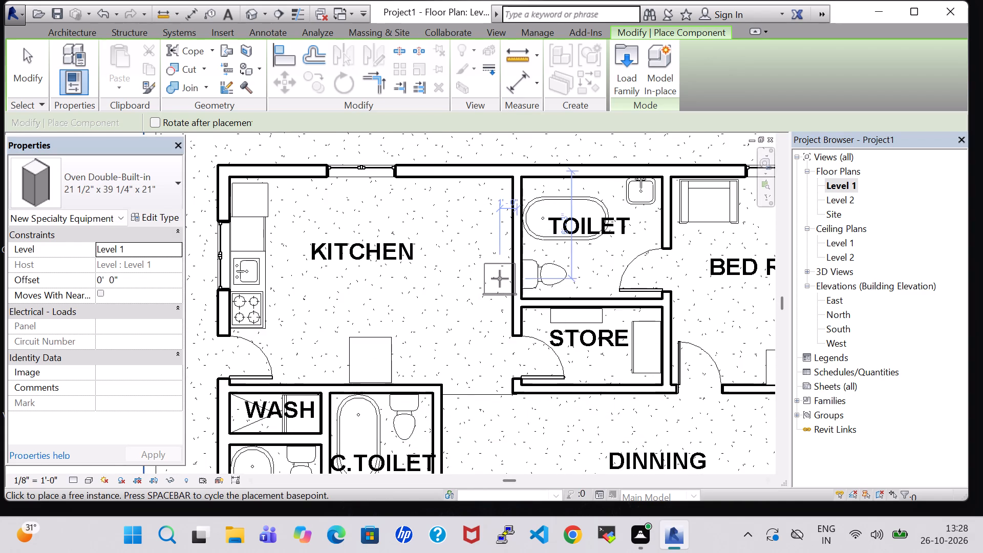
pyautogui.press('space')
pyautogui.press('space')
pyautogui.press('space')
pyautogui.scroll(4, 496, 292)
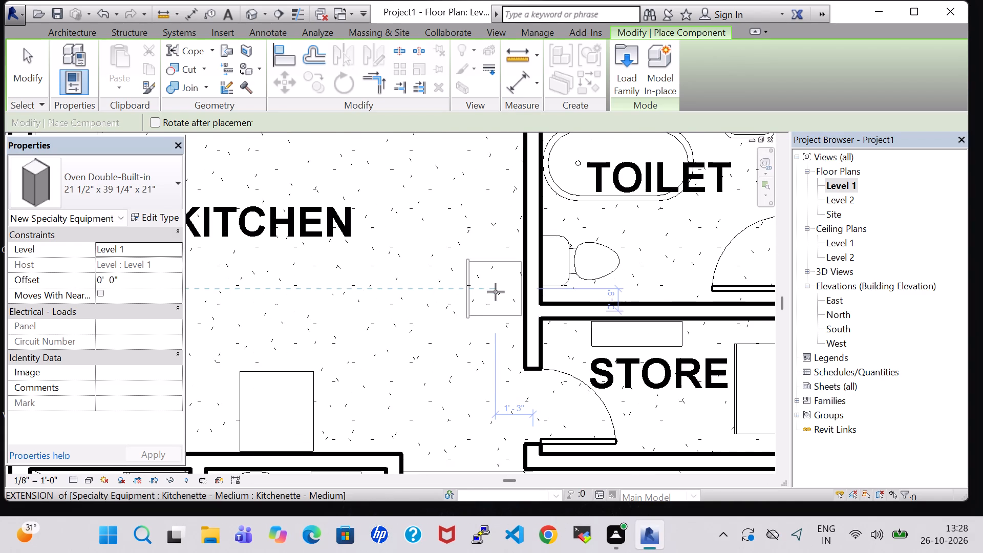
pyautogui.click(496, 292)
pyautogui.press('Escape')
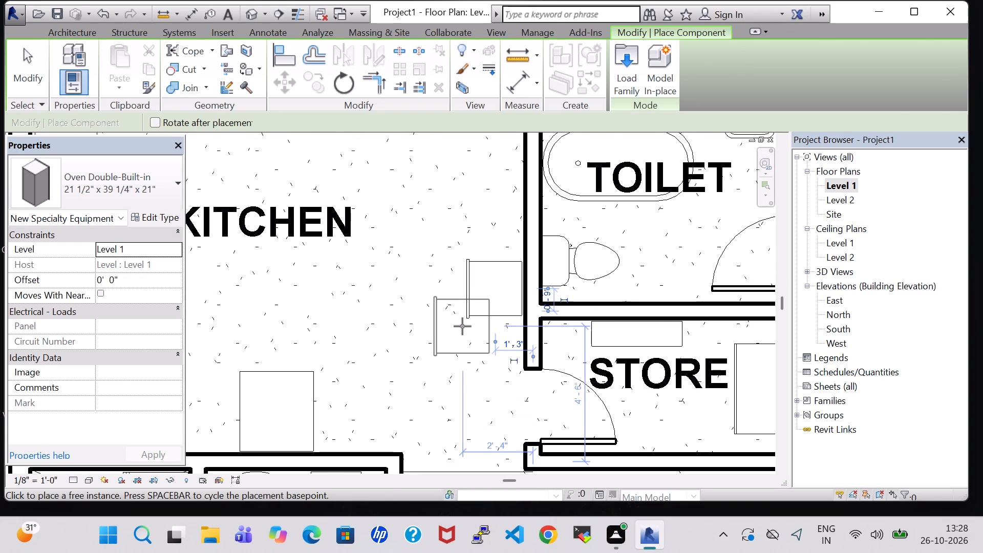
pyautogui.press('Escape')
# Start the Component tool in the Level 1 floor plan for another furnishing item.
pyautogui.scroll(-3, 418, 302)
pyautogui.click(154, 62)
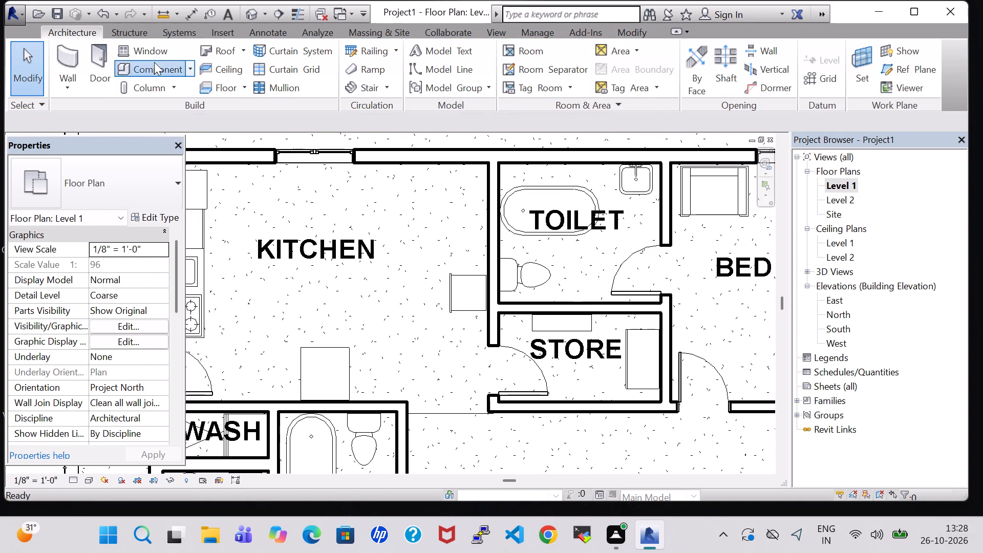
# Load the Washer family from the Domestic folder of the US Imperial Specialty Equipment library.
pyautogui.click(623, 75)
pyautogui.scroll(-1, 512, 283)
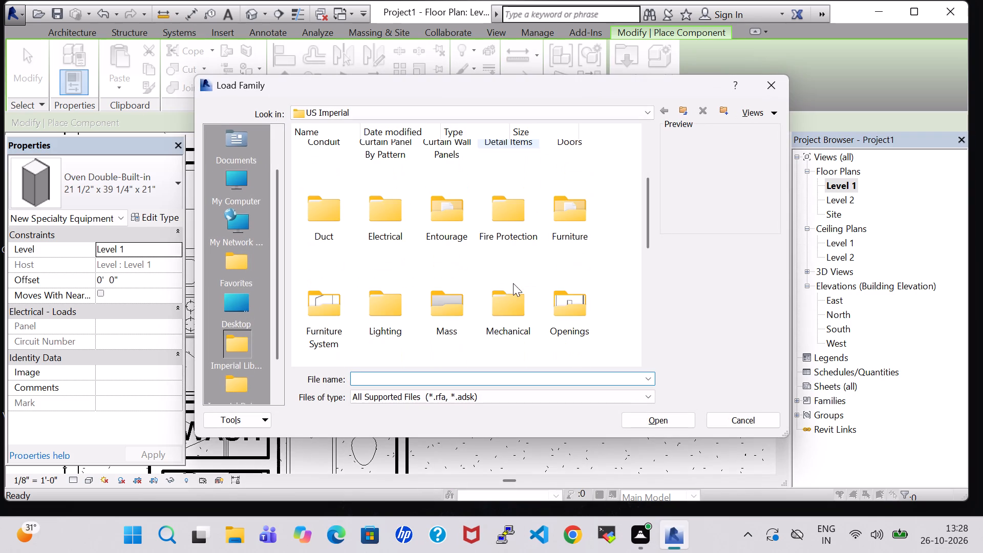
pyautogui.scroll(-3, 560, 243)
pyautogui.doubleClick(390, 169)
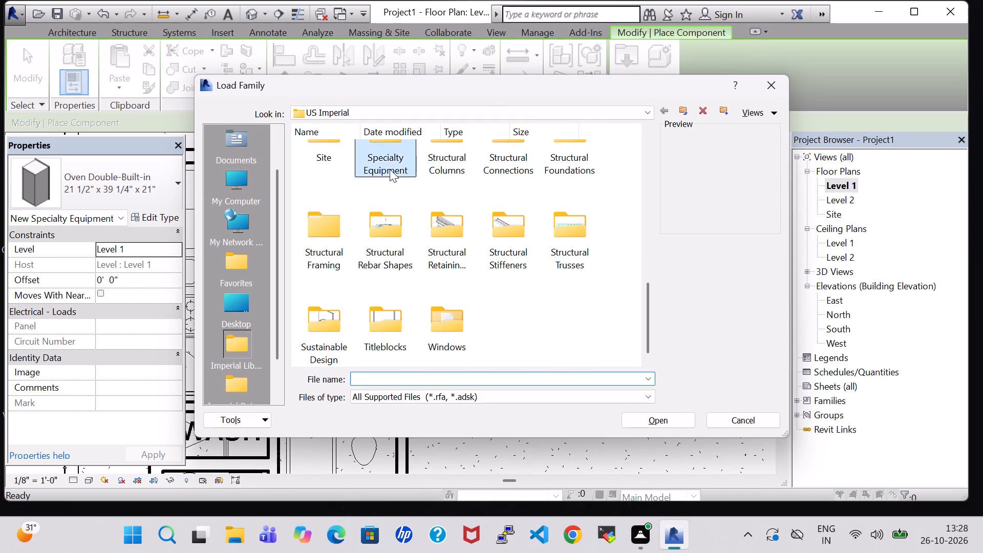
pyautogui.doubleClick(387, 165)
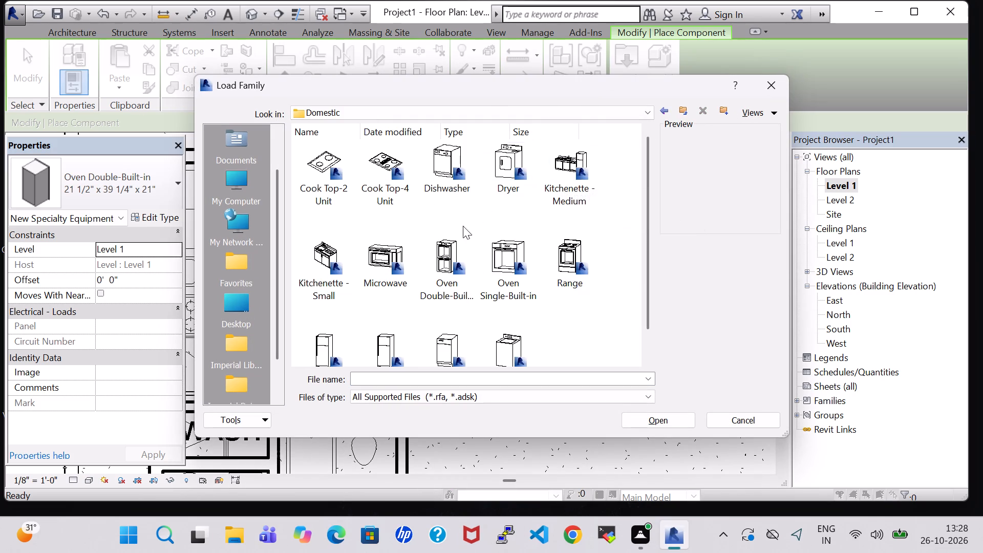
pyautogui.scroll(-1, 440, 241)
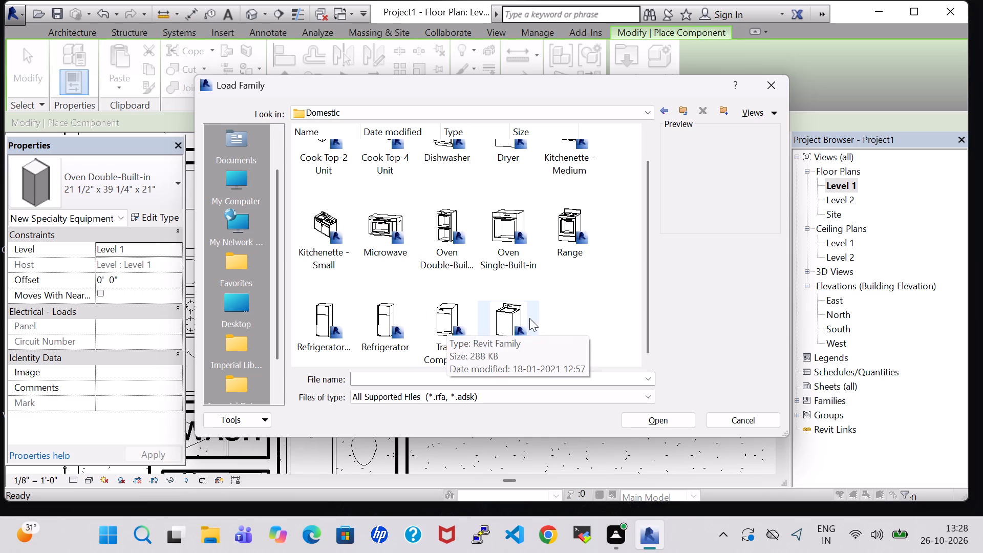
pyautogui.click(505, 319)
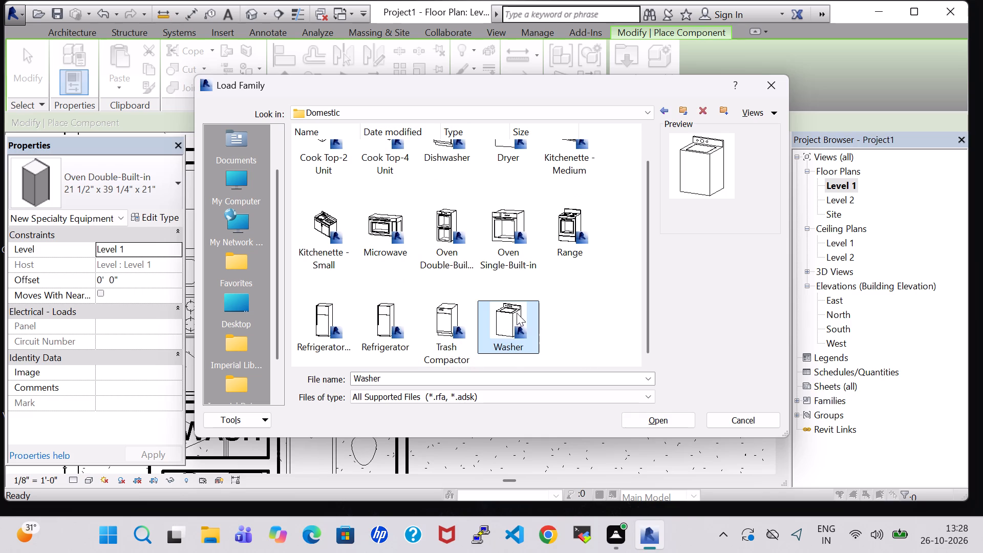
pyautogui.click(668, 423)
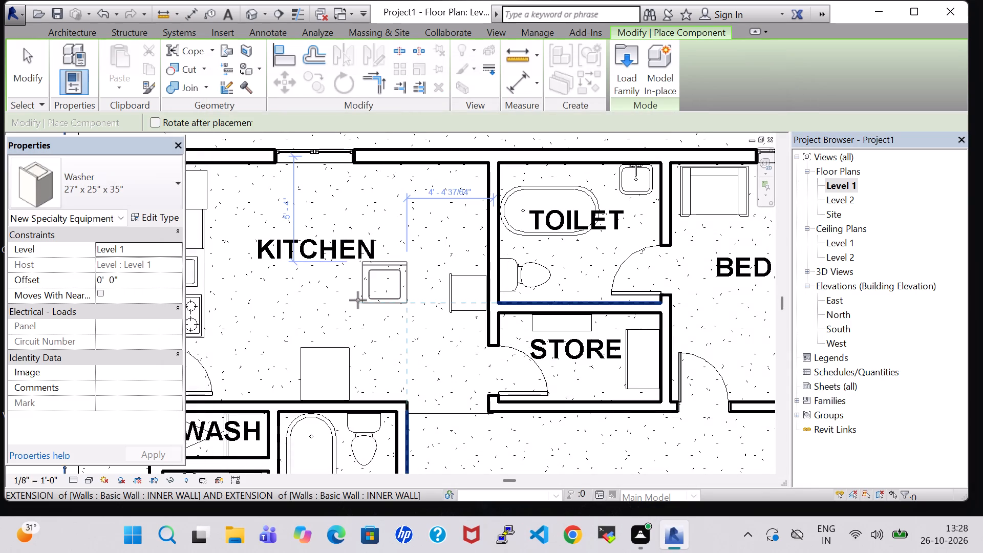
pyautogui.moveTo(358, 300); pyautogui.dragTo(461, 306, button='middle')
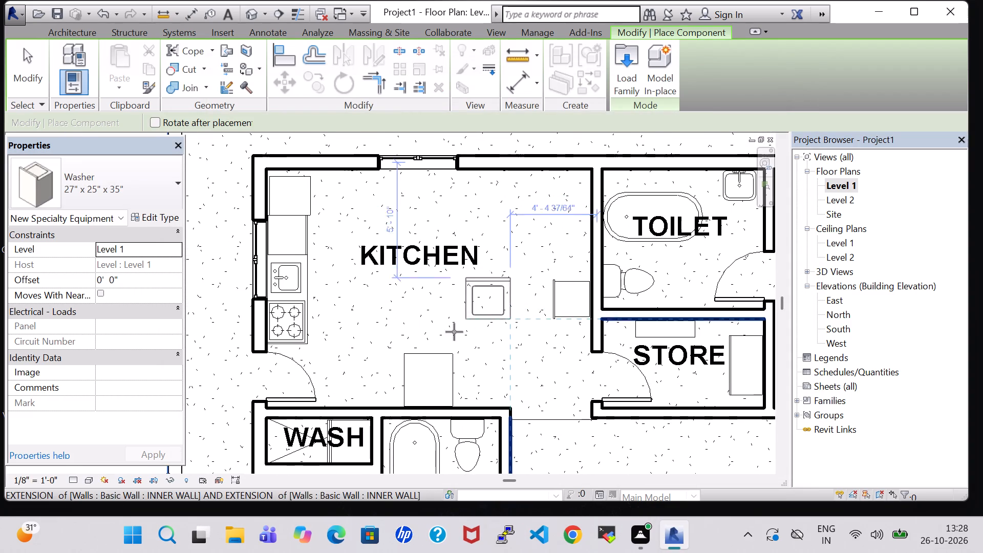
pyautogui.press('Escape')
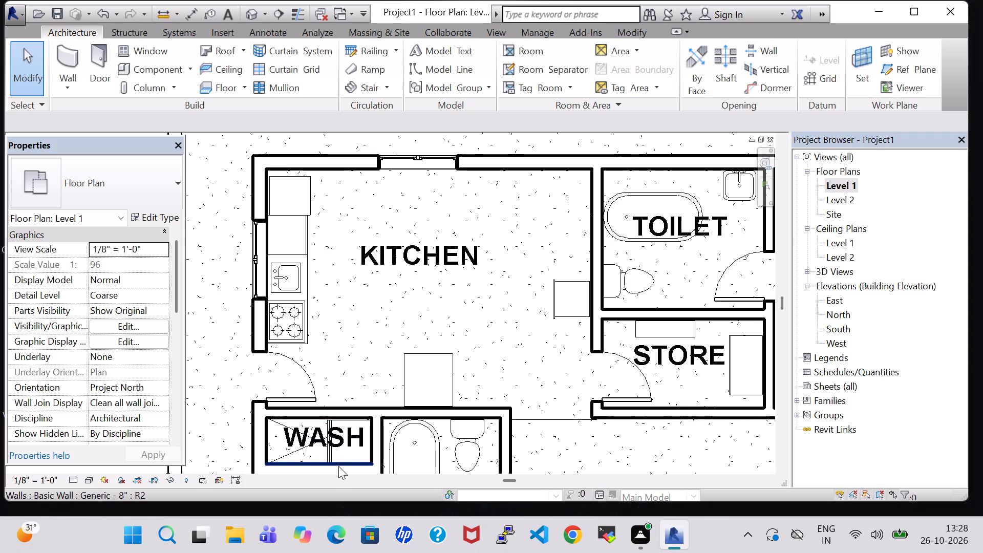
# Delete the existing 26"x26" washing machine from the WASH room.
pyautogui.scroll(7, 329, 458)
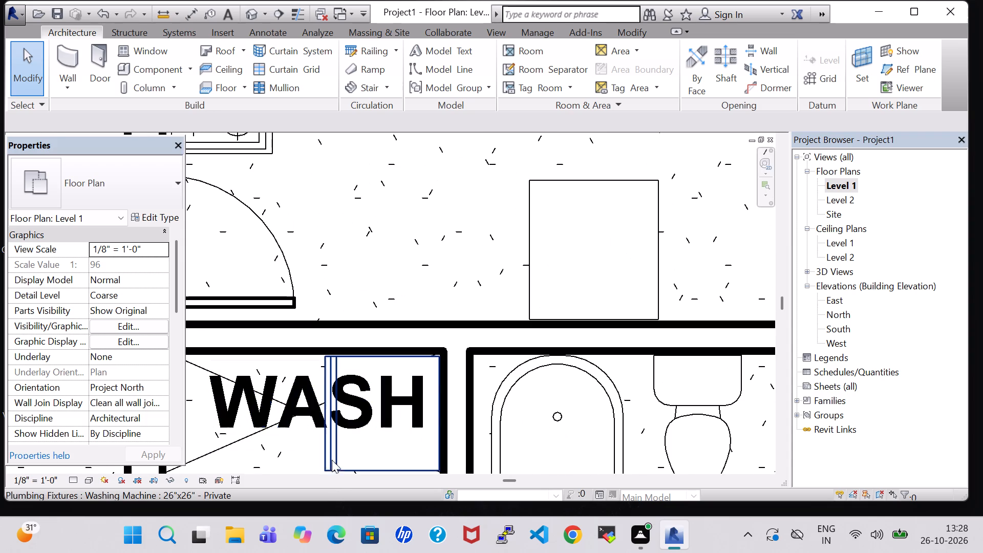
pyautogui.click(328, 465)
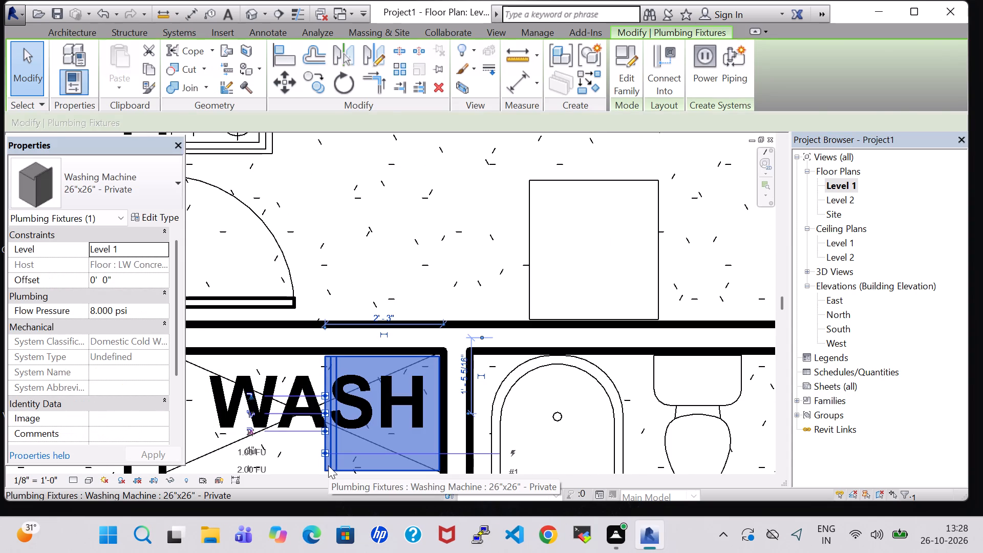
pyautogui.press('Delete')
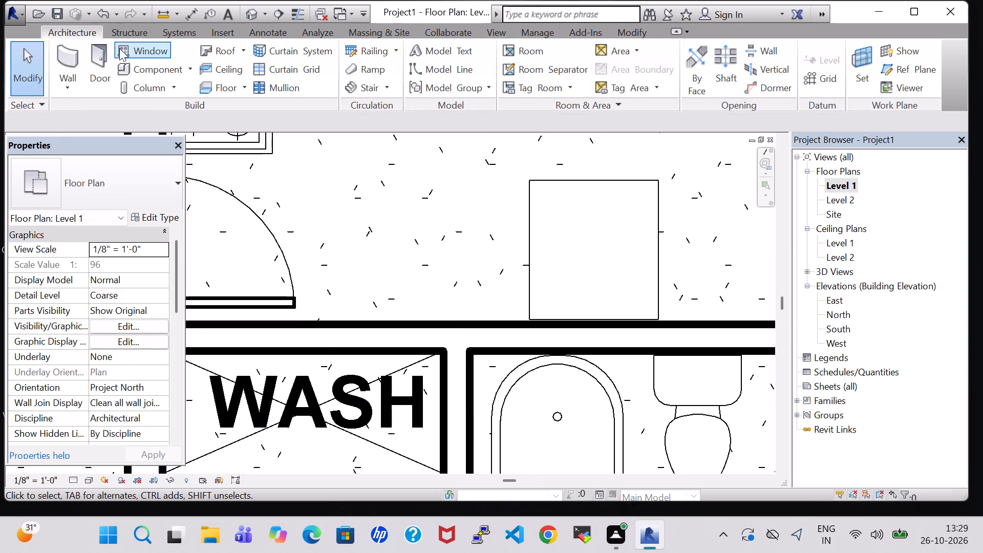
# Place a 27" x 25" x 35" Washer, rotated a quarter turn, at the WASH room end next to C.TOILET.
pyautogui.click(130, 61)
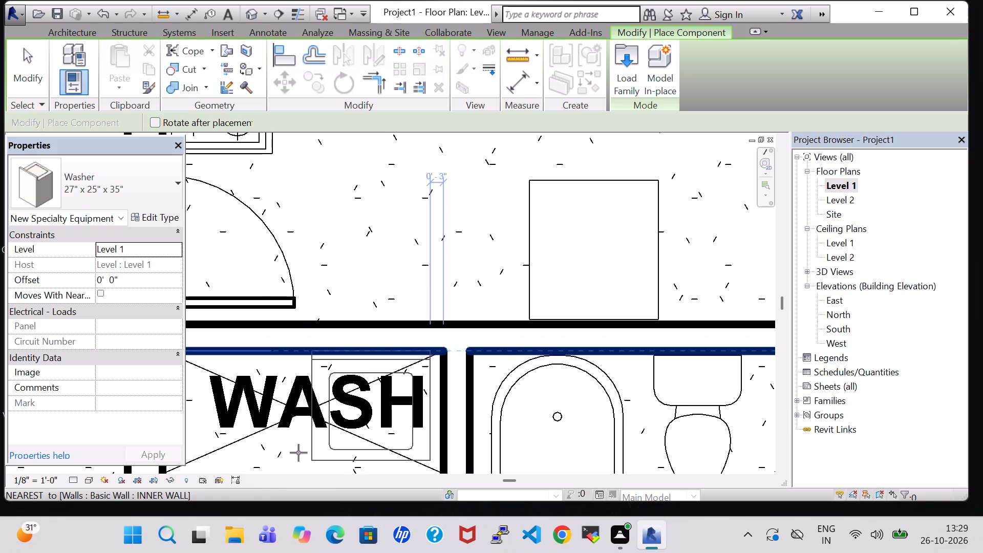
pyautogui.moveTo(298, 462); pyautogui.dragTo(311, 326, button='middle')
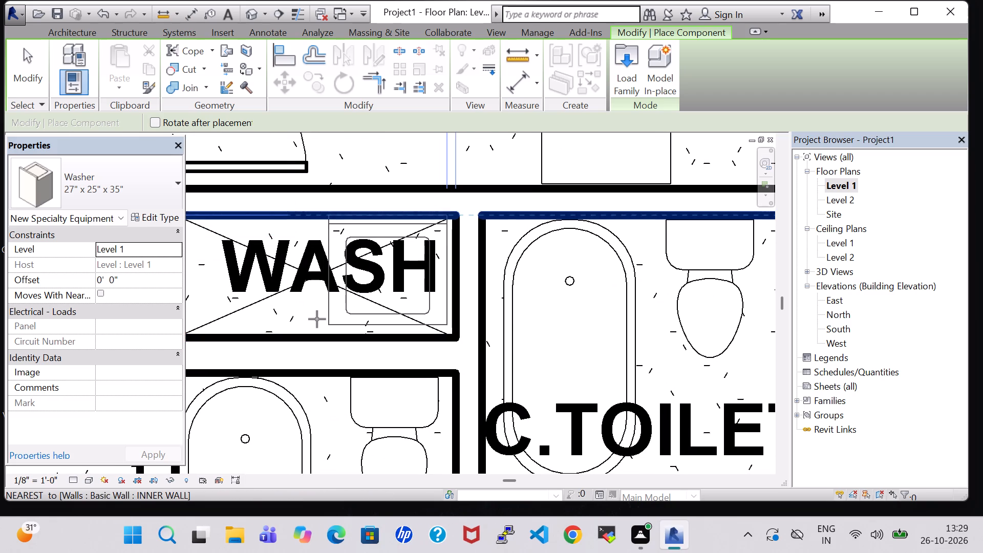
pyautogui.press('space')
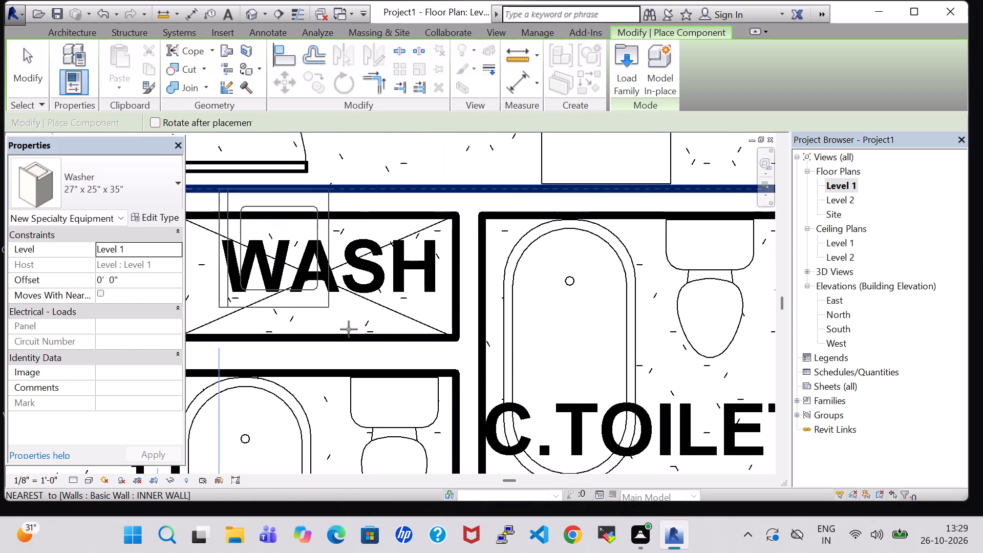
pyautogui.scroll(3, 432, 351)
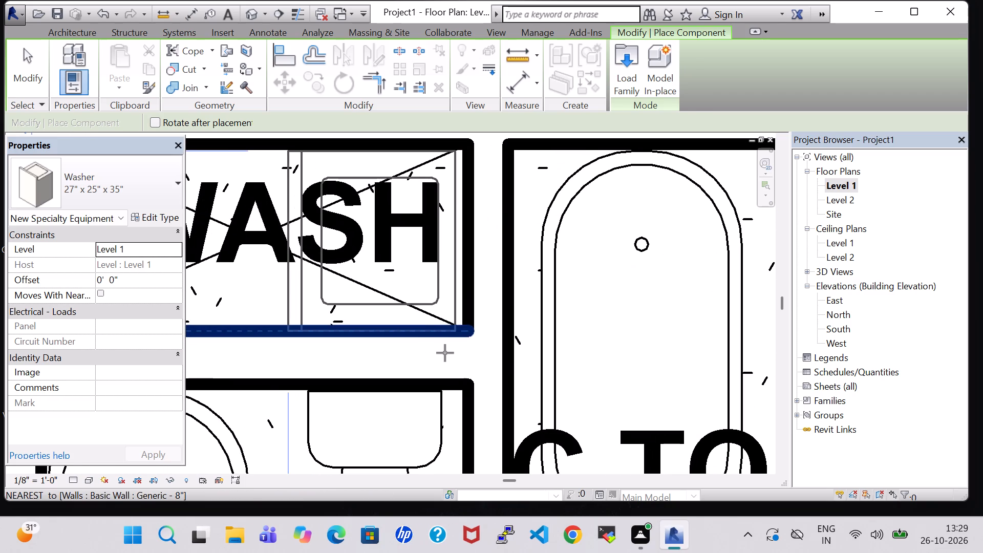
pyautogui.click(445, 353)
pyautogui.press('Escape')
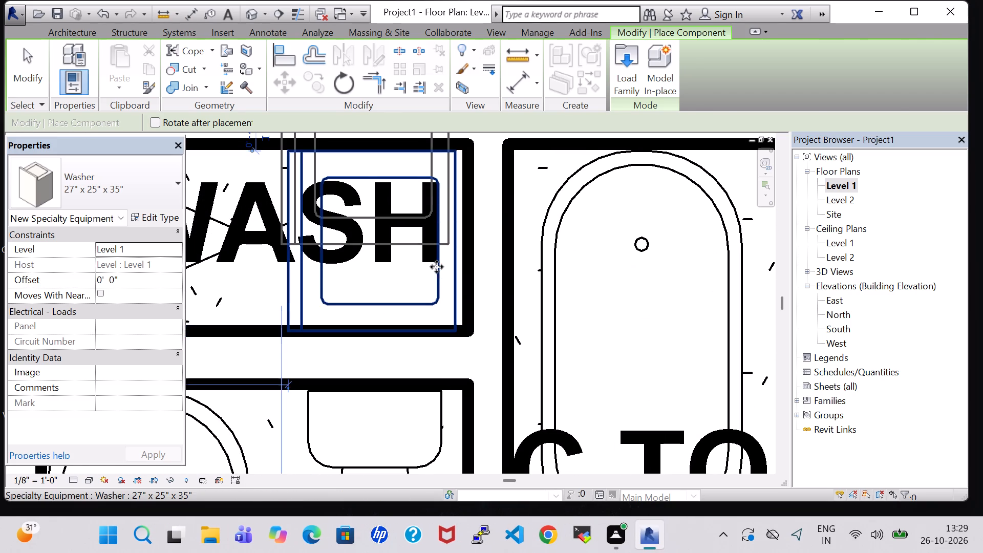
pyautogui.press('Escape')
# Set the Width type parameter of the placed washer to 2' 0".
pyautogui.click(298, 317)
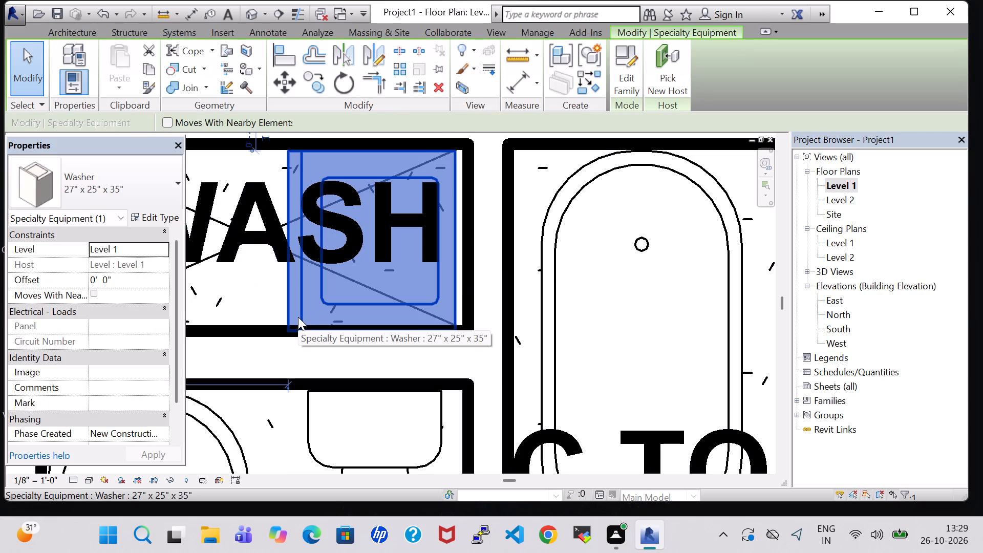
pyautogui.click(156, 211)
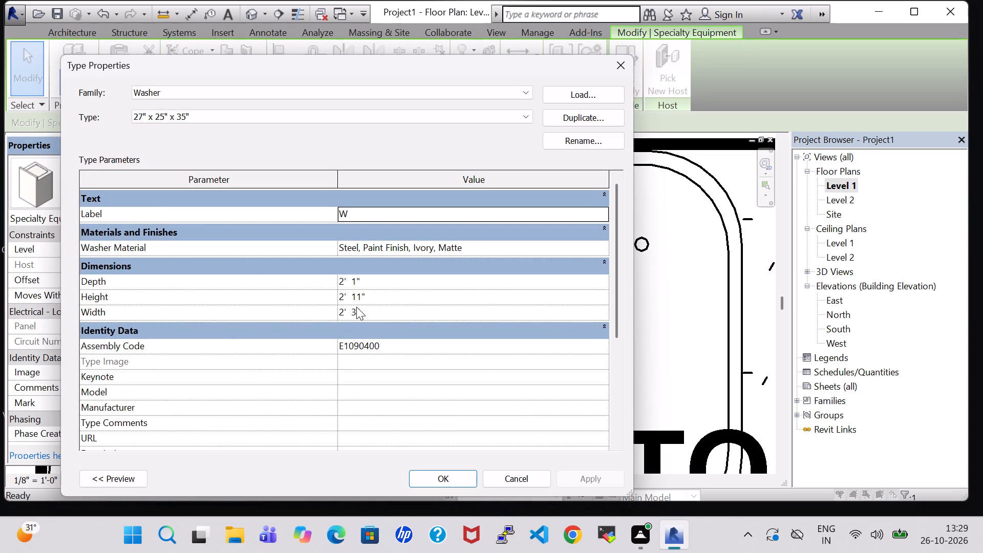
pyautogui.click(356, 309)
pyautogui.press('BackSpace')
pyautogui.press('0')
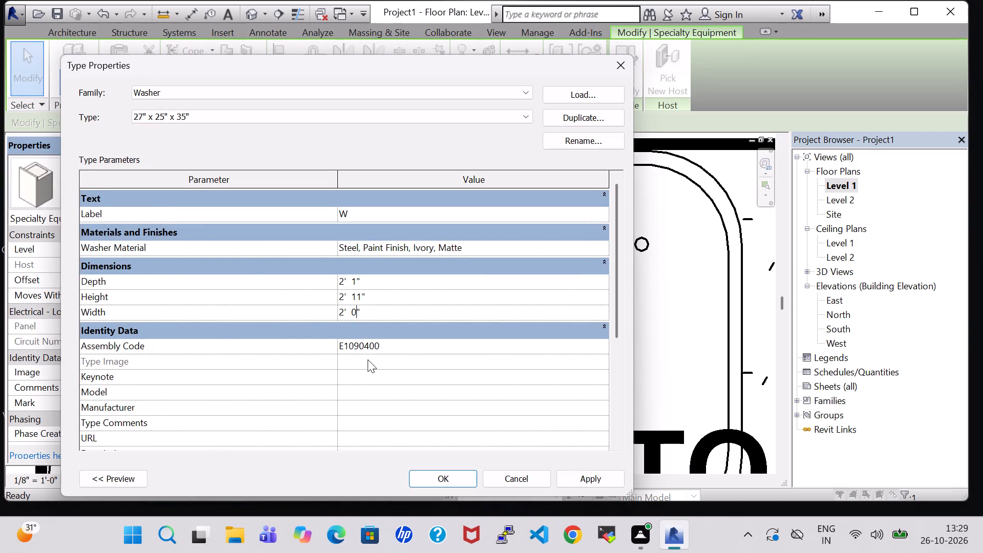
pyautogui.press('Return')
pyautogui.click(594, 473)
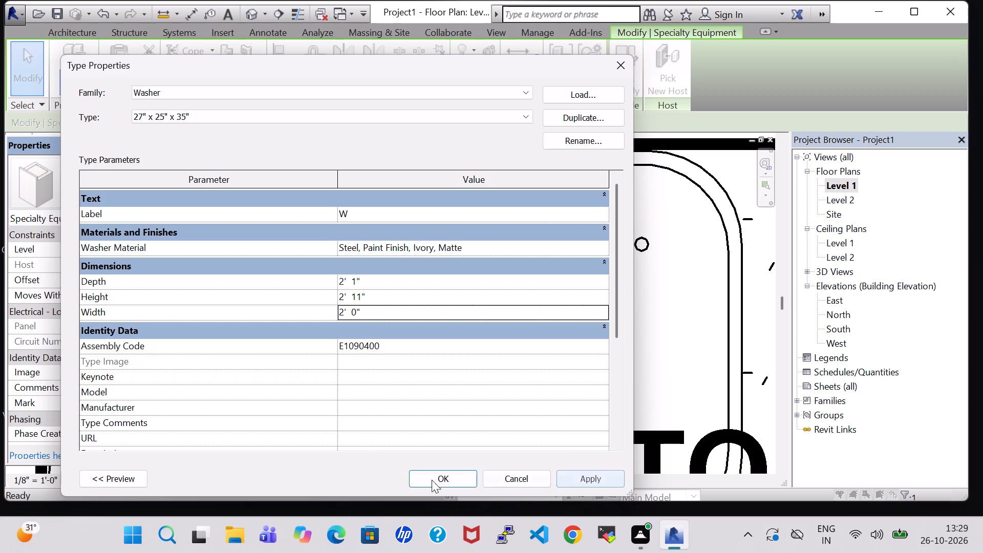
pyautogui.click(407, 480)
pyautogui.click(408, 480)
pyautogui.click(441, 484)
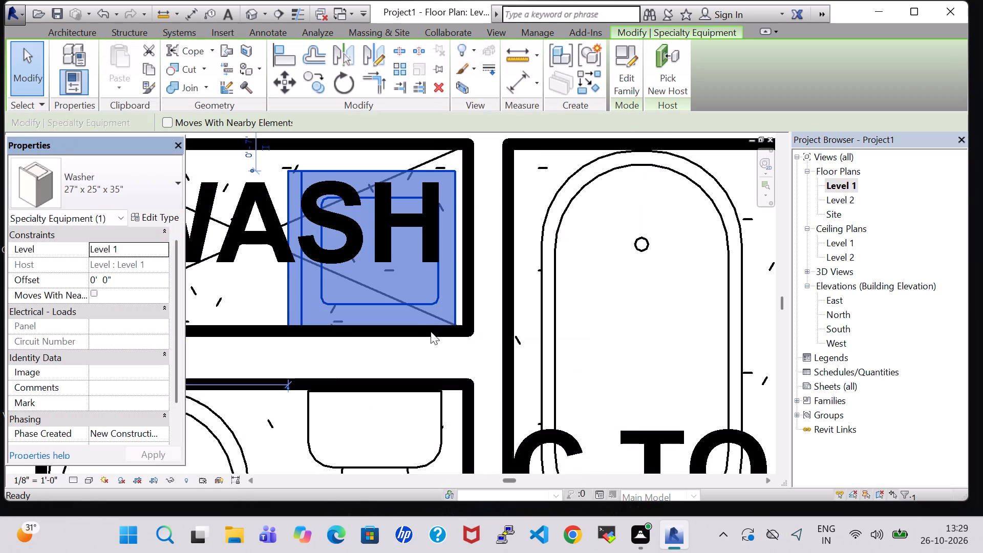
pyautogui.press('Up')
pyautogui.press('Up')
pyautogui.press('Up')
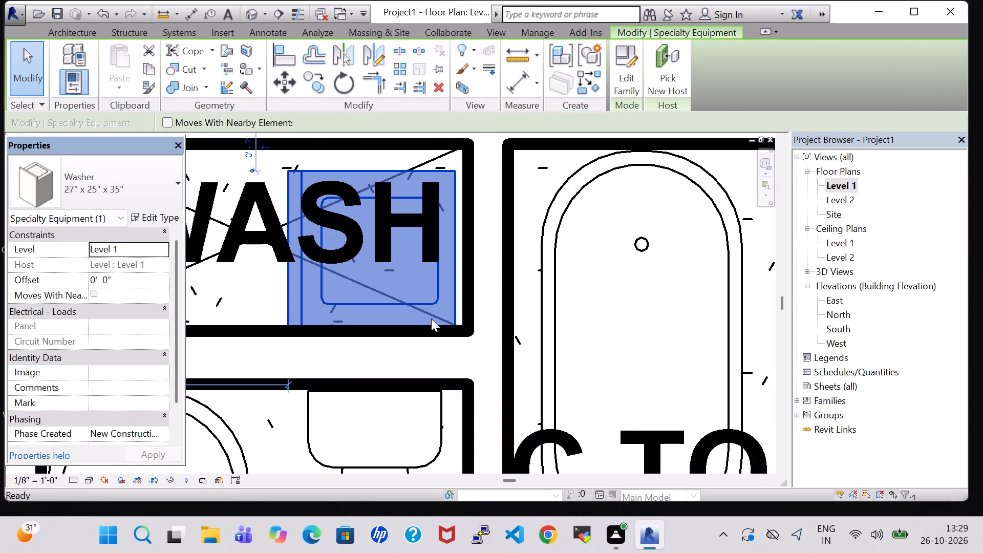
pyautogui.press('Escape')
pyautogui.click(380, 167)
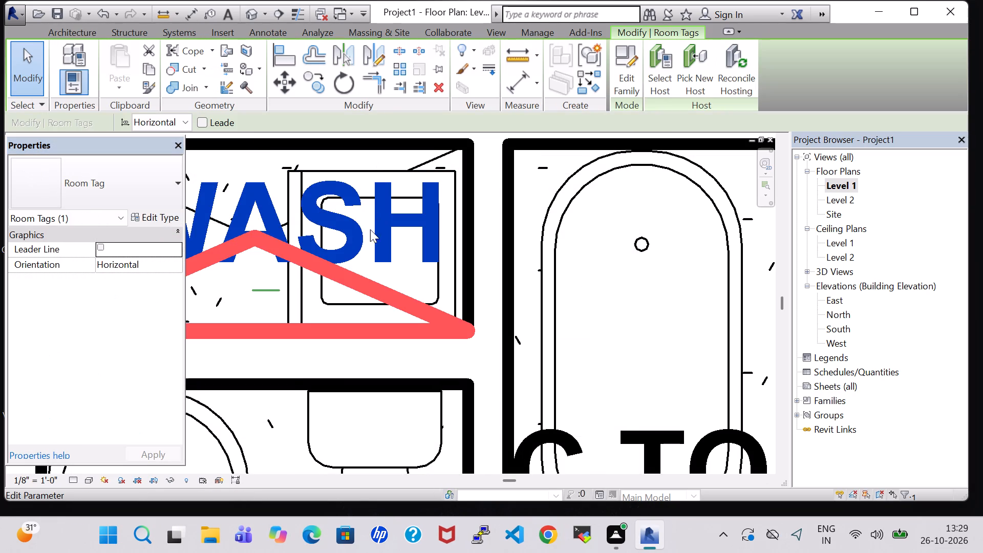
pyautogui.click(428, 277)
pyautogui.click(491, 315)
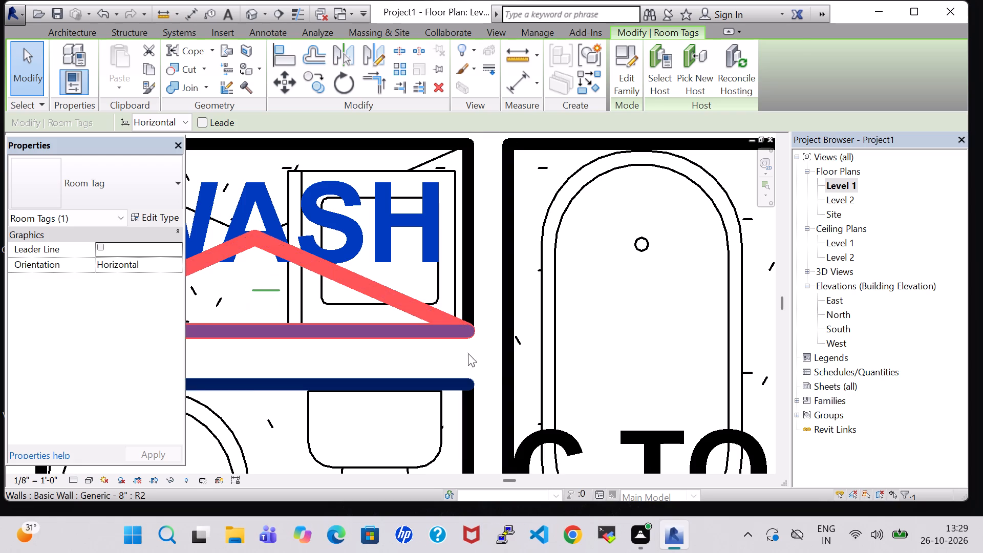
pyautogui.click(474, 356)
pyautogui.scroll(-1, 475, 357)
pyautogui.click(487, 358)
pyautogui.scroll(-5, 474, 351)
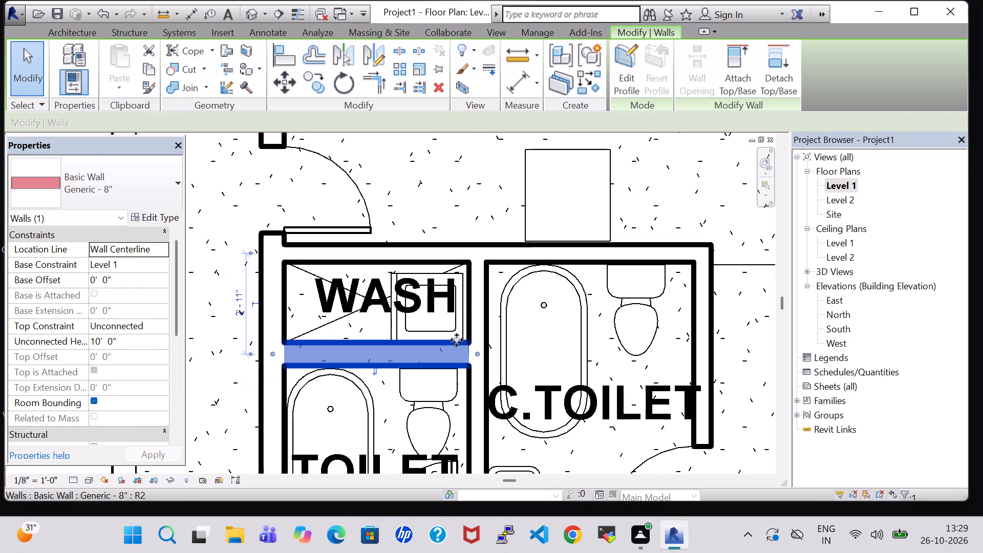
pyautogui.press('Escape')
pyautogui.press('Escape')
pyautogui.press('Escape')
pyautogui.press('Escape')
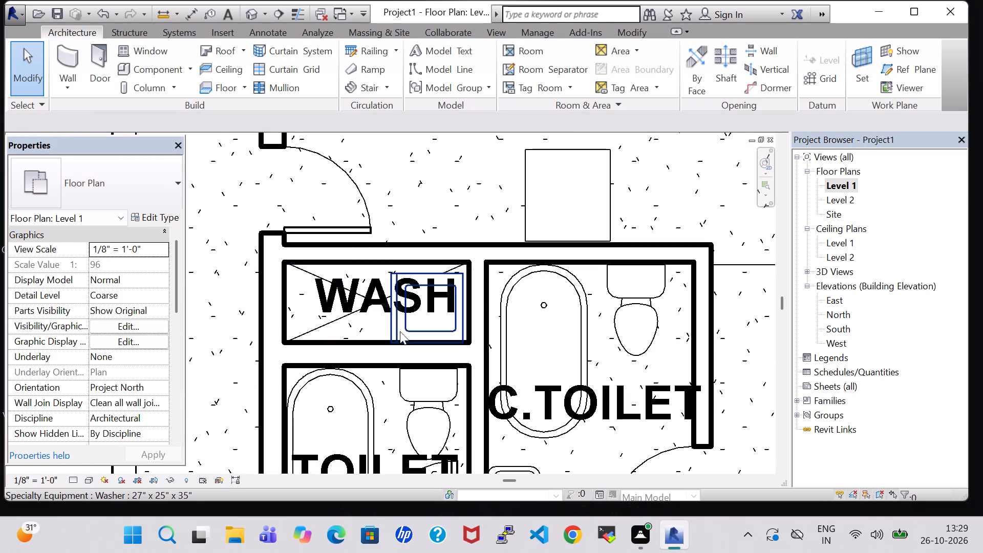
# Nudge the washer in the WASH room two increments toward the kitchen wall and one toward the C.TOILET wall.
pyautogui.click(395, 331)
pyautogui.press('Up')
pyautogui.press('Up')
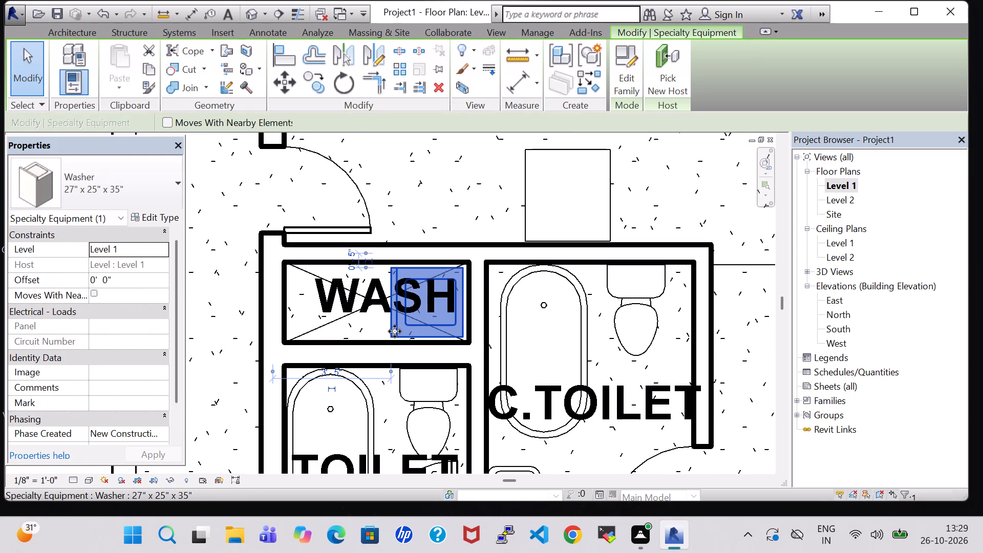
pyautogui.press('Right')
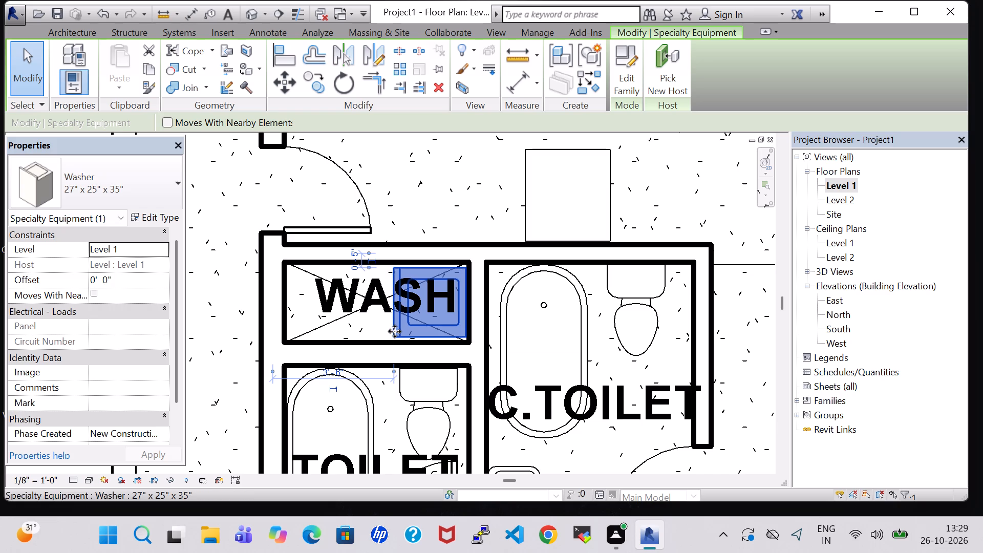
pyautogui.click(203, 253)
# Load the Dishwasher family from the Domestic folder of the Specialty Equipment library.
pyautogui.scroll(-2, 203, 253)
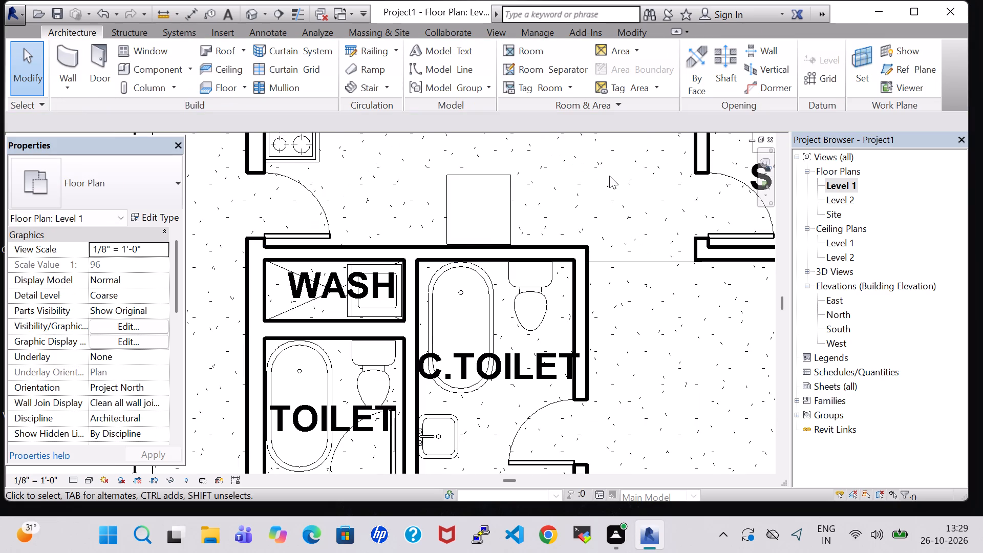
pyautogui.moveTo(623, 189); pyautogui.dragTo(600, 220, button='middle')
pyautogui.scroll(-4, 600, 220)
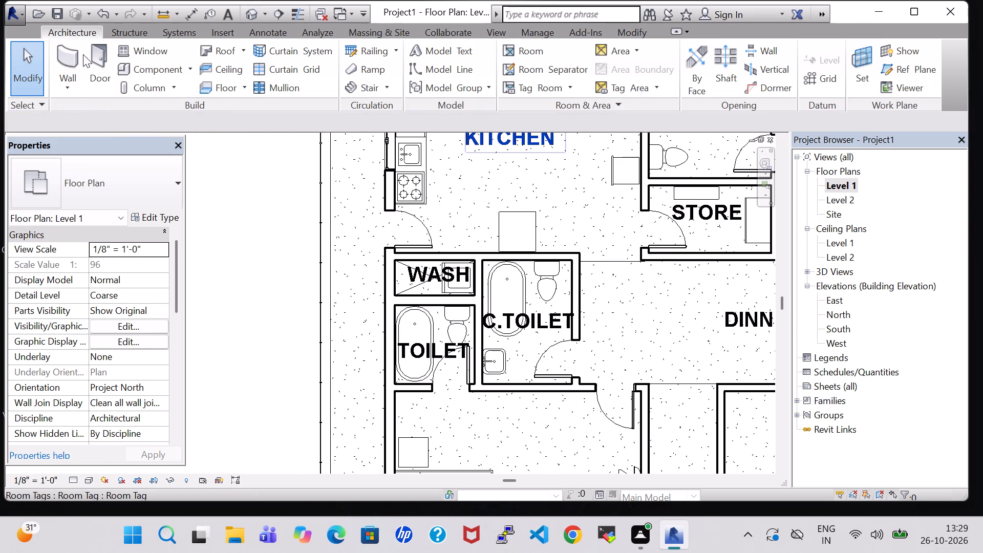
pyautogui.click(157, 73)
pyautogui.click(617, 62)
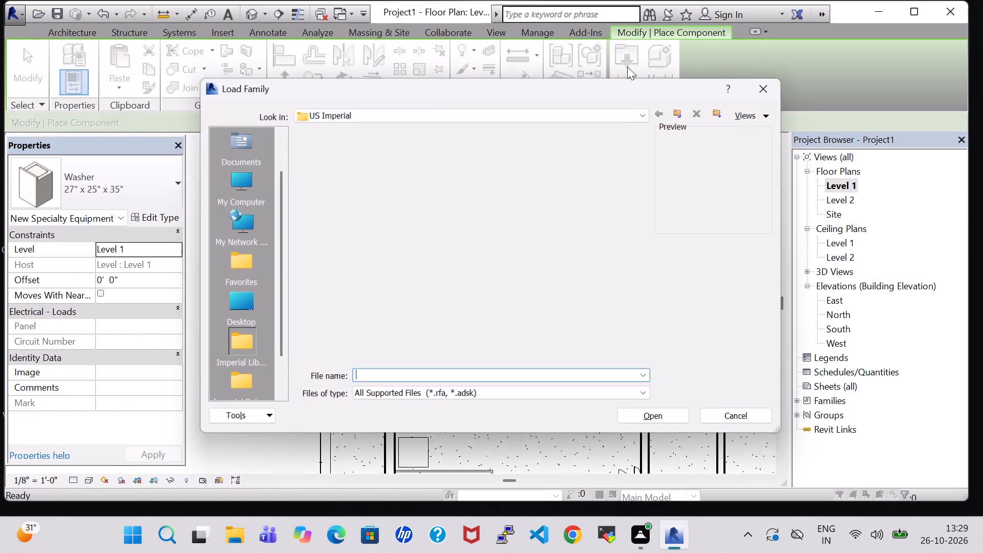
pyautogui.scroll(-6, 547, 227)
pyautogui.scroll(1, 424, 214)
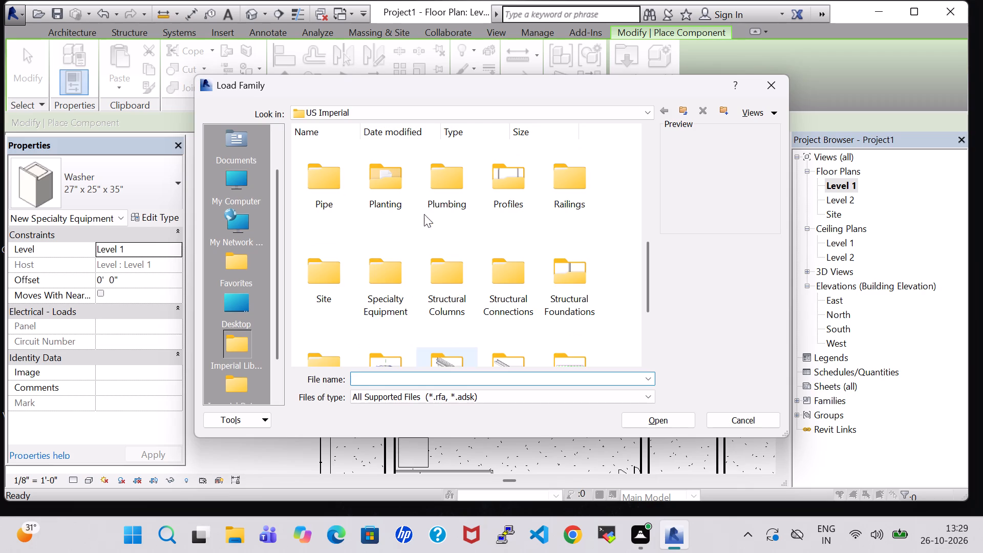
pyautogui.doubleClick(385, 281)
pyautogui.doubleClick(394, 178)
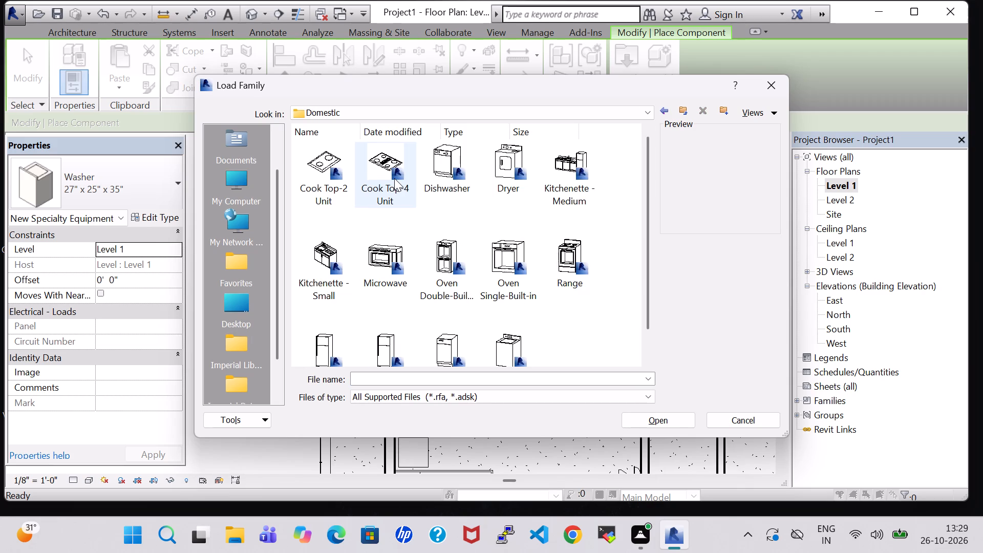
pyautogui.click(449, 166)
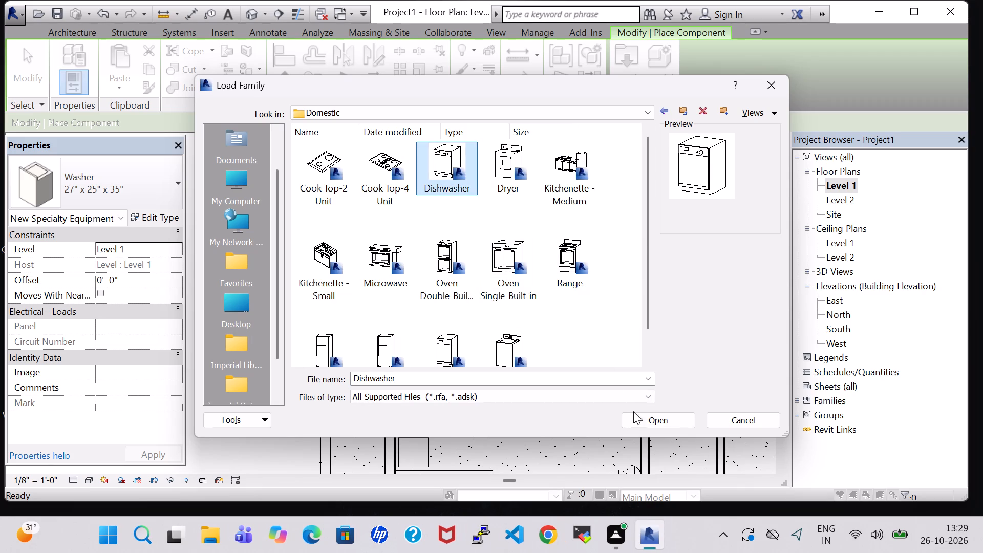
pyautogui.click(653, 426)
pyautogui.click(644, 134)
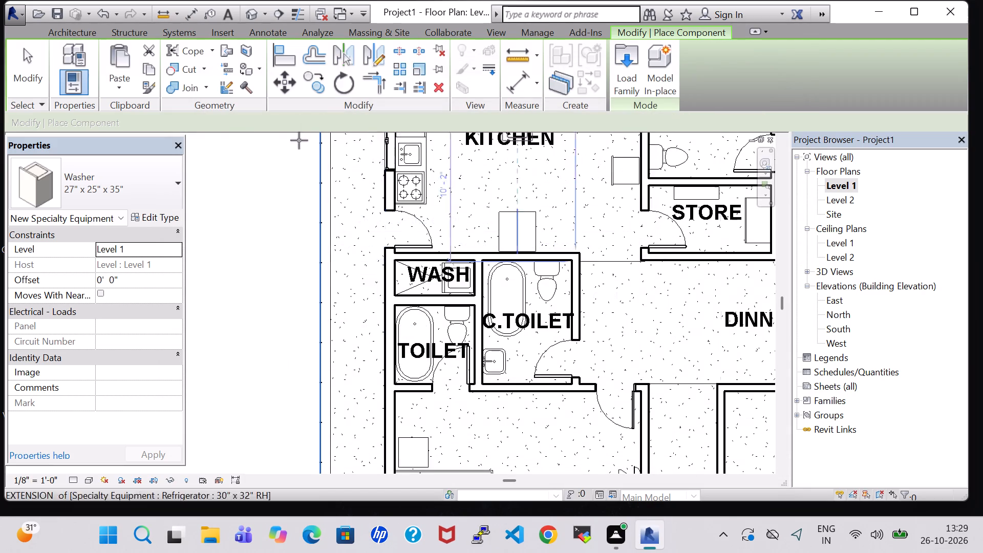
# Choose the Dishwasher type 23" x 23 11/16" x 33 1/2" for component placement.
pyautogui.press('Escape')
pyautogui.press('Escape')
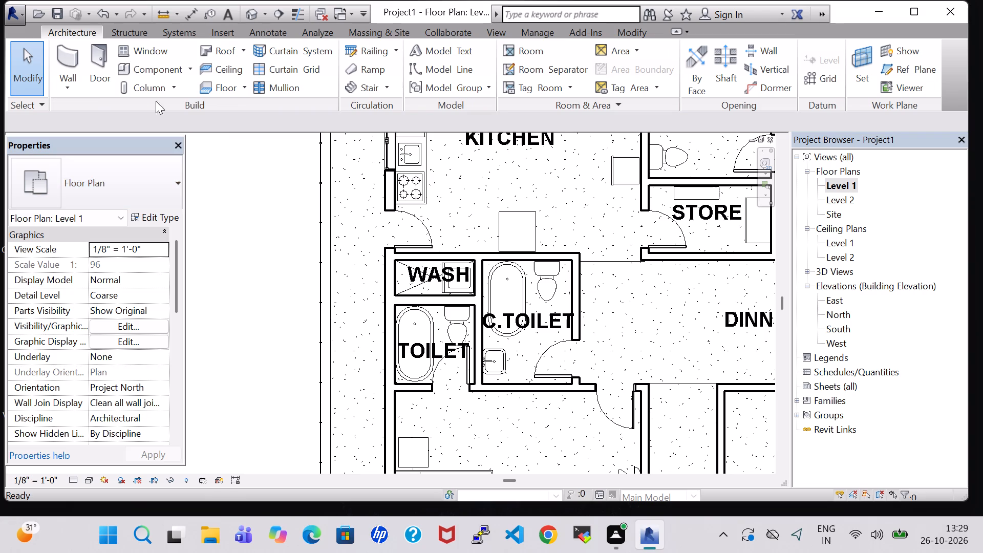
pyautogui.click(161, 63)
pyautogui.click(128, 172)
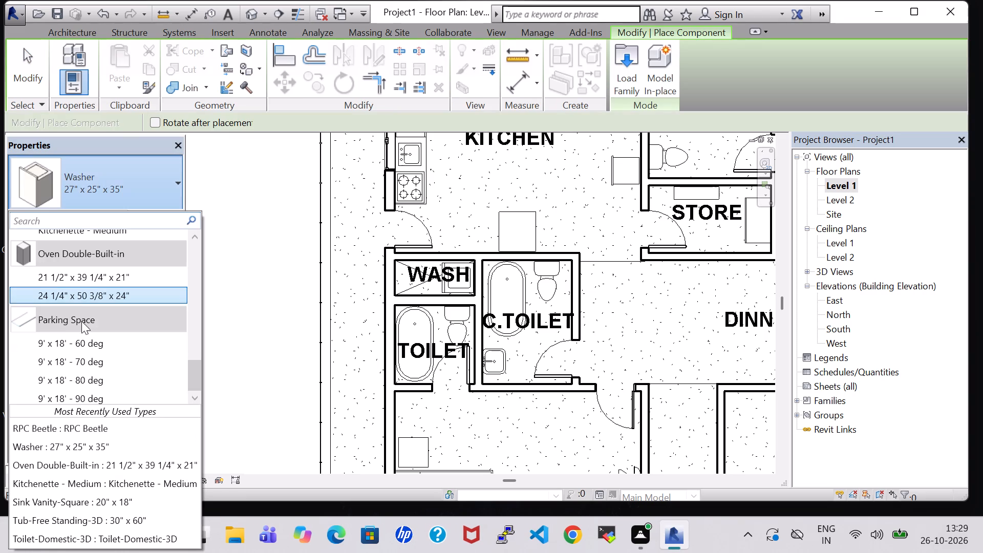
pyautogui.scroll(8, 74, 294)
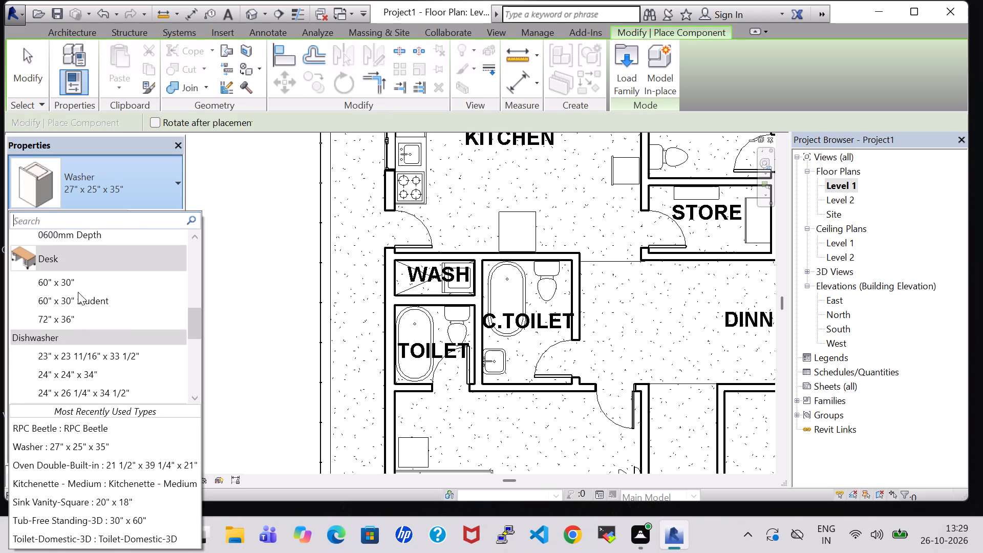
pyautogui.scroll(-1, 97, 378)
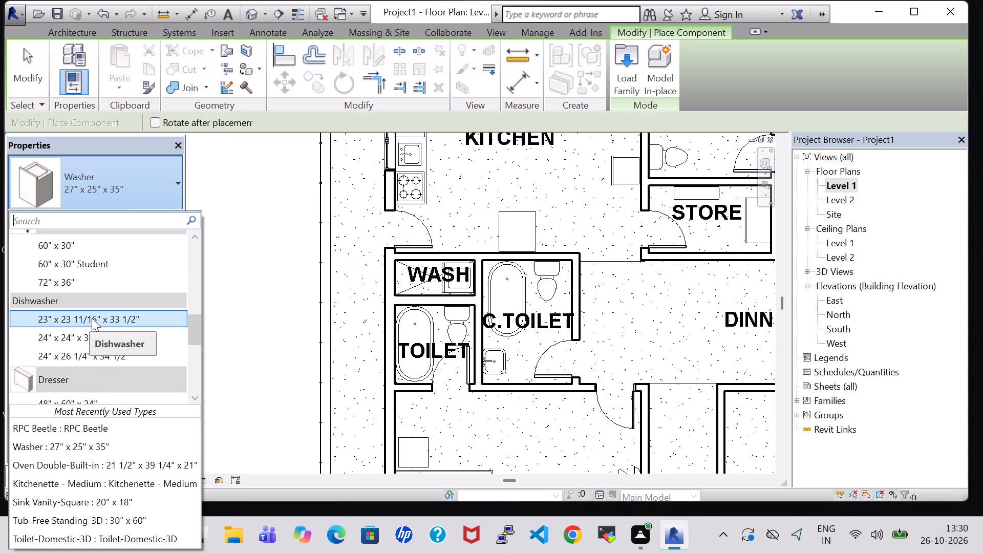
pyautogui.click(92, 318)
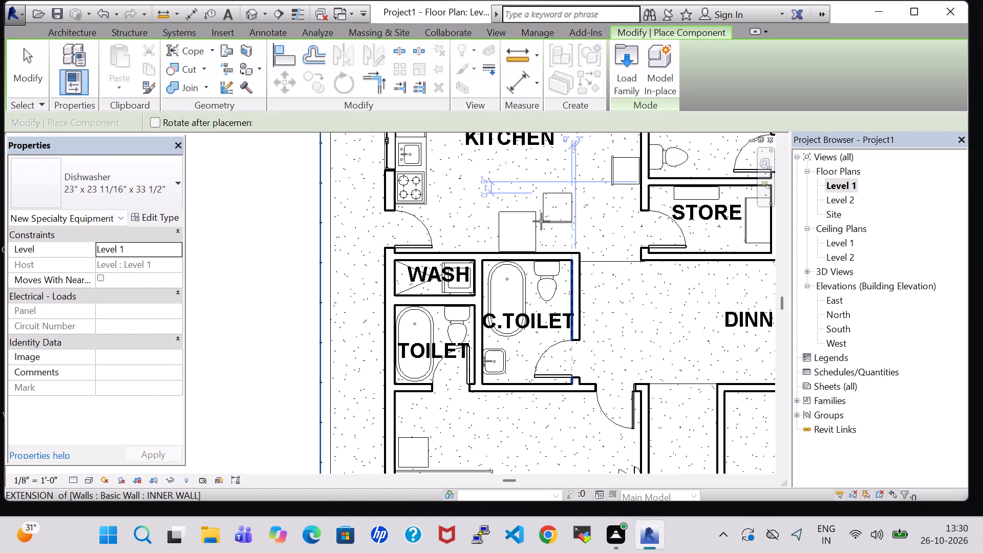
pyautogui.scroll(2, 558, 198)
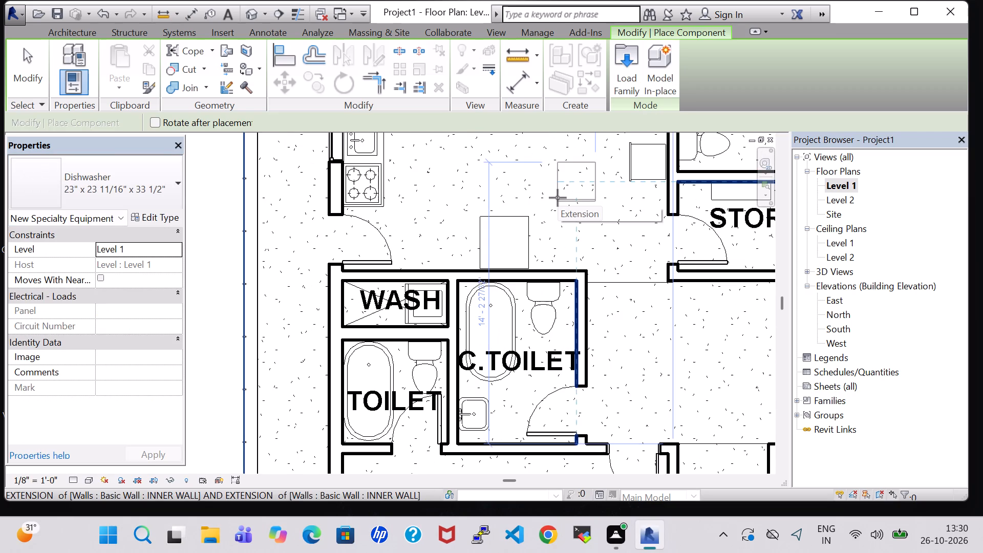
pyautogui.press('Escape')
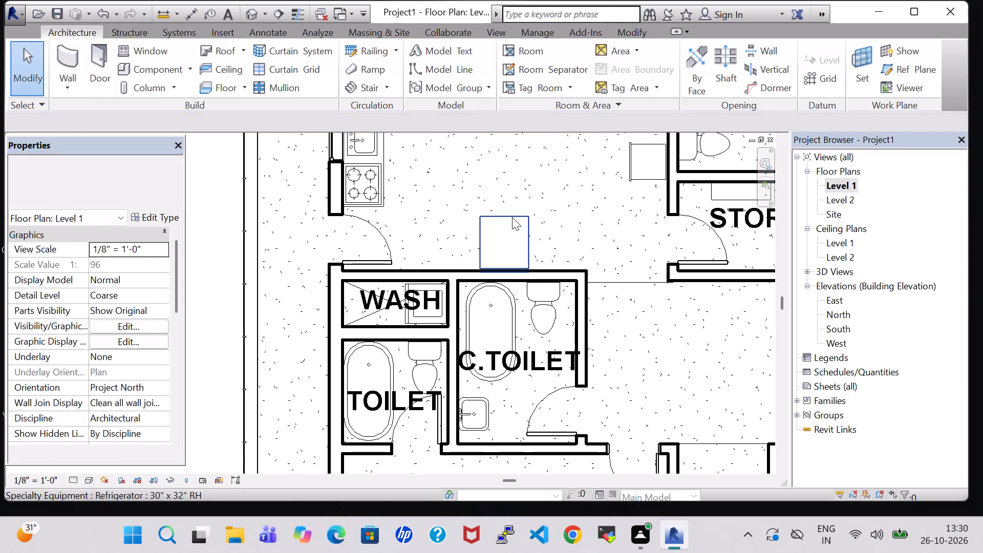
# Place the 23" x 23 11/16" x 33 1/2" Dishwasher, rotated three quarter turns, against the kitchen wall shared with TOILET, beside the double oven.
pyautogui.click(512, 217)
pyautogui.click(627, 165)
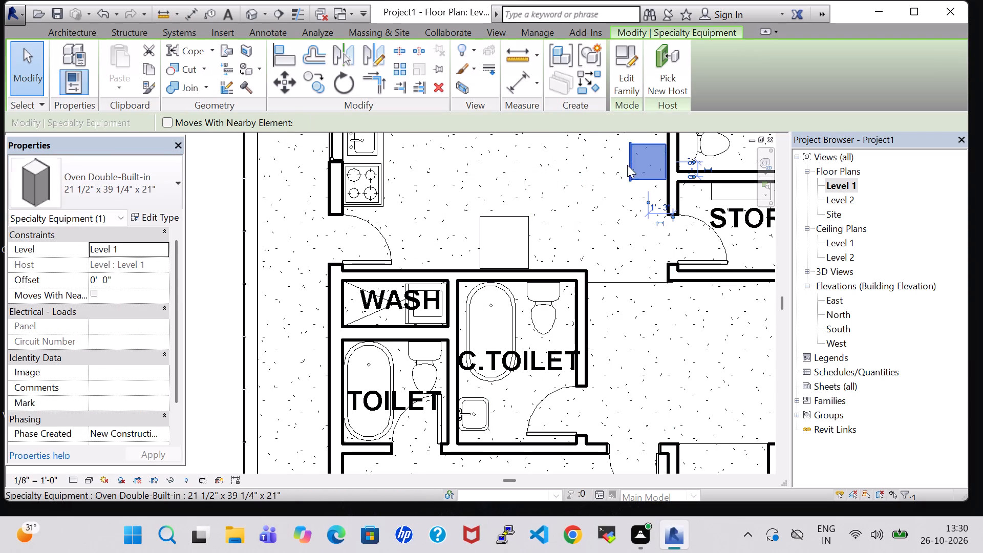
pyautogui.click(83, 31)
pyautogui.click(133, 65)
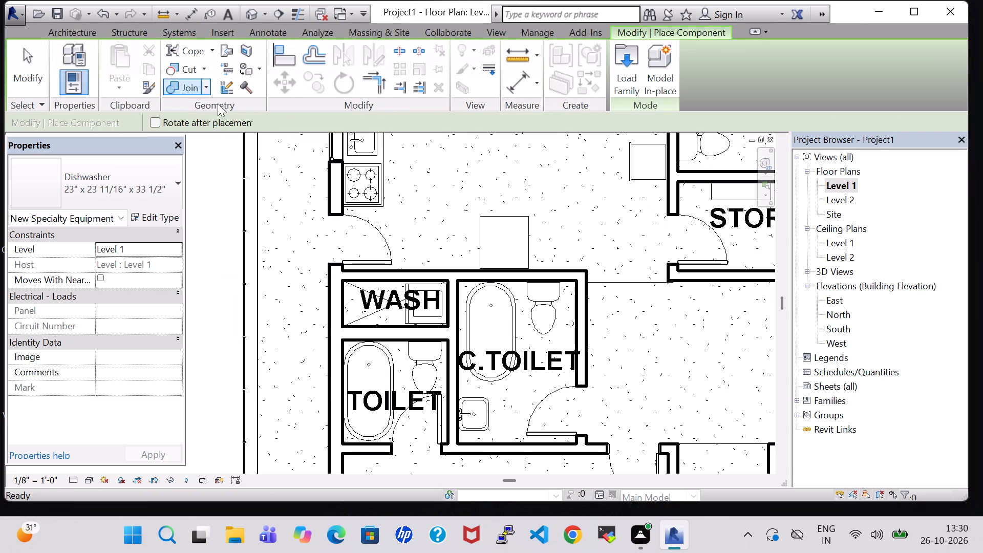
pyautogui.scroll(2, 583, 254)
pyautogui.moveTo(565, 215); pyautogui.dragTo(519, 352, button='middle')
pyautogui.scroll(-2, 519, 352)
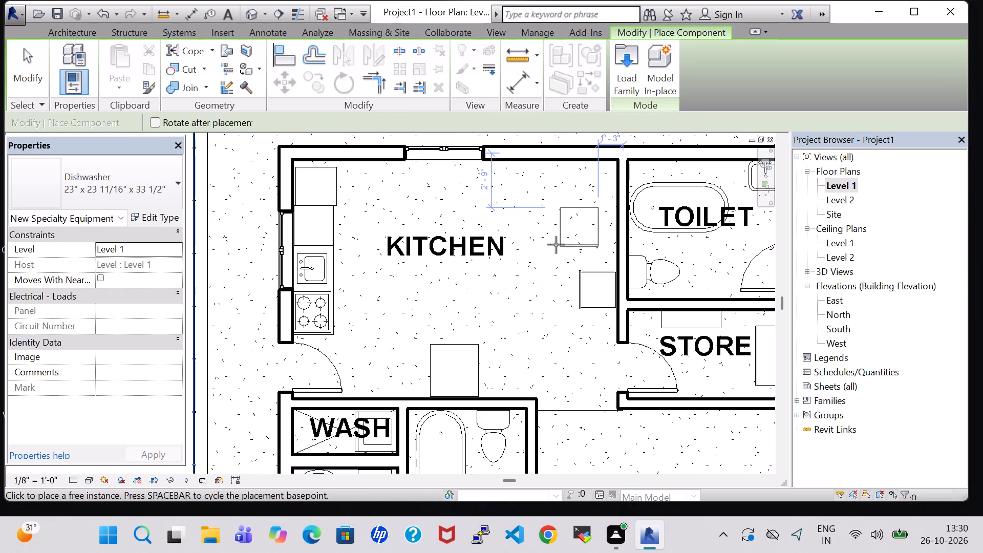
pyautogui.press('space')
pyautogui.press('space')
pyautogui.press('space')
pyautogui.scroll(4, 561, 244)
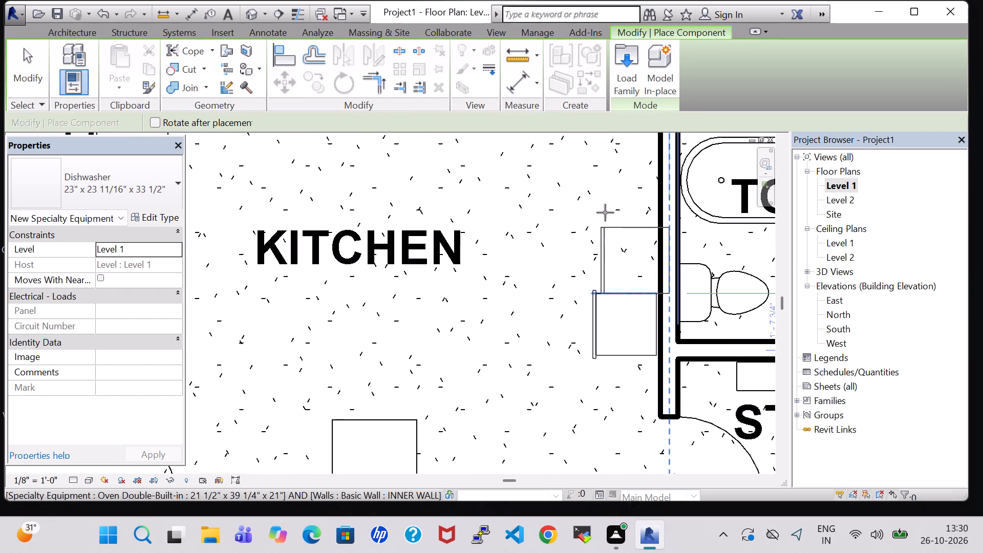
pyautogui.scroll(3, 591, 171)
pyautogui.click(593, 171)
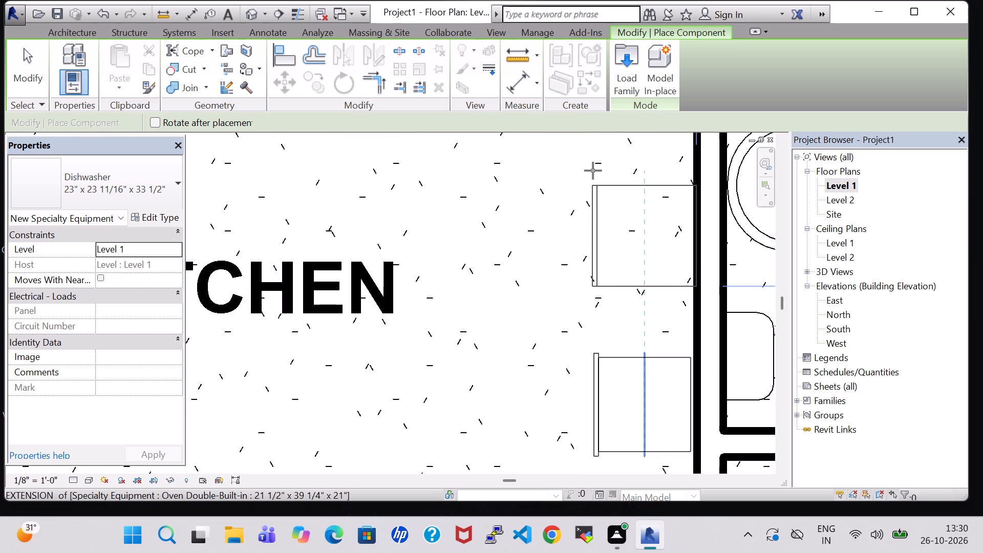
pyautogui.press('Escape')
pyautogui.press('Escape')
# Nudge the placed dishwasher a net one increment away from the TOILET wall into the kitchen.
pyautogui.click(603, 202)
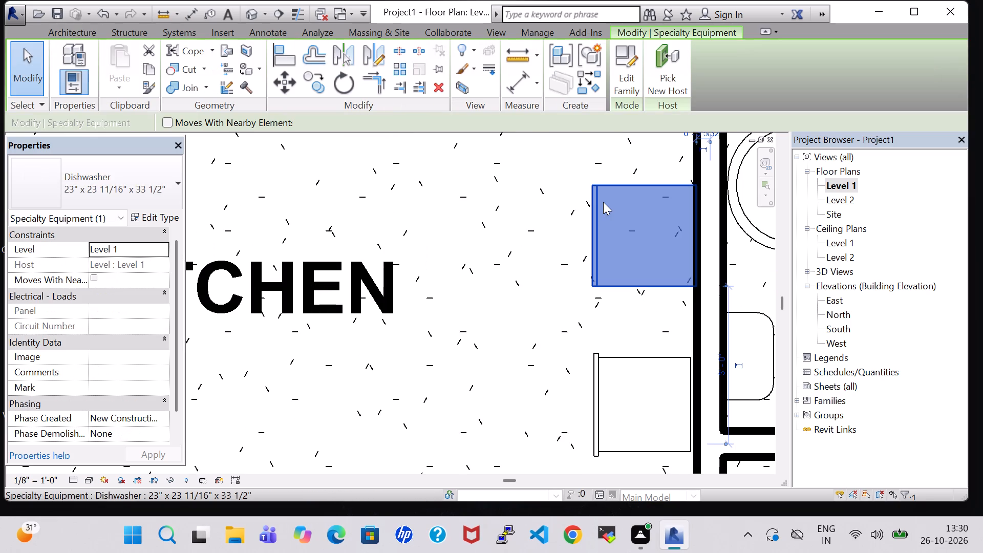
pyautogui.press('Left')
pyautogui.press('Left')
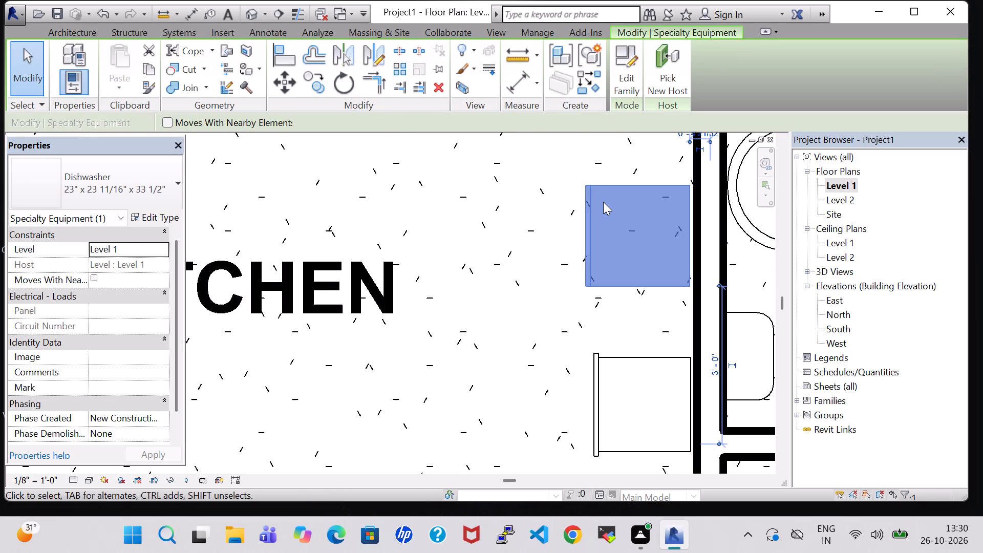
pyautogui.press('Right')
# Browse the alternative specialty equipment types available for the placed dishwasher.
pyautogui.scroll(-6, 575, 208)
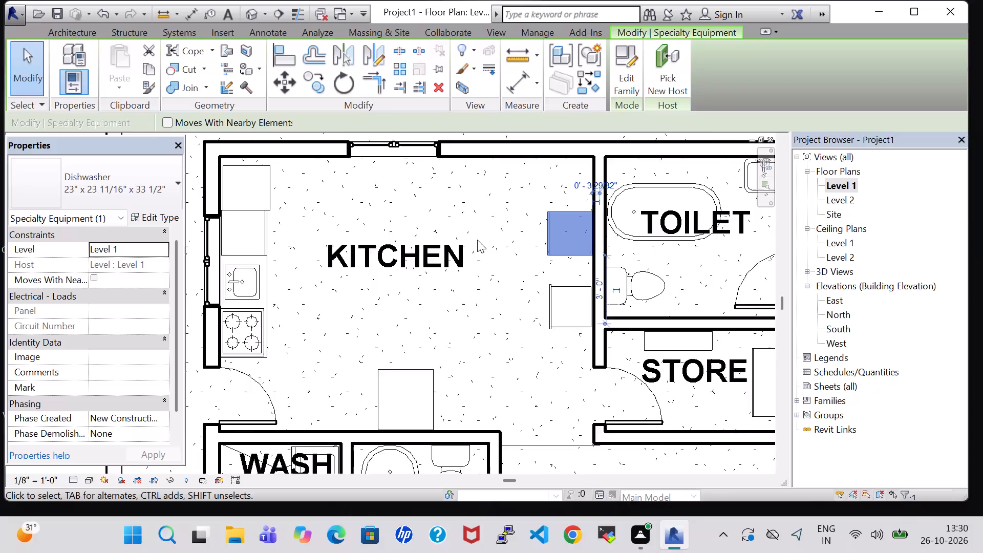
pyautogui.scroll(-2, 477, 240)
pyautogui.click(88, 28)
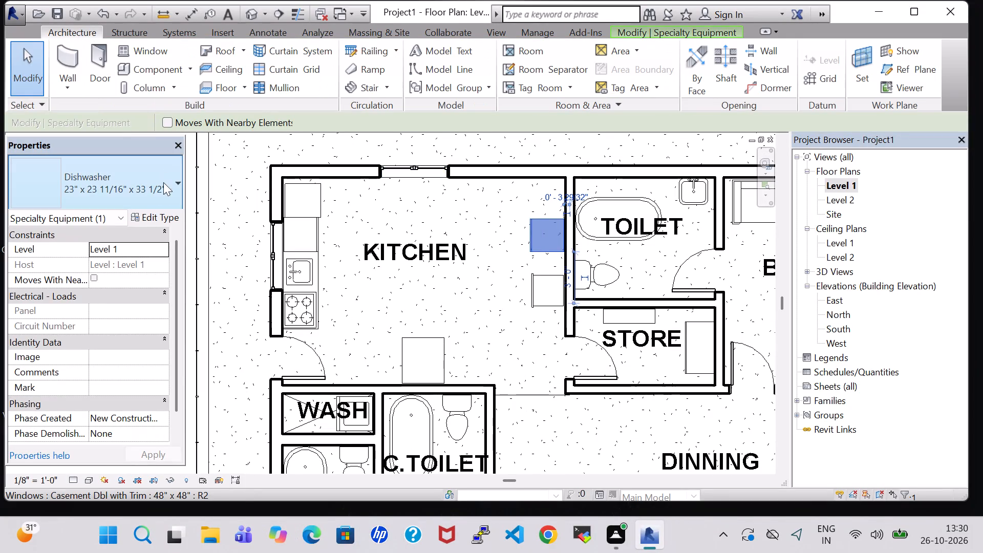
pyautogui.click(159, 189)
pyautogui.scroll(5, 94, 330)
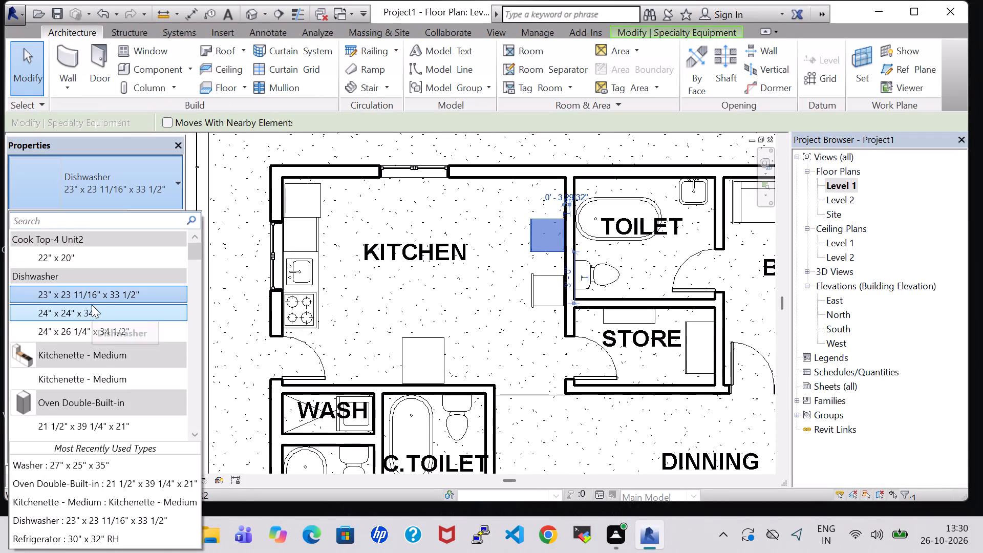
pyautogui.scroll(-11, 89, 285)
pyautogui.scroll(3, 89, 285)
pyautogui.press('Escape')
pyautogui.press('Escape')
# Browse the alternative specialty equipment types available for the kitchenette unit in the KITCHEN.
pyautogui.click(303, 260)
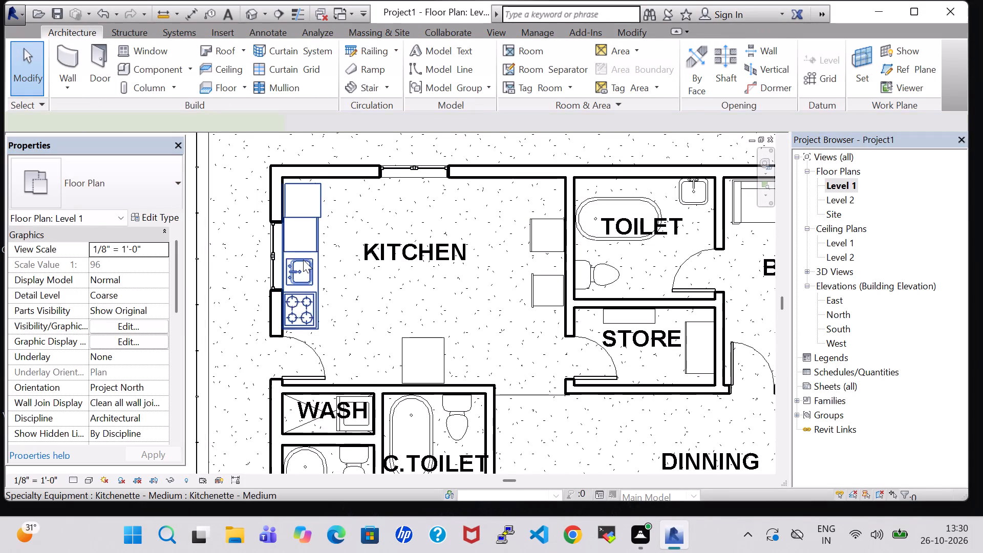
pyautogui.click(153, 180)
pyautogui.scroll(4, 79, 367)
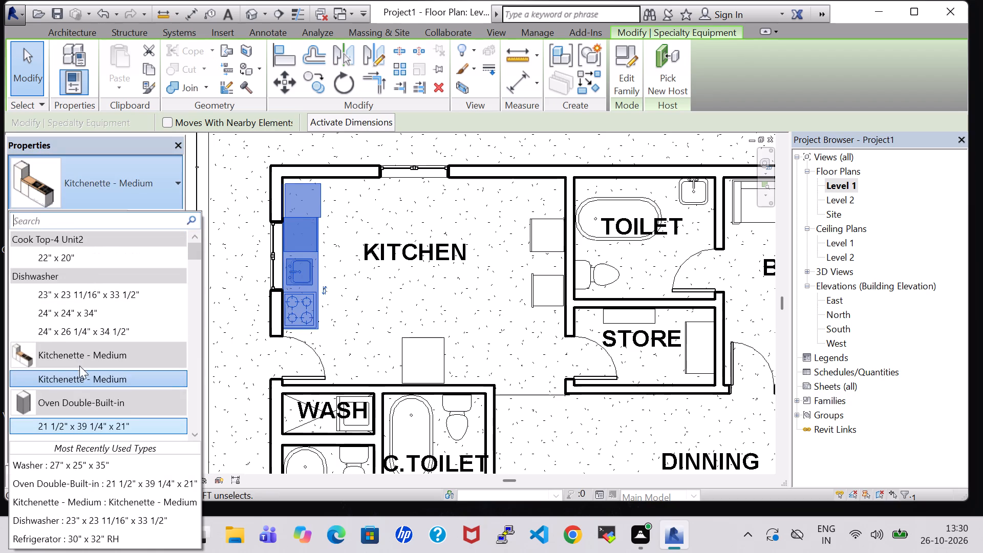
pyautogui.scroll(3, 84, 349)
pyautogui.scroll(-1, 110, 312)
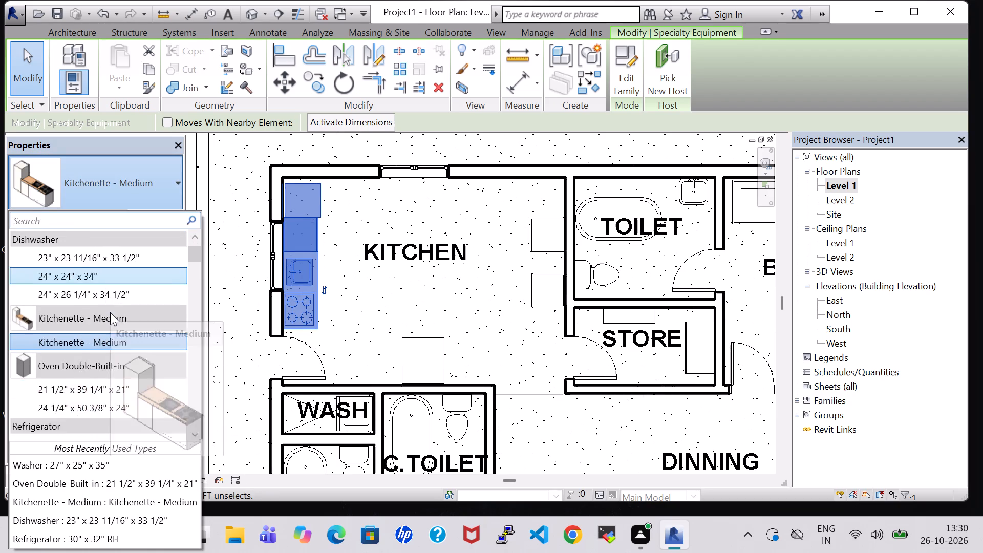
pyautogui.scroll(-12, 110, 312)
pyautogui.press('Escape')
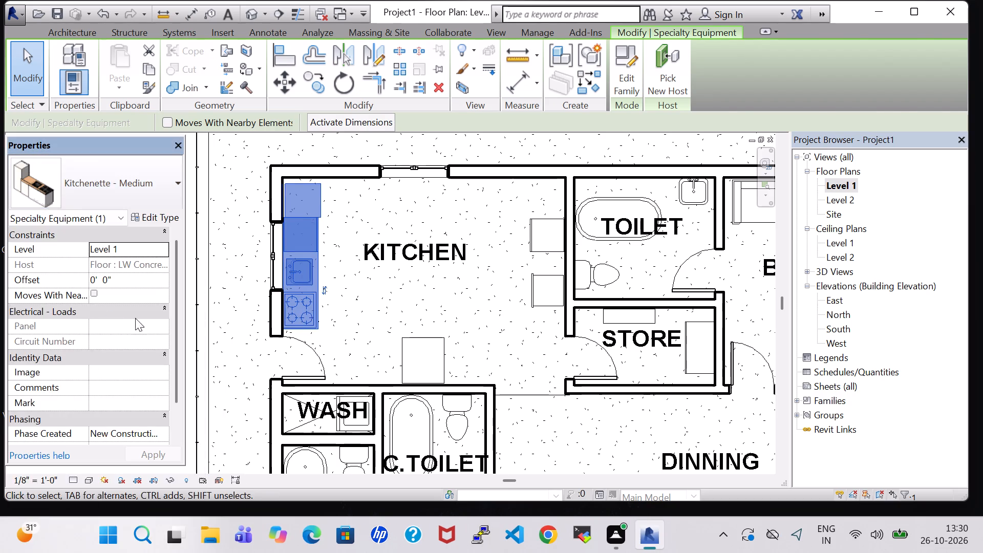
pyautogui.press('Escape')
pyautogui.press('Escape')
pyautogui.press('Escape')
pyautogui.press('Escape')
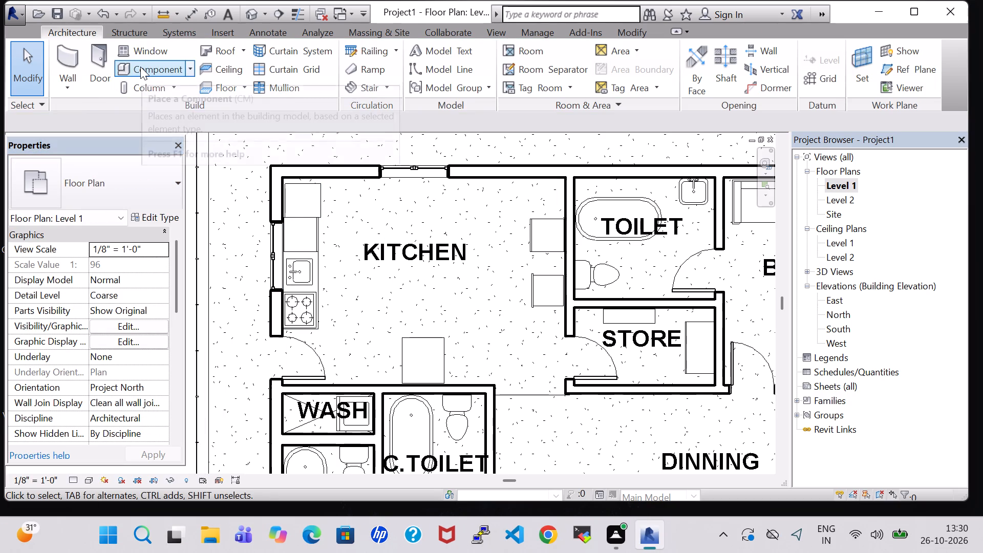
# Examine the appliance families in the Domestic folder of the Specialty Equipment library.
pyautogui.click(140, 67)
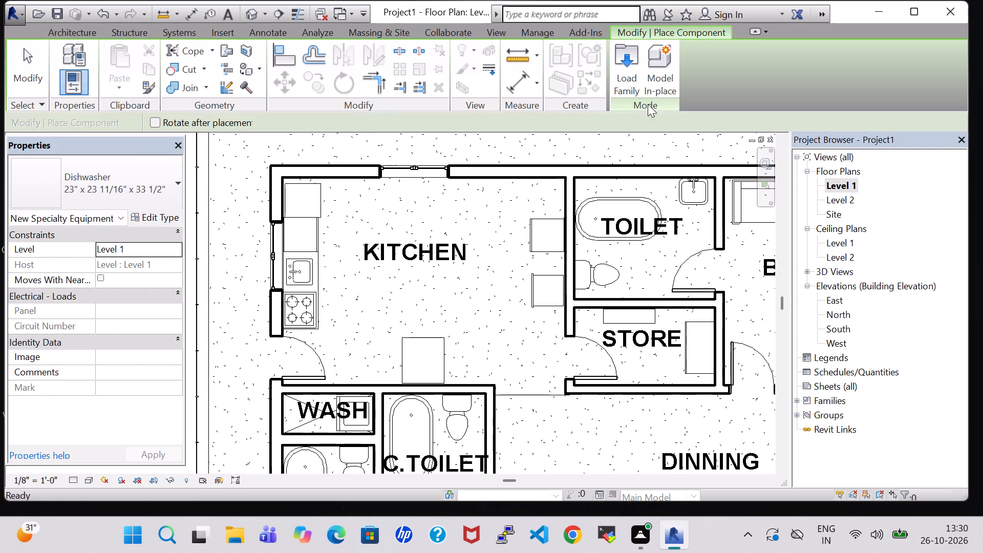
pyautogui.click(630, 84)
pyautogui.scroll(-3, 558, 316)
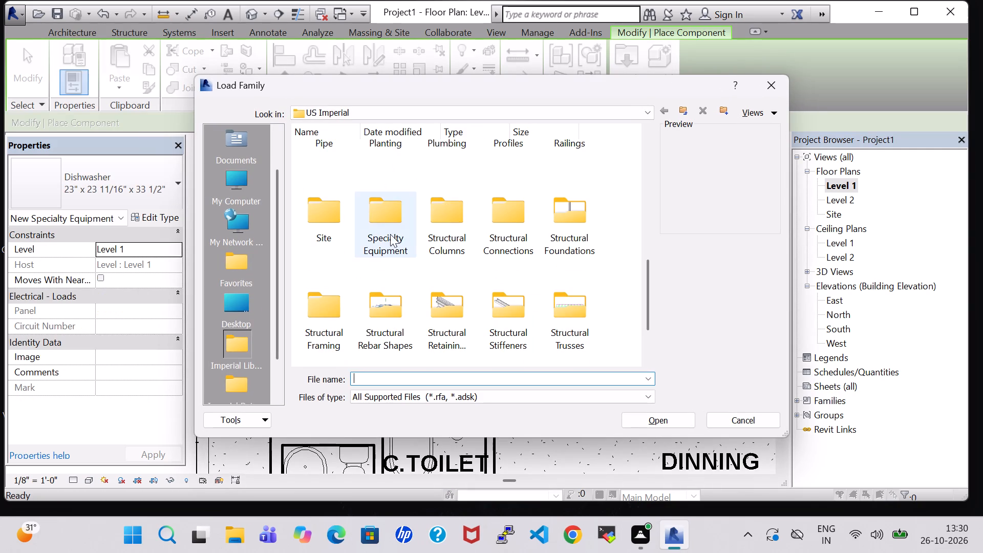
pyautogui.doubleClick(390, 234)
pyautogui.doubleClick(381, 173)
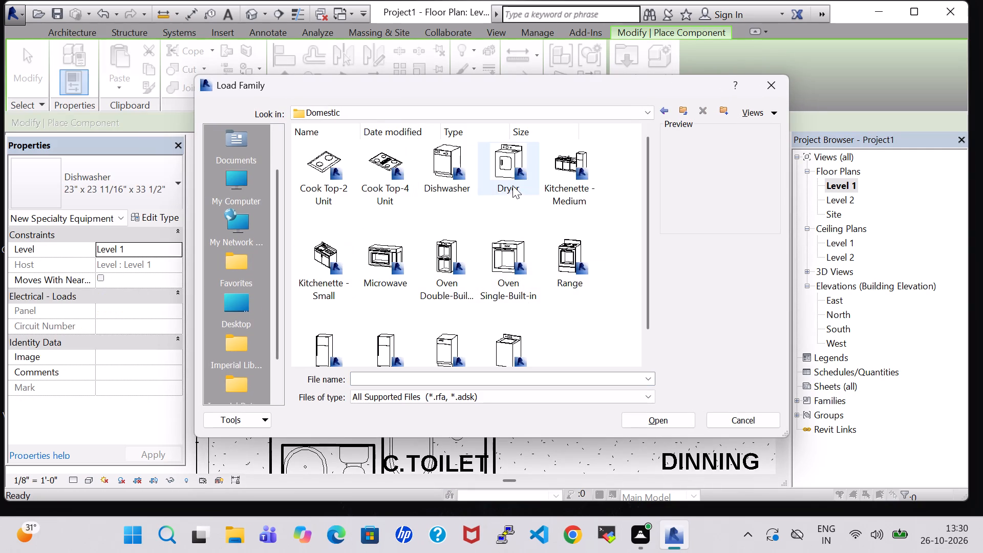
pyautogui.scroll(-1, 530, 235)
pyautogui.scroll(1, 533, 268)
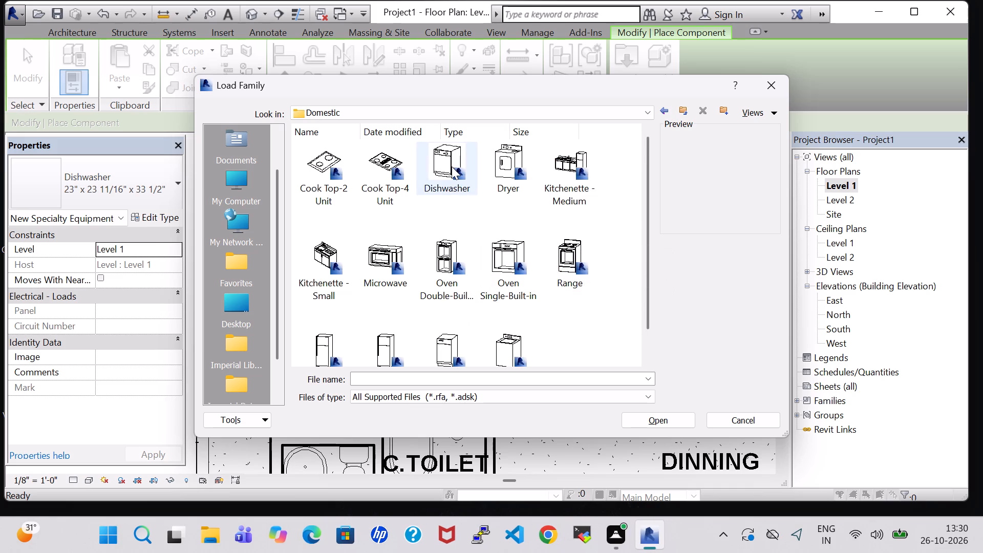
pyautogui.click(779, 81)
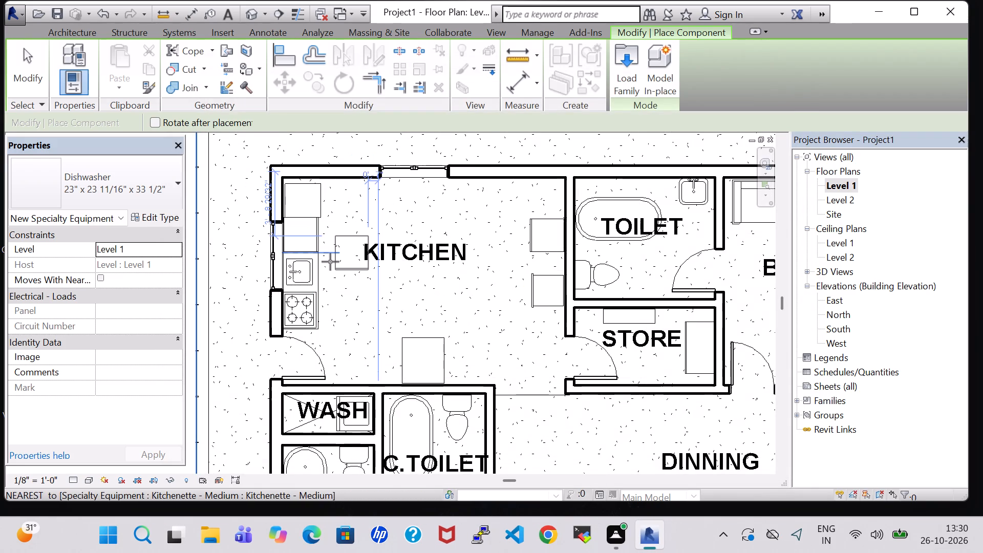
pyautogui.press('Escape')
pyautogui.press('Escape')
pyautogui.press('Escape')
# Examine the component types loaded in the project for further items to place in the KITCHEN.
pyautogui.click(159, 76)
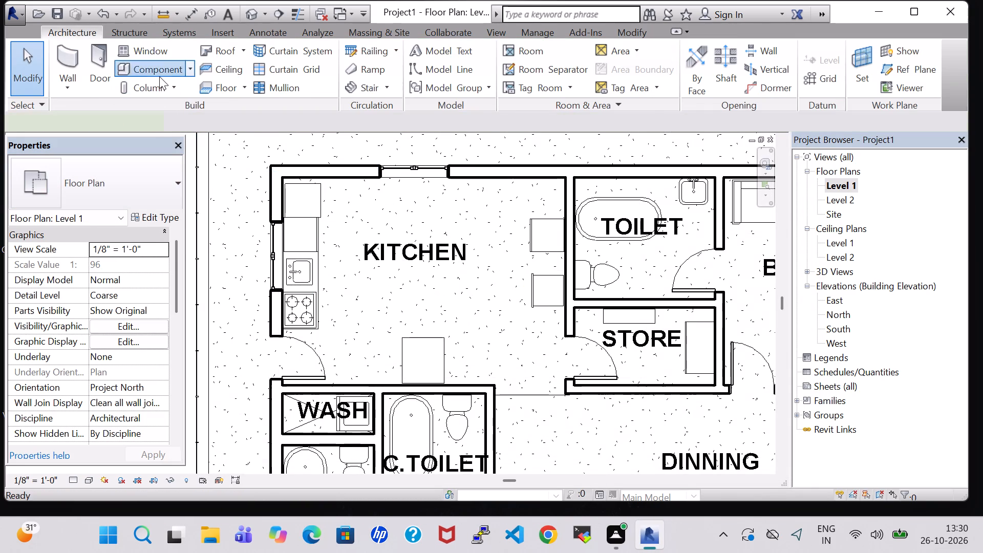
pyautogui.click(144, 182)
pyautogui.scroll(-2, 113, 364)
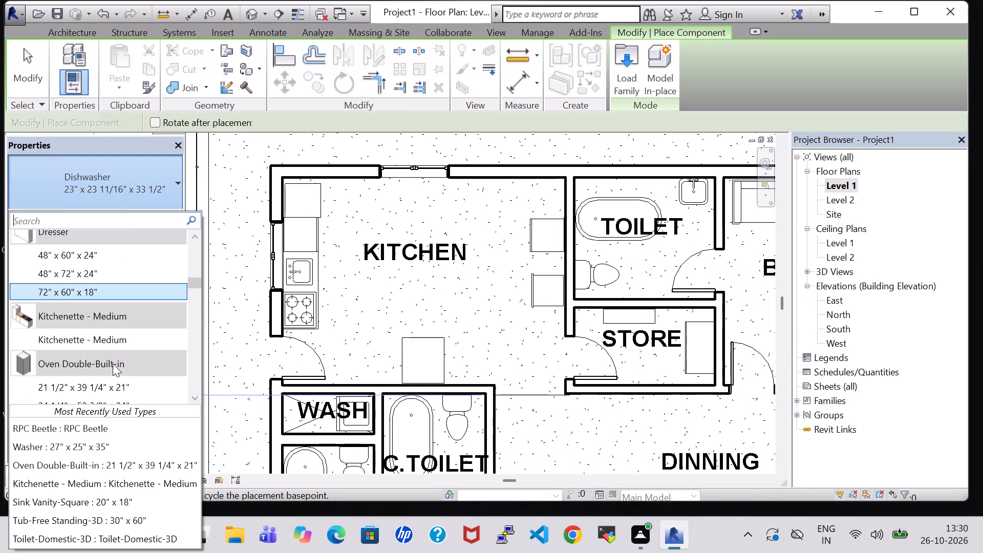
pyautogui.scroll(-7, 113, 364)
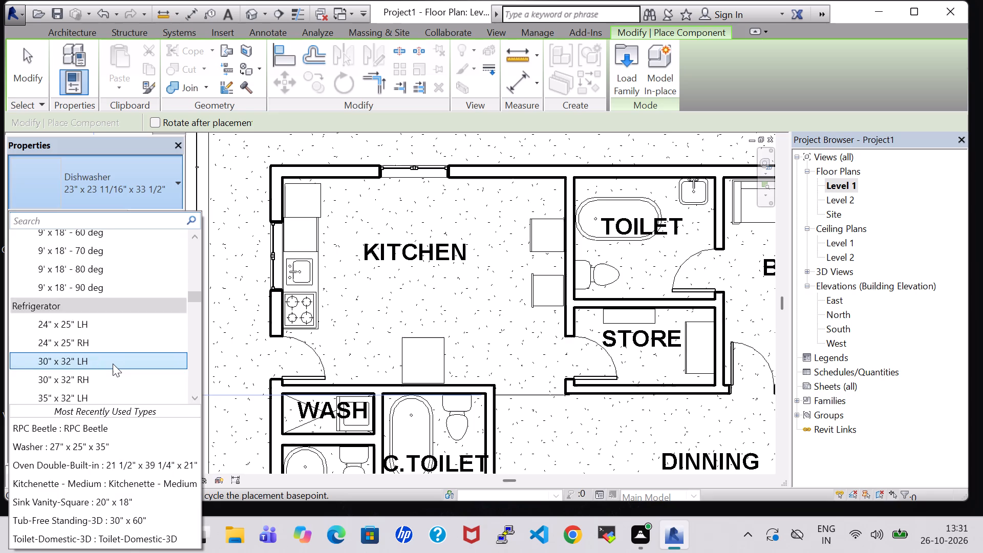
pyautogui.scroll(-2, 113, 364)
pyautogui.scroll(-20, 113, 364)
pyautogui.scroll(-2, 113, 364)
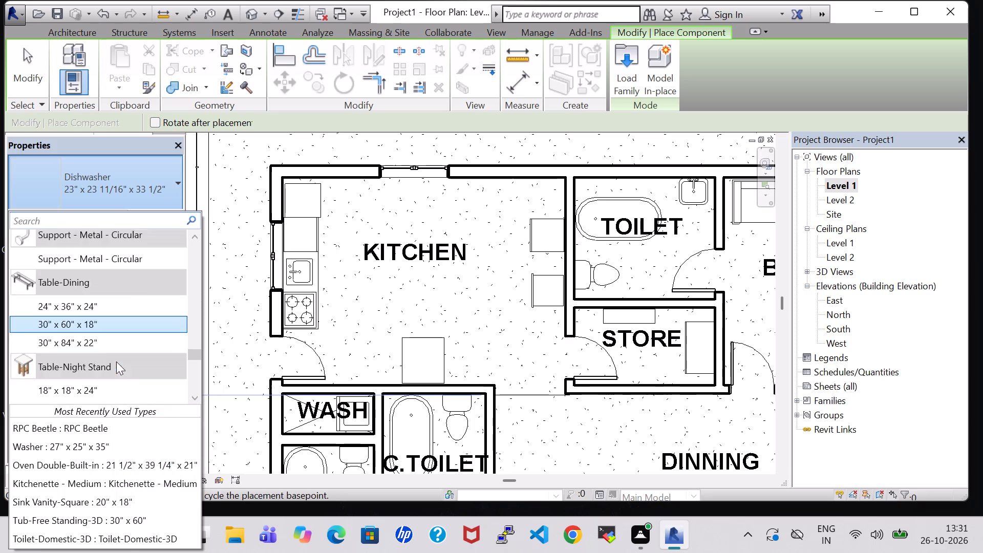
pyautogui.scroll(-20, 116, 361)
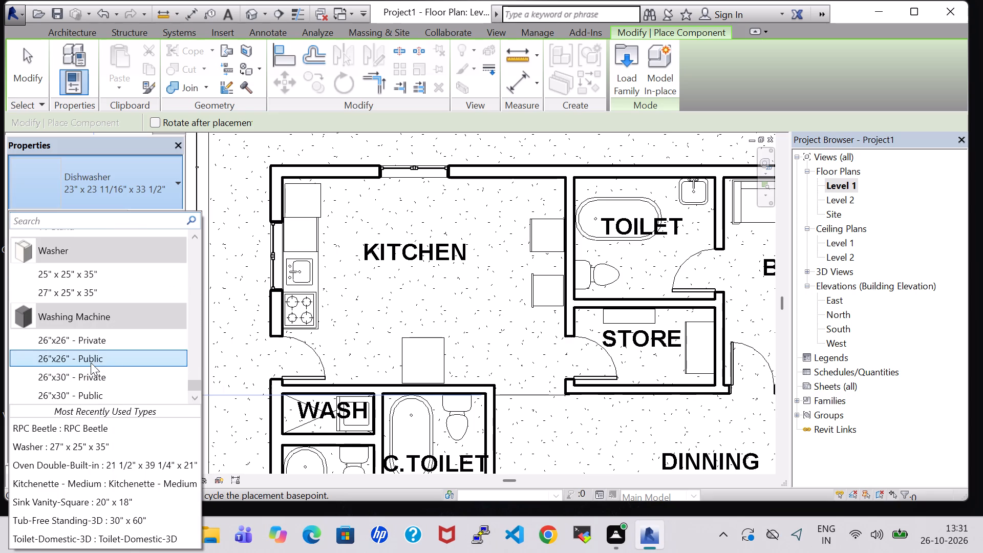
pyautogui.scroll(2, 91, 341)
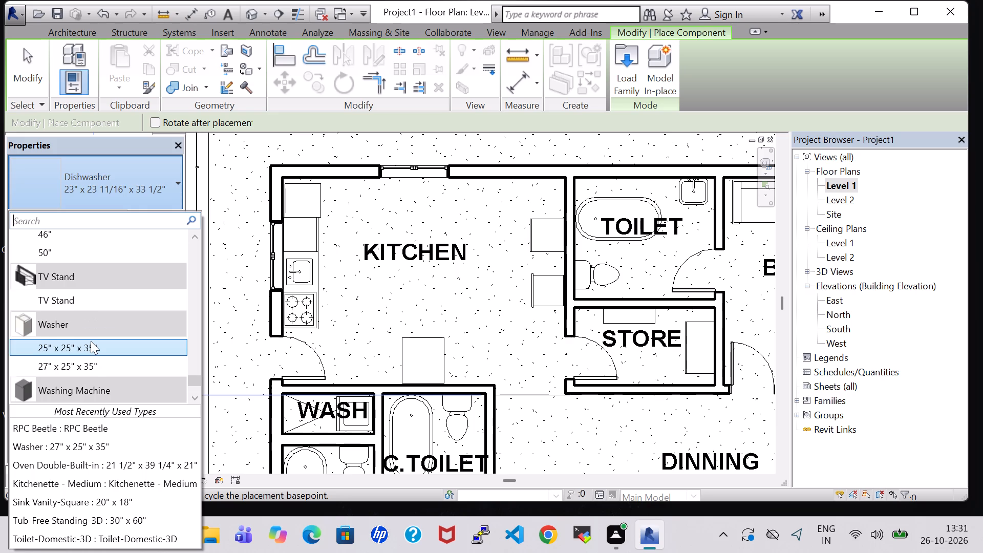
pyautogui.scroll(-2, 91, 341)
pyautogui.scroll(3, 91, 343)
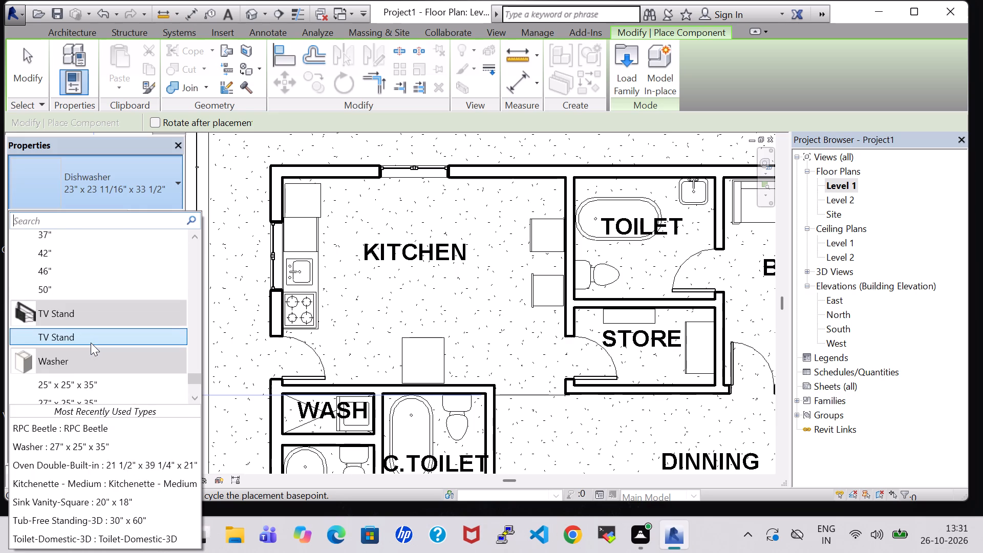
pyautogui.scroll(1, 91, 343)
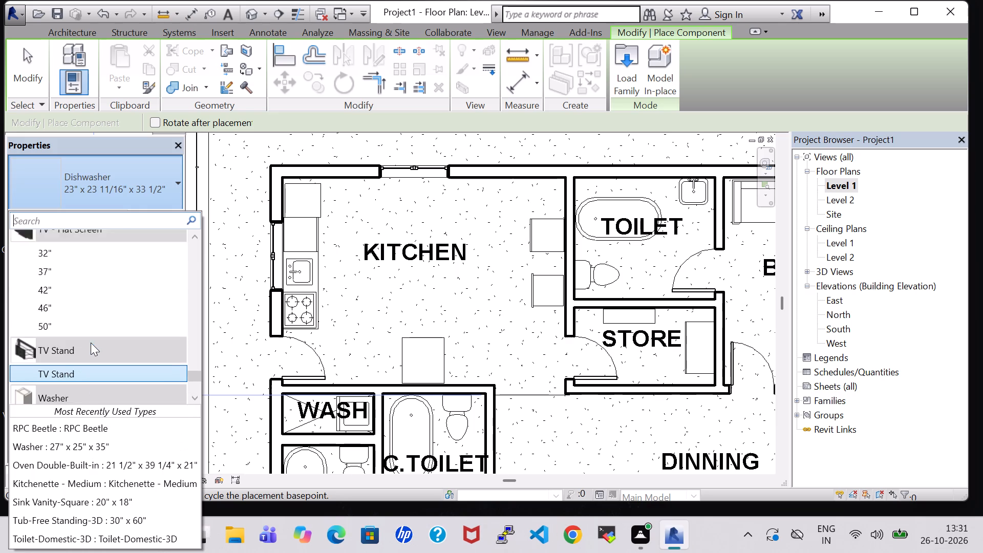
pyautogui.scroll(8, 91, 343)
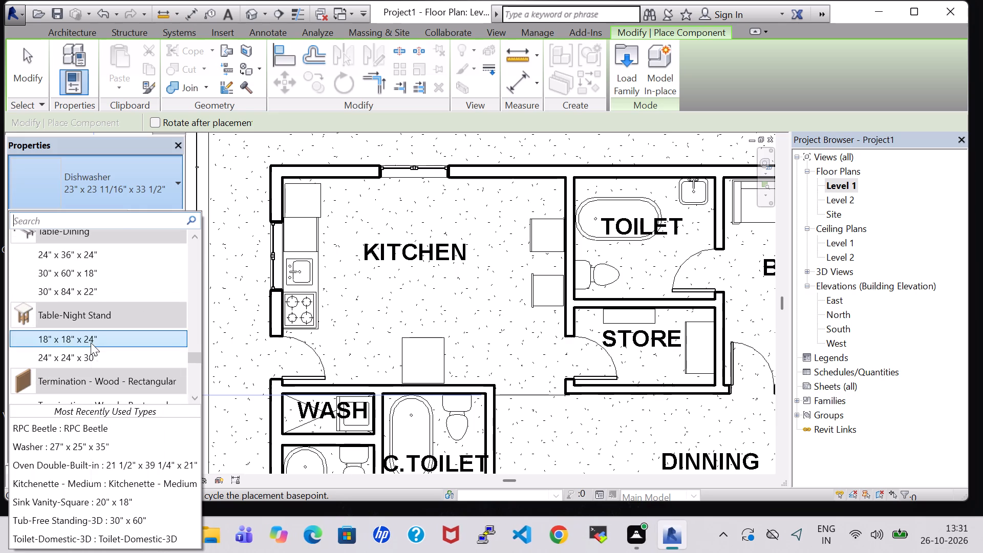
pyautogui.scroll(8, 91, 343)
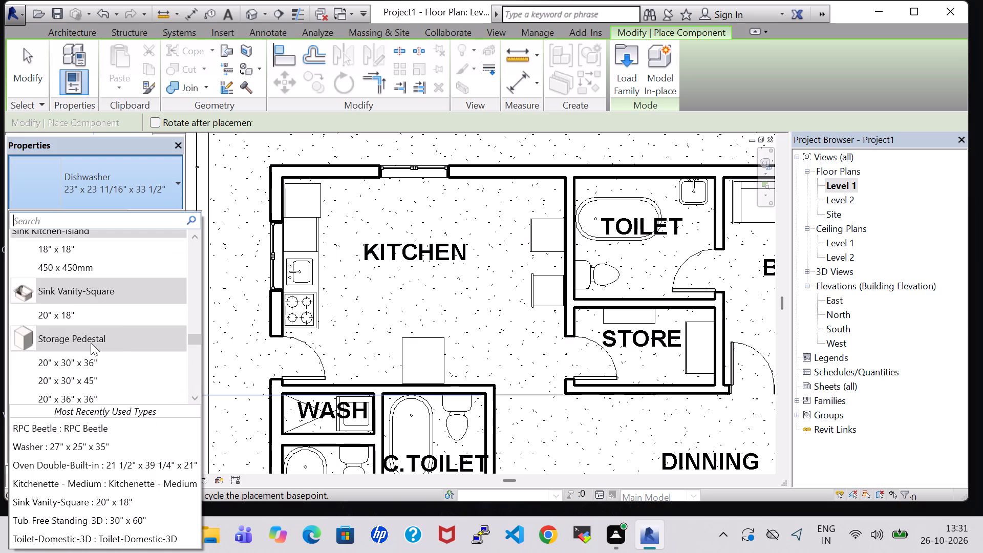
pyautogui.scroll(3, 91, 343)
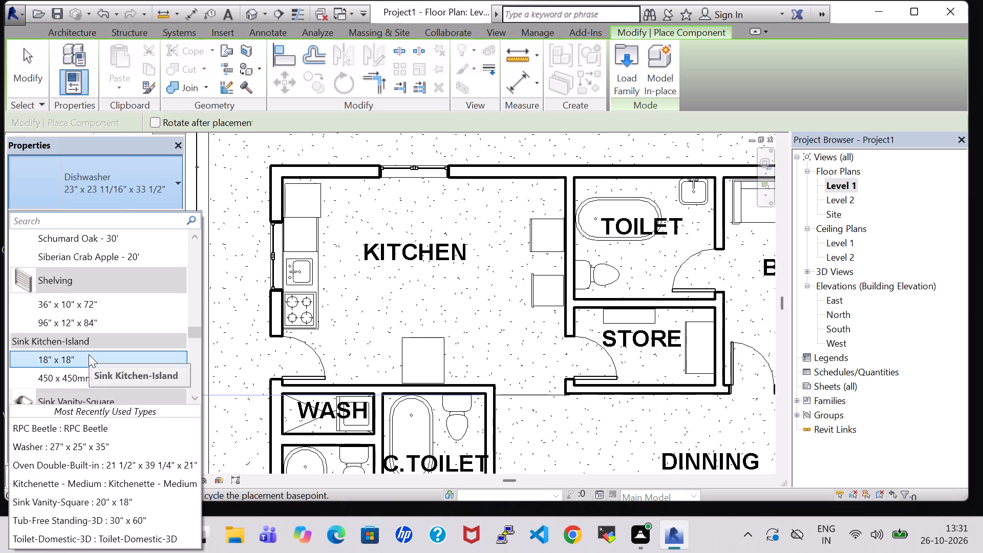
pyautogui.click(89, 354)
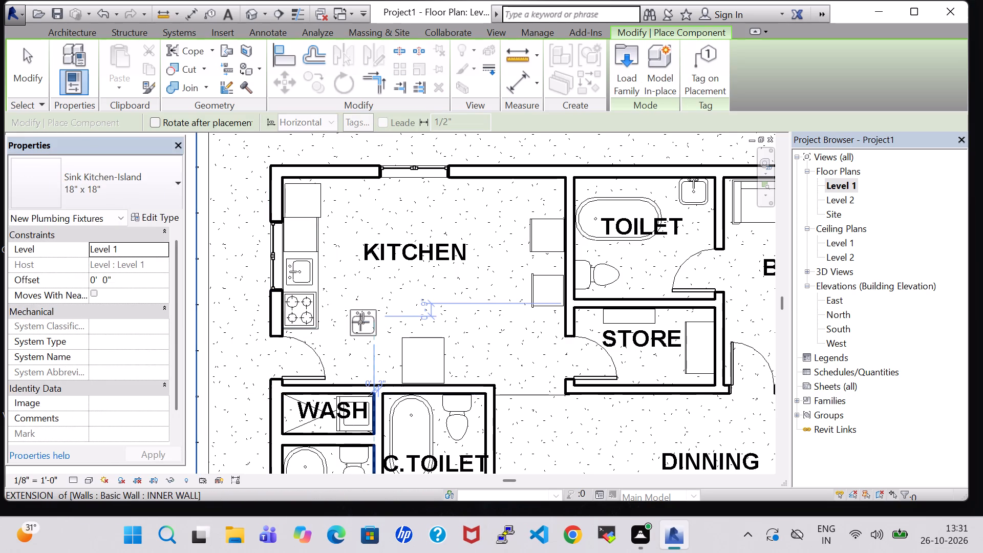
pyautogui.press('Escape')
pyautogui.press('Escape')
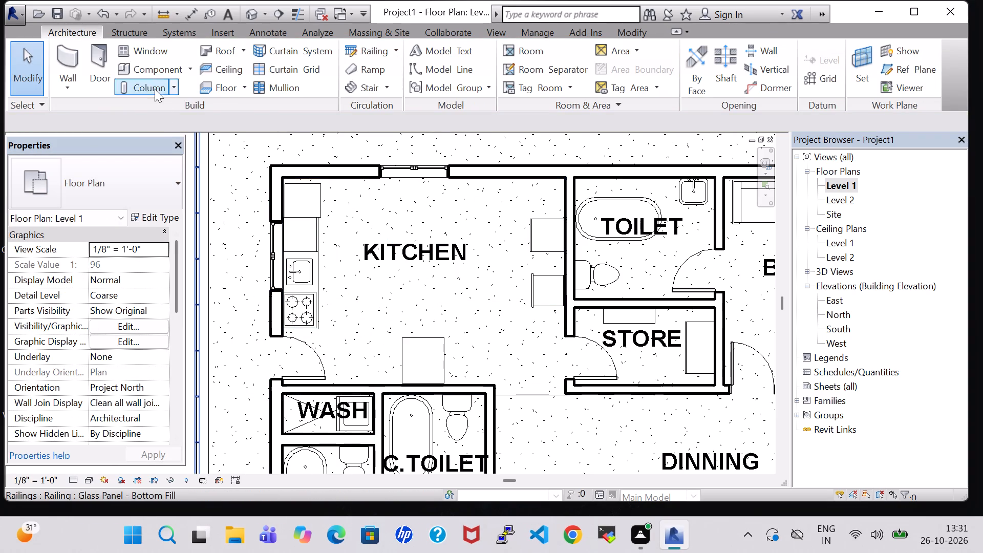
# Place a Counter Top w Sink Hole, 0600mm Depth, against the KITCHEN's exterior wall beneath the window above the room label.
pyautogui.click(151, 61)
pyautogui.click(144, 194)
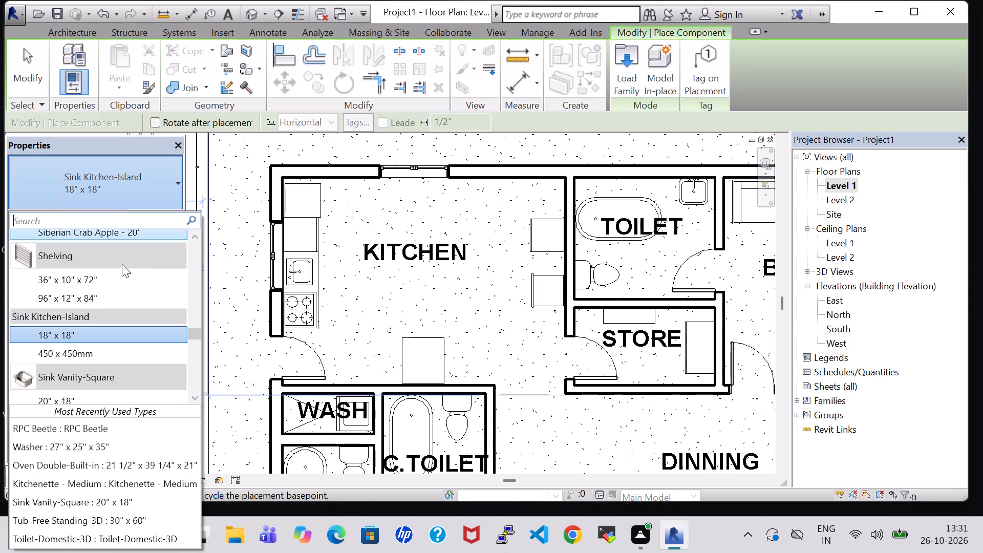
pyautogui.scroll(6, 114, 300)
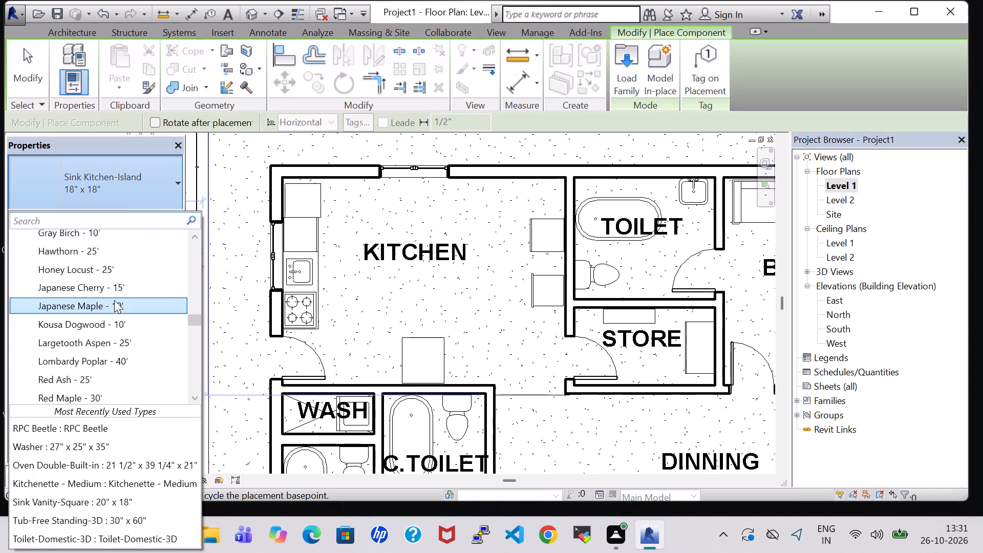
pyautogui.scroll(13, 114, 300)
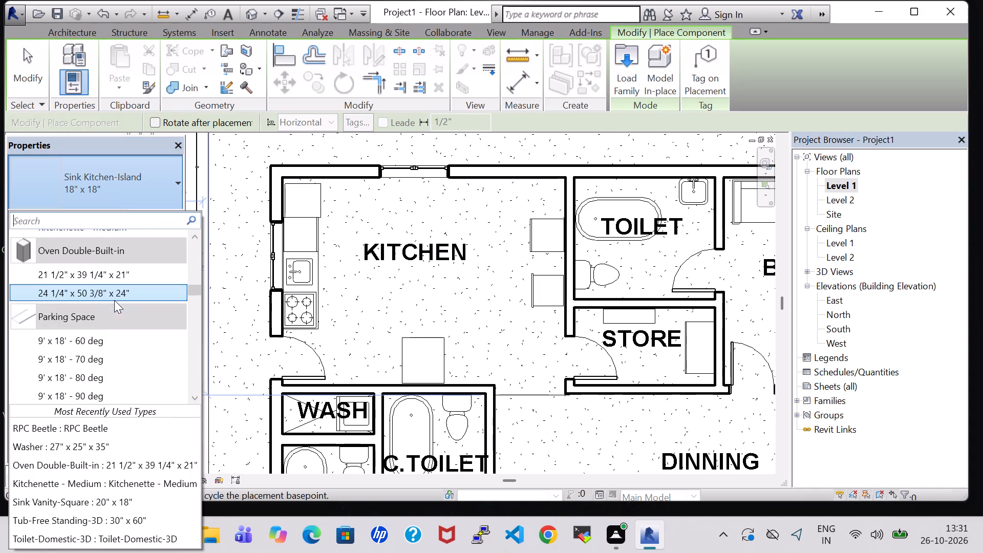
pyautogui.scroll(6, 114, 300)
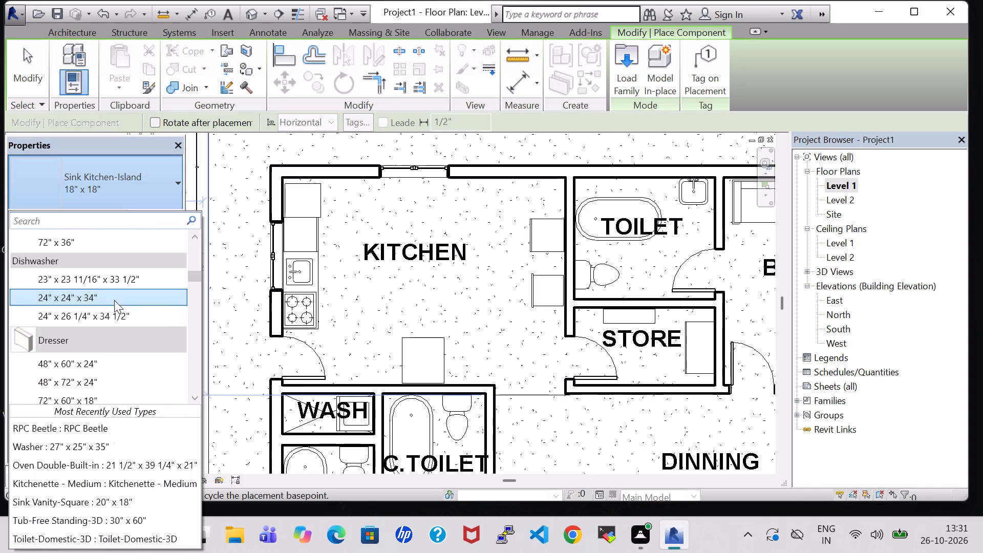
pyautogui.scroll(5, 114, 300)
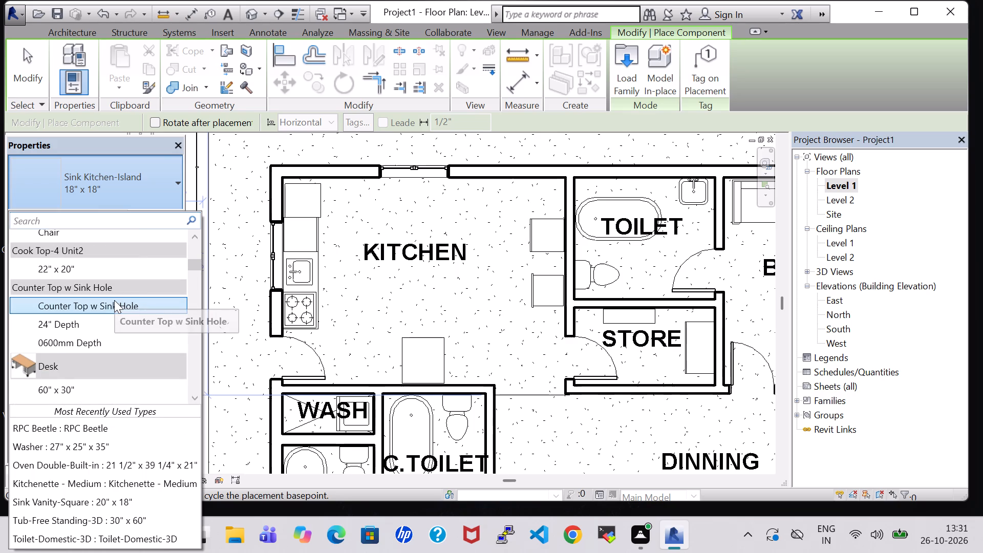
pyautogui.click(92, 341)
pyautogui.scroll(4, 314, 239)
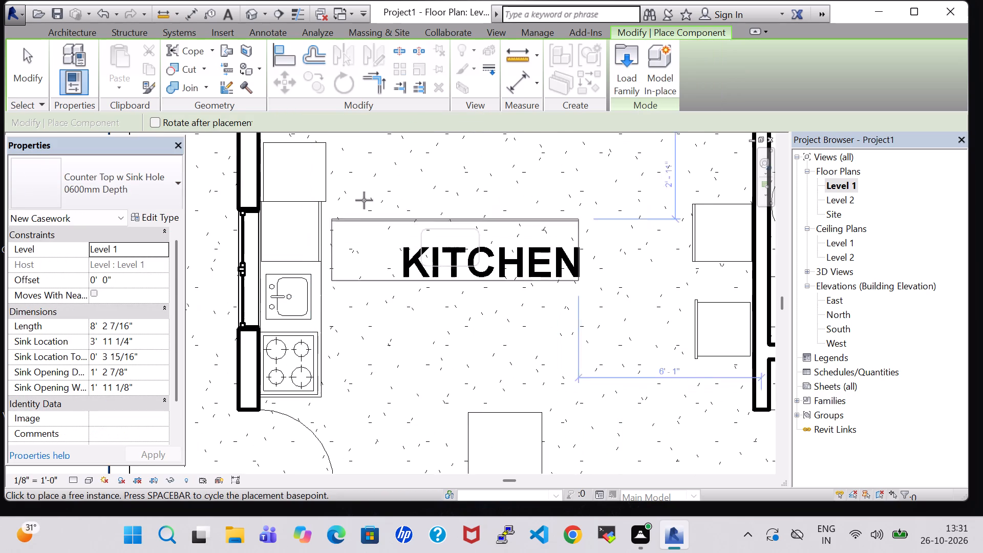
pyautogui.moveTo(390, 184); pyautogui.dragTo(341, 263, button='middle')
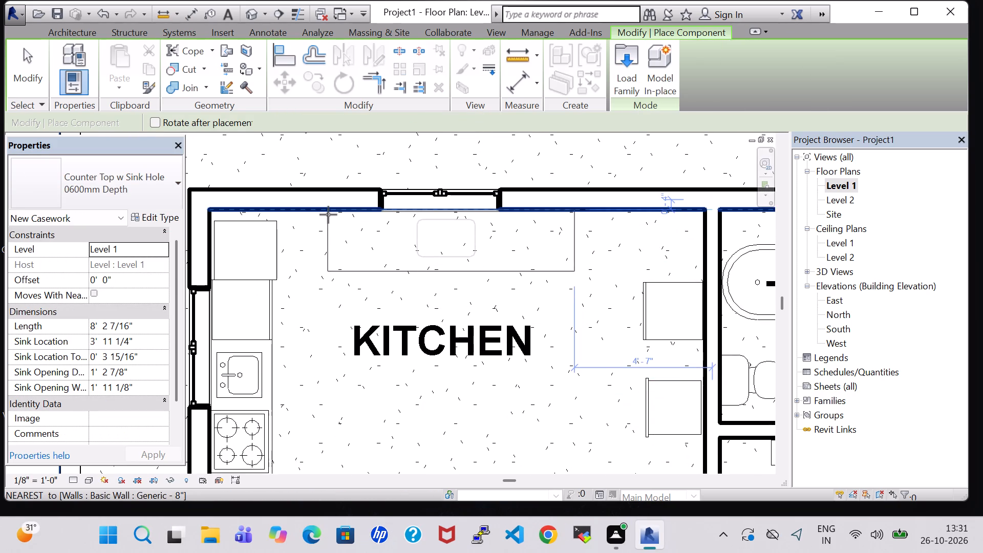
pyautogui.click(328, 215)
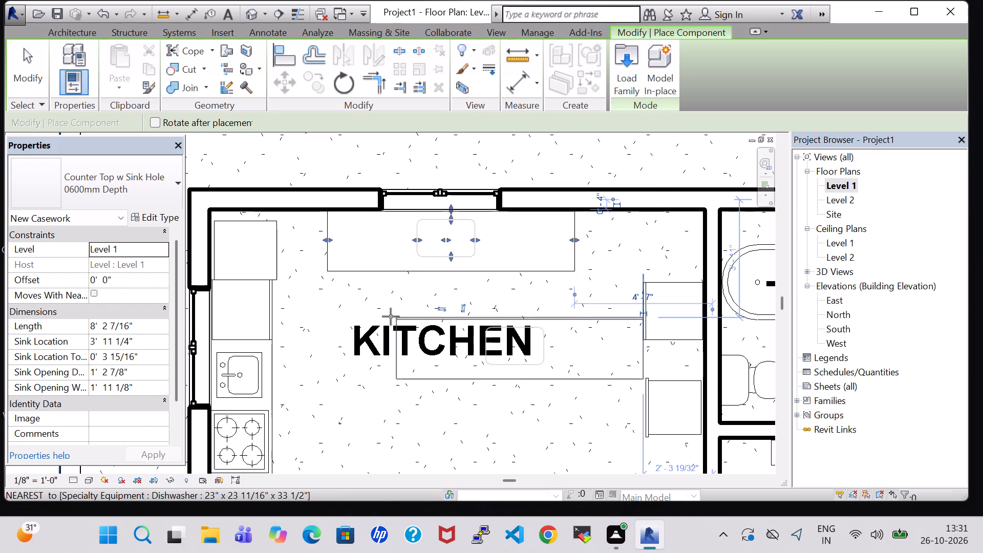
pyautogui.press('Escape')
pyautogui.press('Escape')
# Set the offset of the placed kitchen counter top to 3' 0".
pyautogui.click(526, 270)
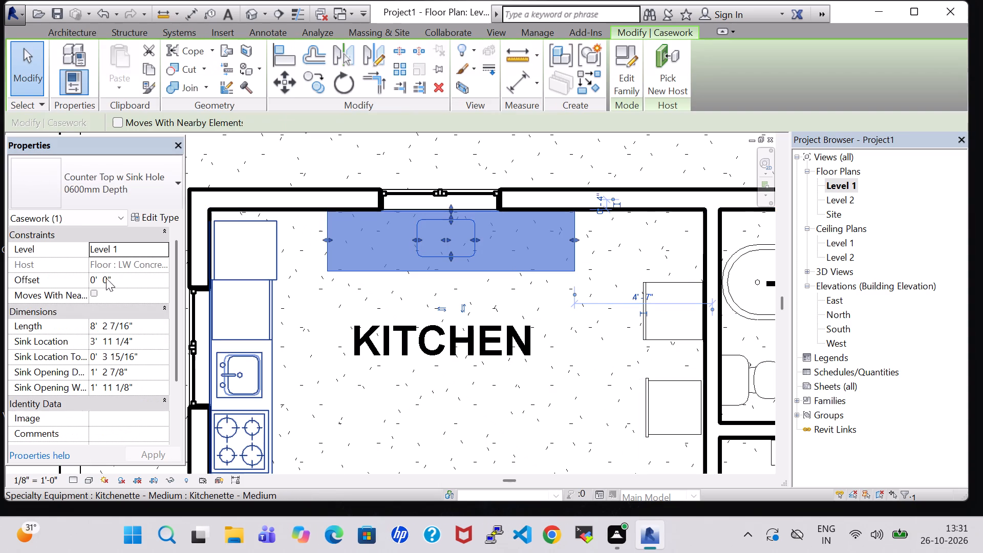
pyautogui.click(97, 282)
pyautogui.press('BackSpace')
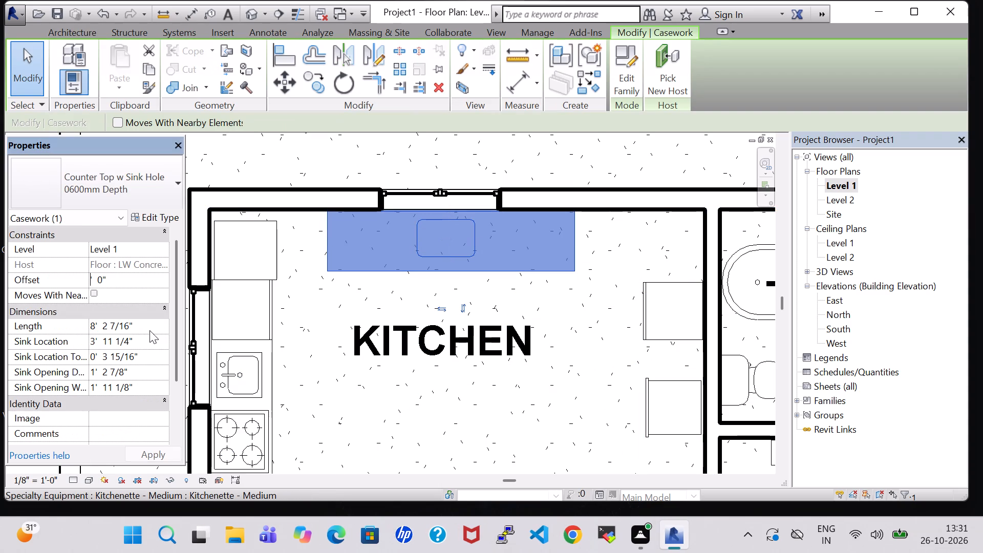
pyautogui.press('3')
pyautogui.press('Return')
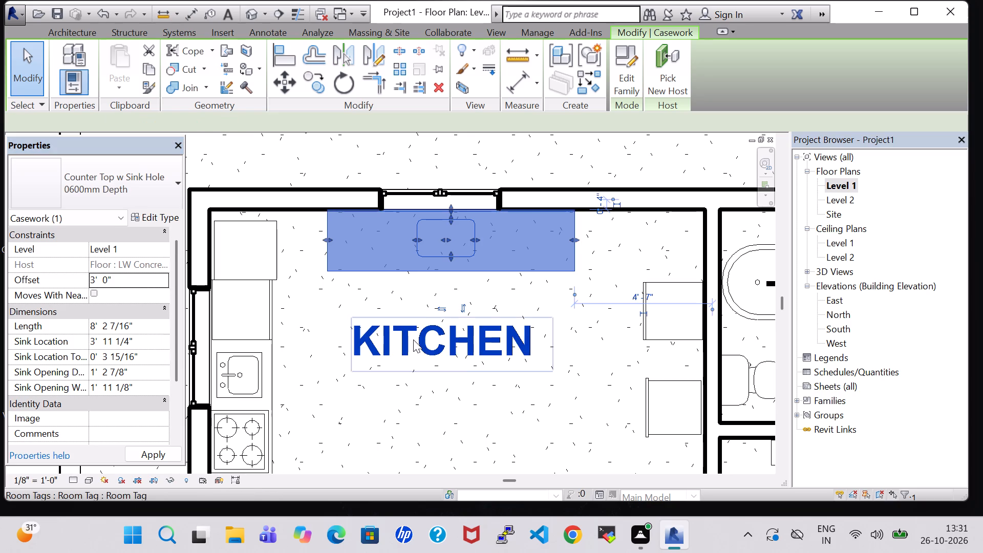
pyautogui.scroll(-2, 413, 339)
pyautogui.click(531, 182)
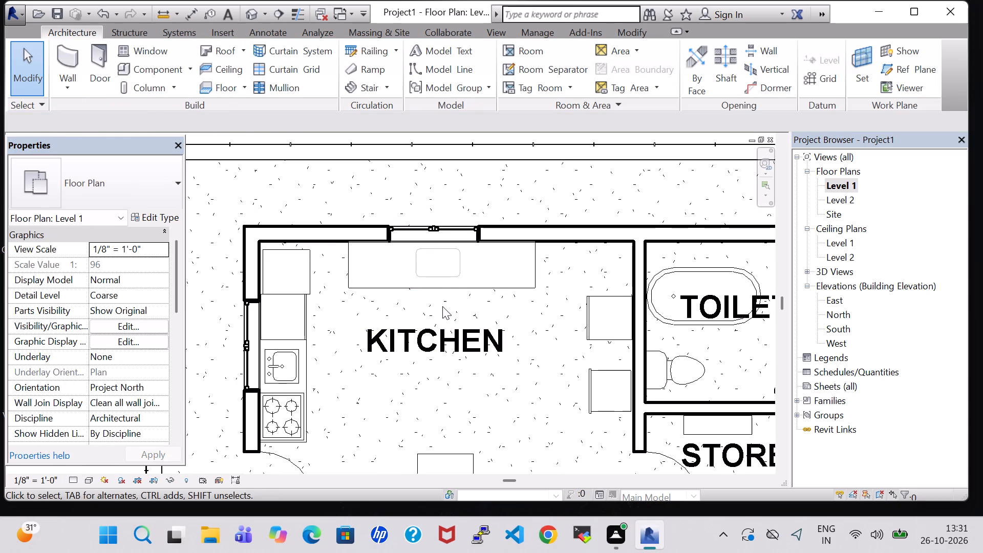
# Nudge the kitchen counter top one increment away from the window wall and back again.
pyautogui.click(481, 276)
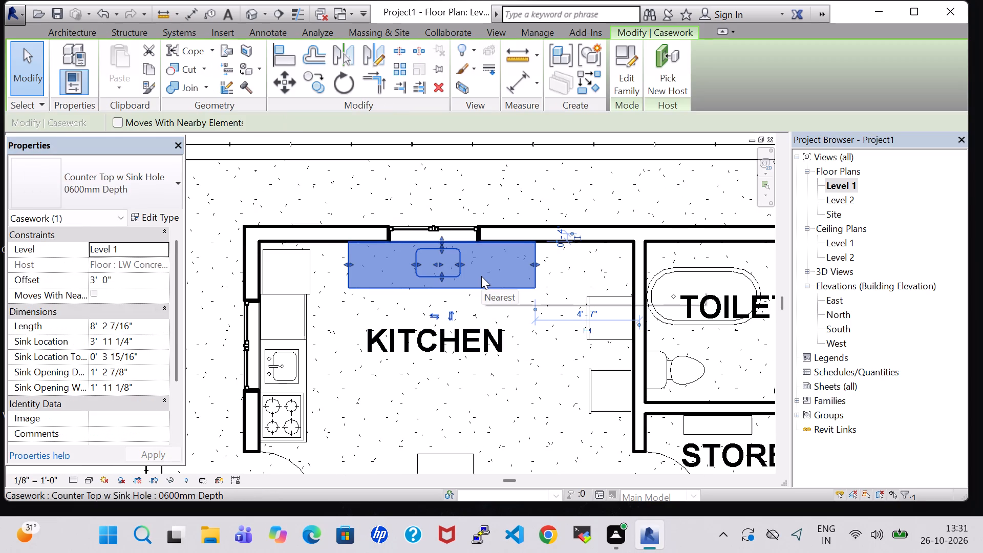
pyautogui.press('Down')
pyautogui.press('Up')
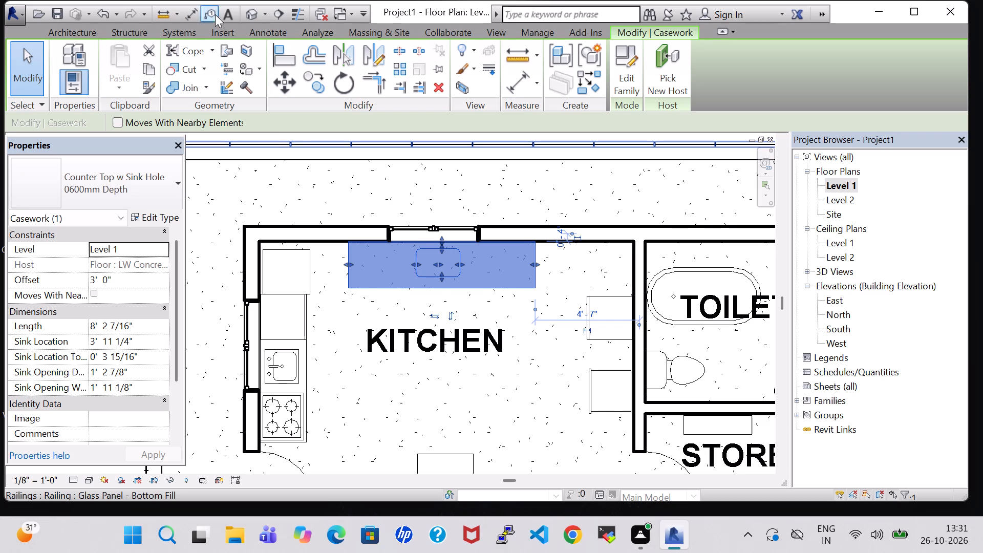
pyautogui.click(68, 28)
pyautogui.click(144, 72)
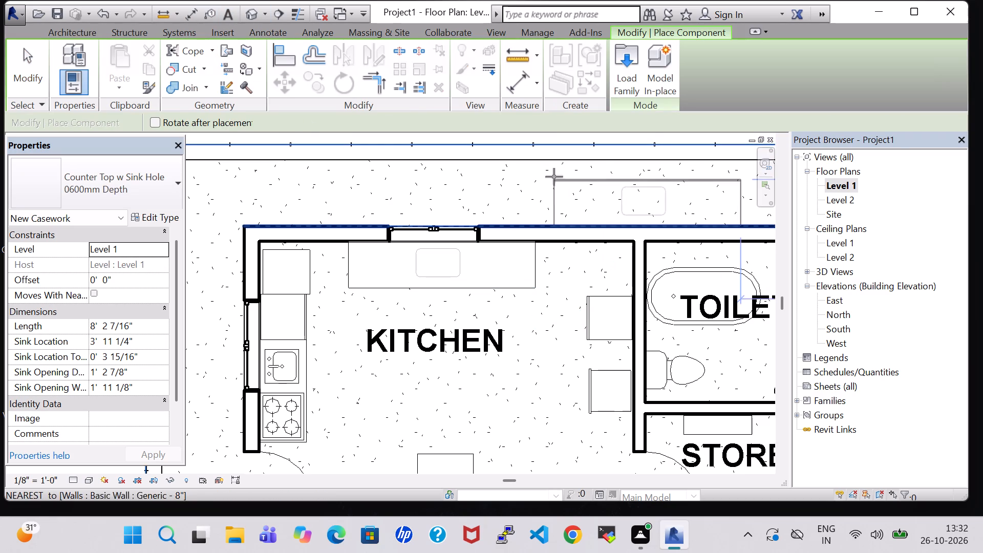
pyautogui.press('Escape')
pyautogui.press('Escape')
# Load the Microwave family from the Domestic folder of the Specialty Equipment library for component placement.
pyautogui.click(136, 66)
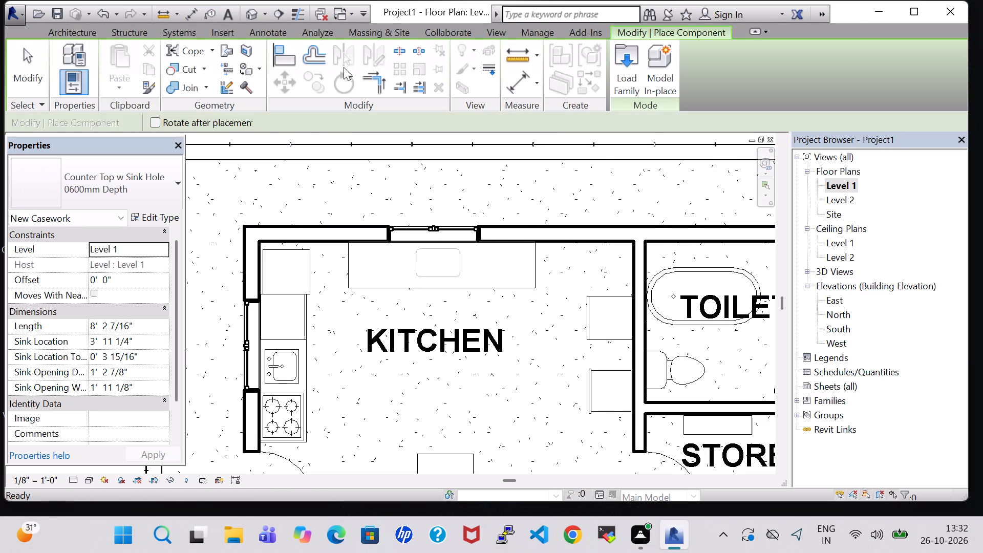
pyautogui.click(619, 80)
pyautogui.scroll(-2, 453, 211)
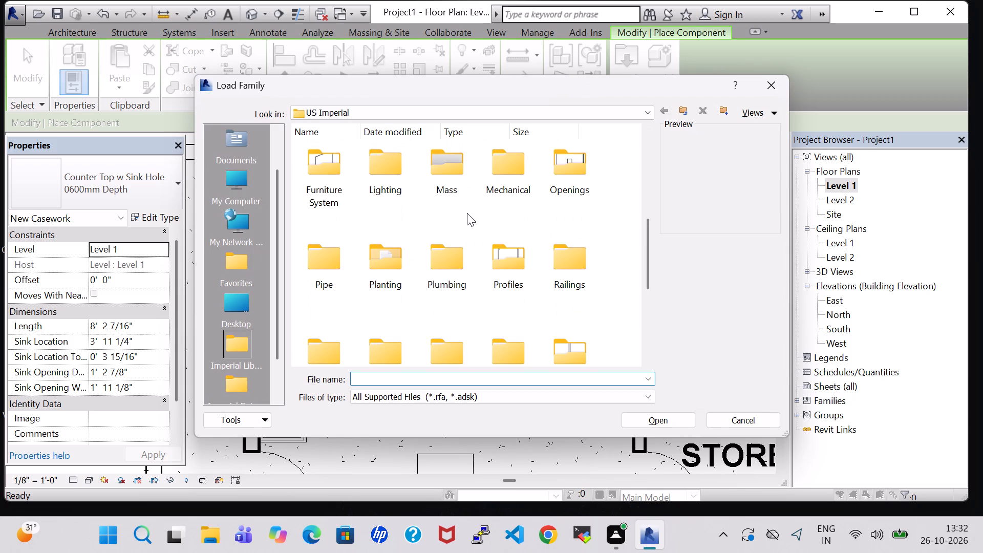
pyautogui.scroll(-1, 430, 216)
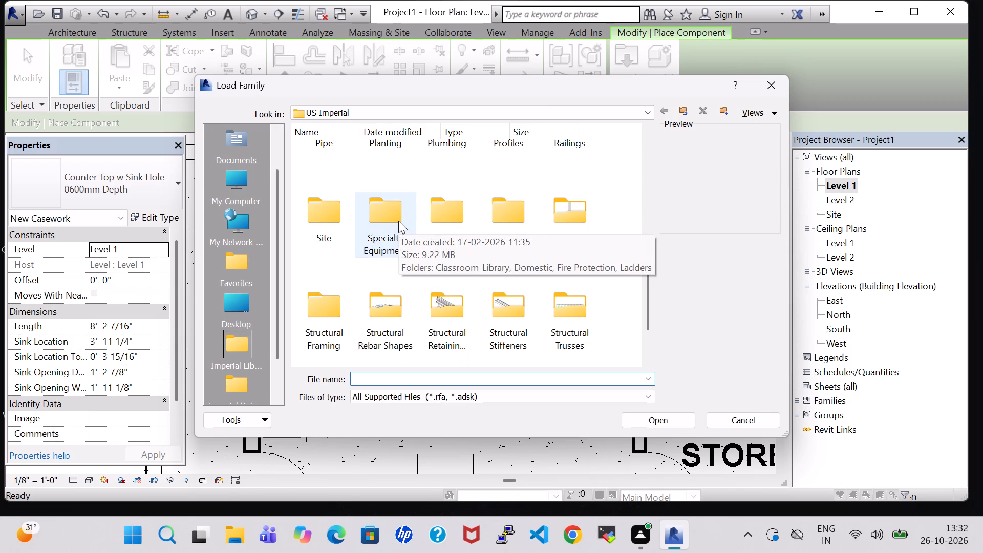
pyautogui.doubleClick(398, 221)
pyautogui.doubleClick(397, 181)
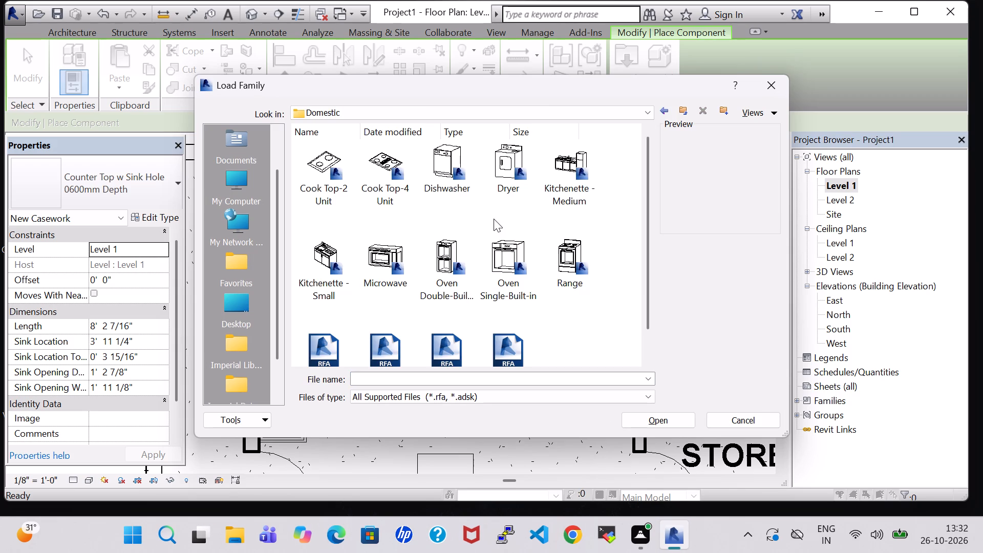
pyautogui.click(382, 266)
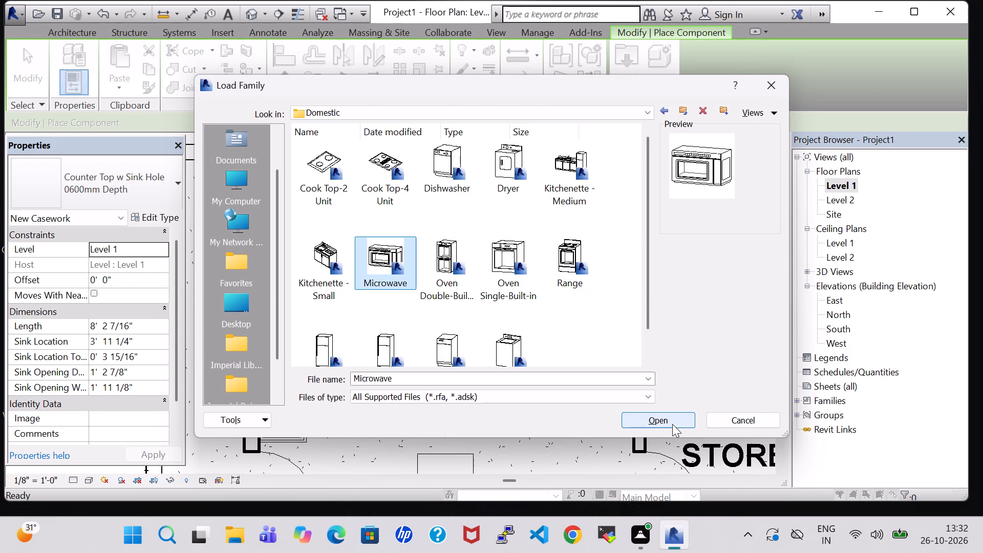
pyautogui.click(671, 424)
# Place two 30" x 16" x 18" microwaves on the kitchen counter top, one on each side of the sink hole.
pyautogui.scroll(4, 474, 299)
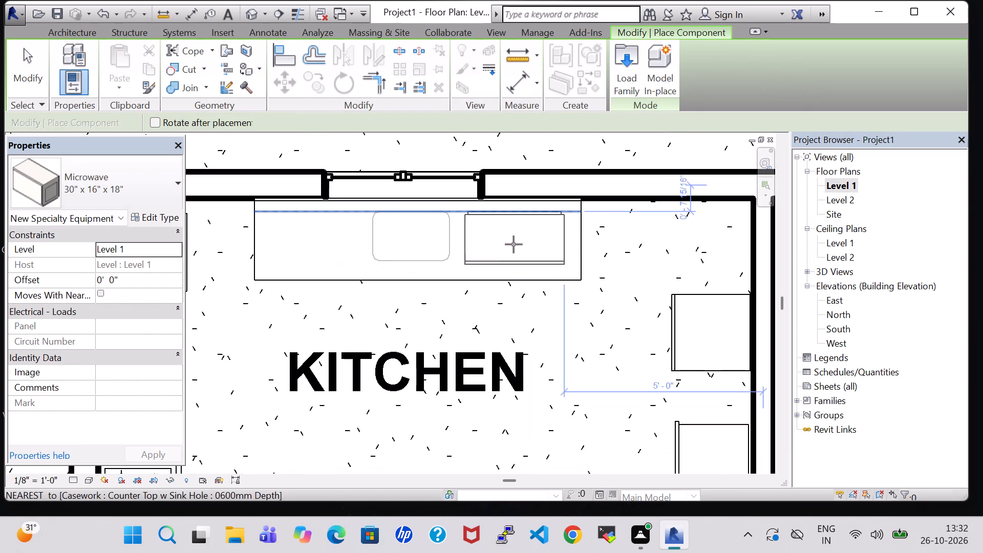
pyautogui.press('space')
pyautogui.press('space')
pyautogui.click(514, 244)
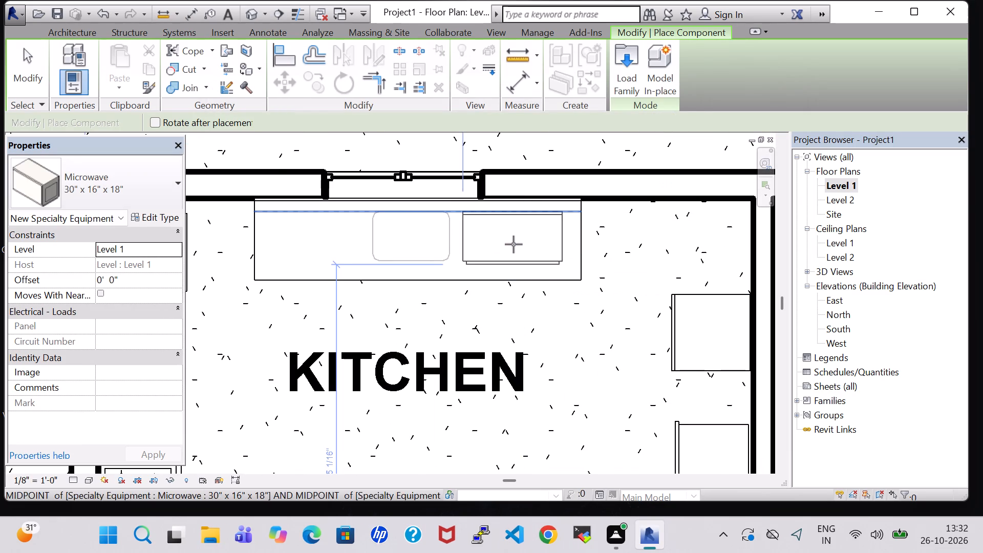
pyautogui.click(311, 243)
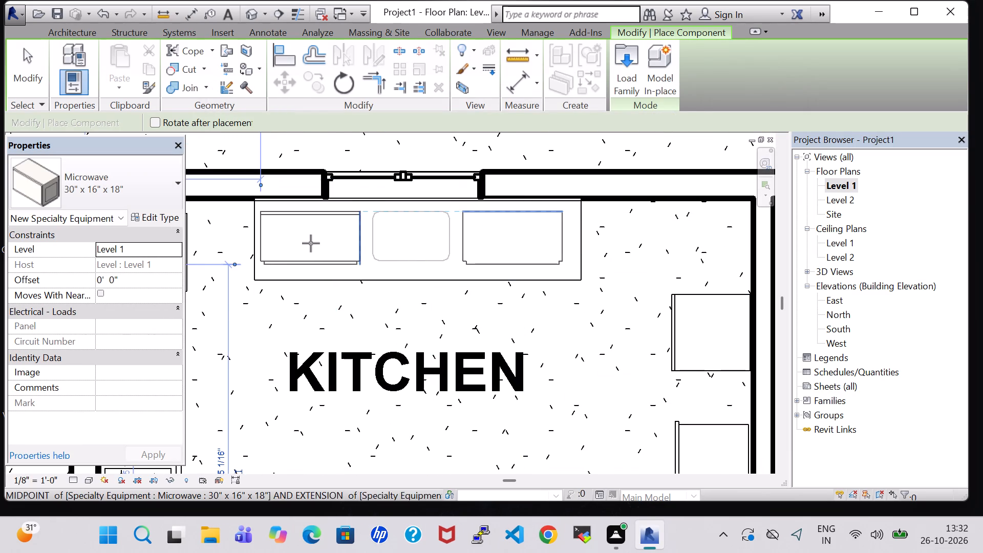
pyautogui.press('Escape')
pyautogui.press('Escape')
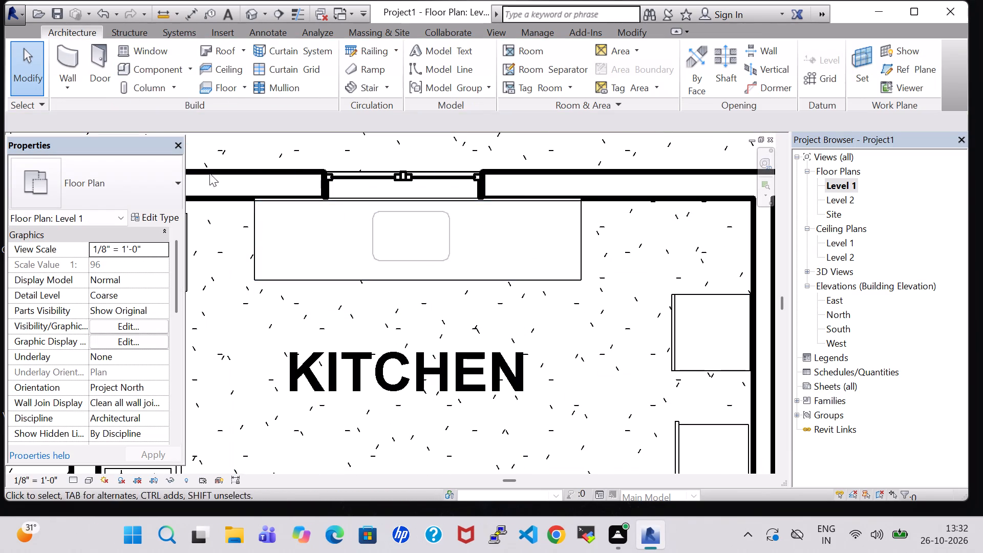
# In the 3D view, set the offset of the microwave farther from the refrigerator to 3' 0".
pyautogui.click(247, 15)
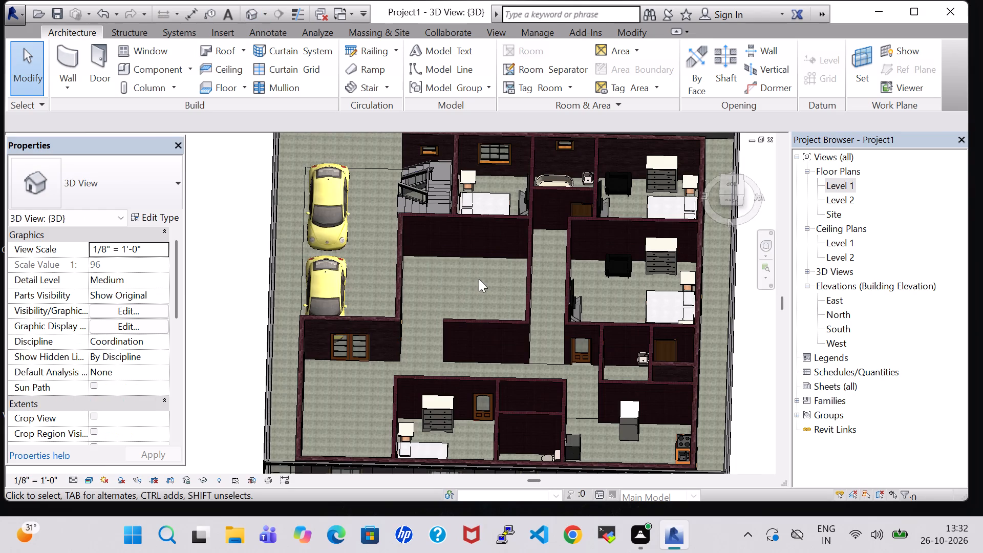
pyautogui.moveTo(479, 279); pyautogui.dragTo(413, 282, button='middle')
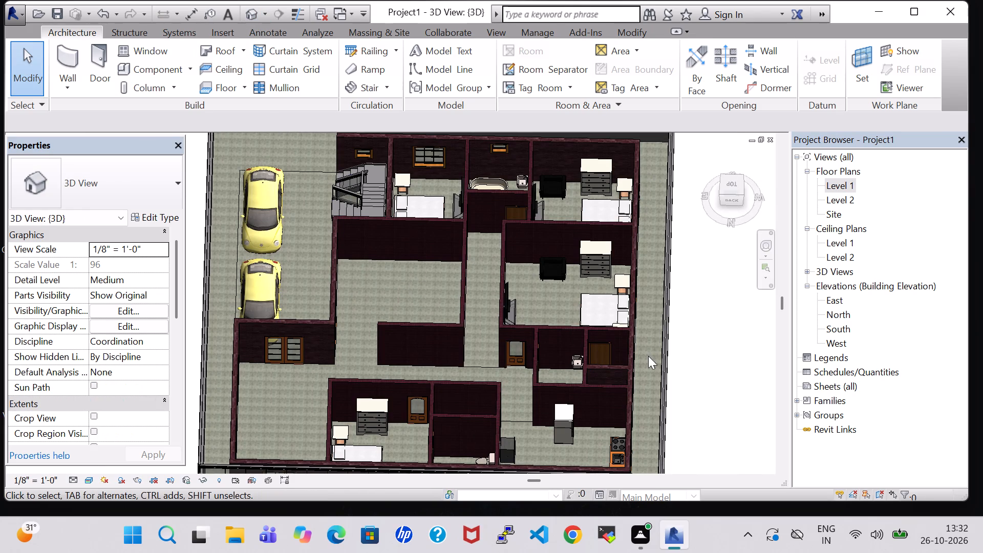
pyautogui.keyDown('shift'); pyautogui.moveTo(699, 304); pyautogui.dragTo(694, 396, button='middle'); pyautogui.keyUp('shift')
pyautogui.moveTo(694, 396); pyautogui.dragTo(683, 285, button='middle')
pyautogui.keyDown('shift'); pyautogui.moveTo(701, 273); pyautogui.dragTo(421, 338, button='middle'); pyautogui.keyUp('shift')
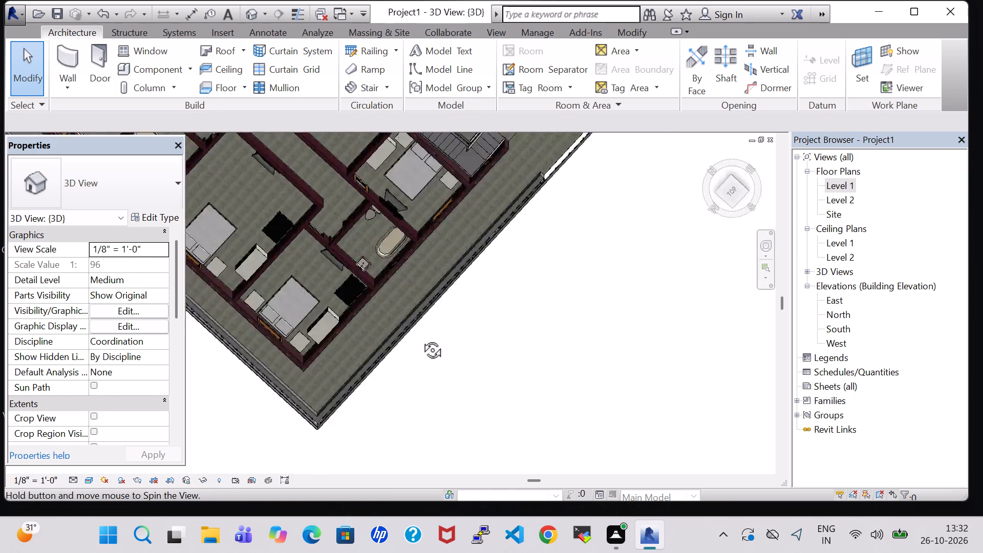
pyautogui.keyDown('shift'); pyautogui.moveTo(421, 338); pyautogui.dragTo(311, 299, button='middle'); pyautogui.keyUp('shift')
pyautogui.moveTo(311, 235); pyautogui.dragTo(469, 545, button='middle')
pyautogui.keyDown('shift'); pyautogui.moveTo(558, 263); pyautogui.dragTo(570, 185, button='middle'); pyautogui.keyUp('shift')
pyautogui.click(512, 153)
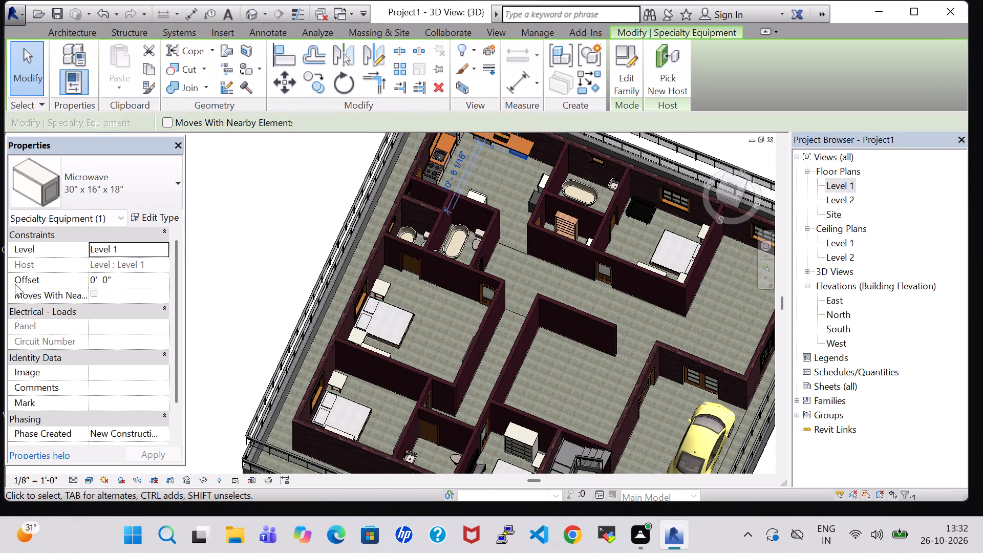
pyautogui.click(96, 278)
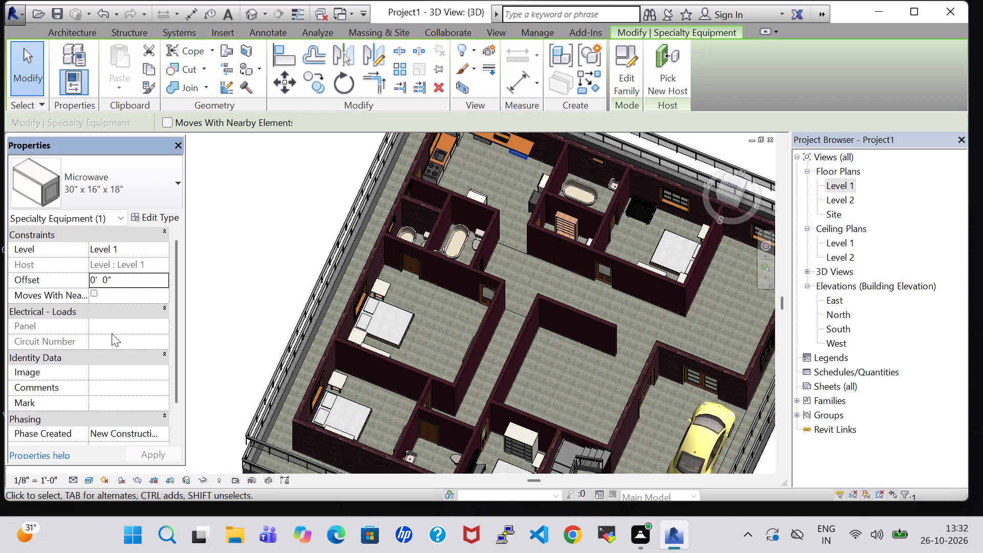
pyautogui.press('BackSpace')
pyautogui.press('3')
pyautogui.press('Return')
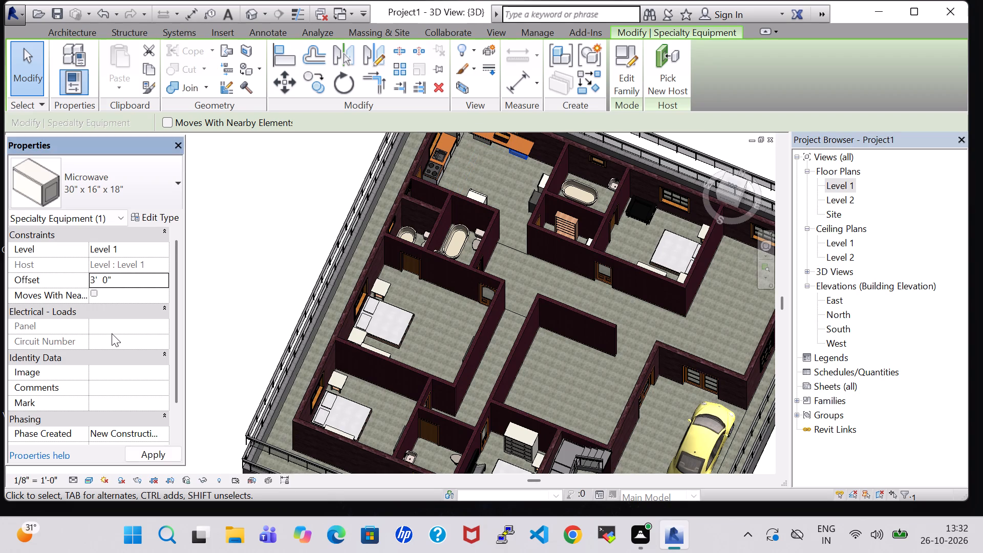
pyautogui.click(510, 191)
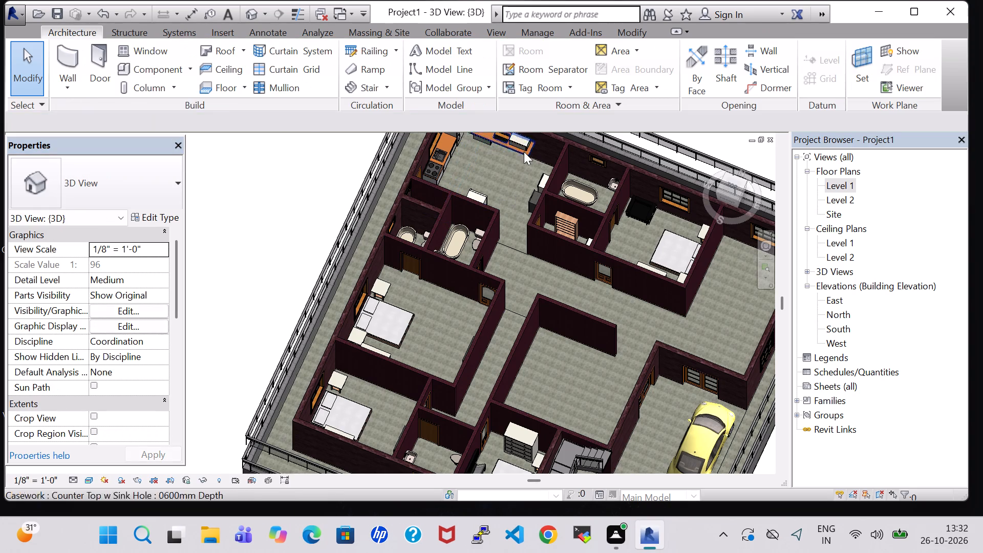
# Rotate the raised microwave half a turn so its front faces into the kitchen.
pyautogui.click(520, 142)
pyautogui.press('space')
pyautogui.press('space')
pyautogui.click(504, 188)
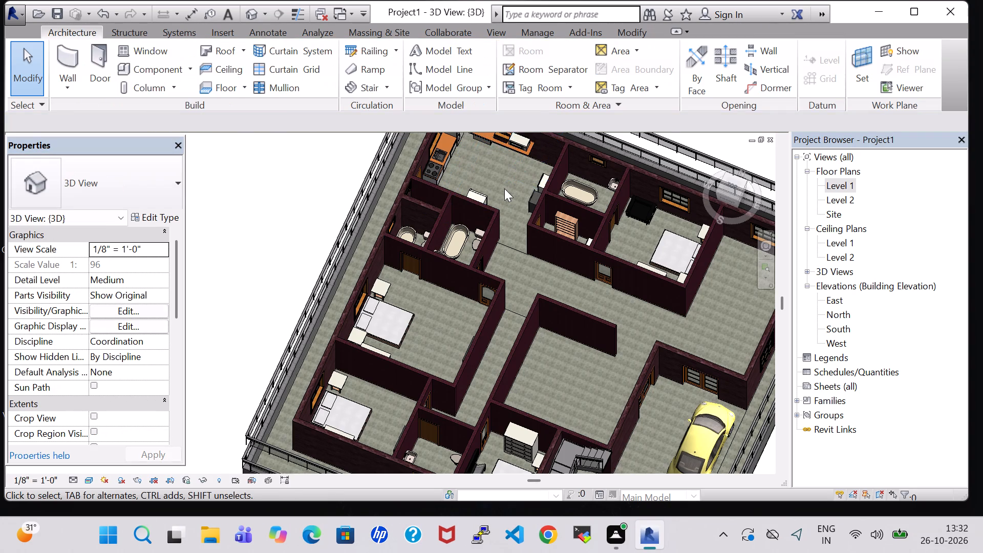
# Set the offset of the microwave nearer the refrigerator to 3' 0".
pyautogui.scroll(2, 504, 188)
pyautogui.moveTo(504, 188); pyautogui.dragTo(490, 365, button='middle')
pyautogui.scroll(3, 490, 364)
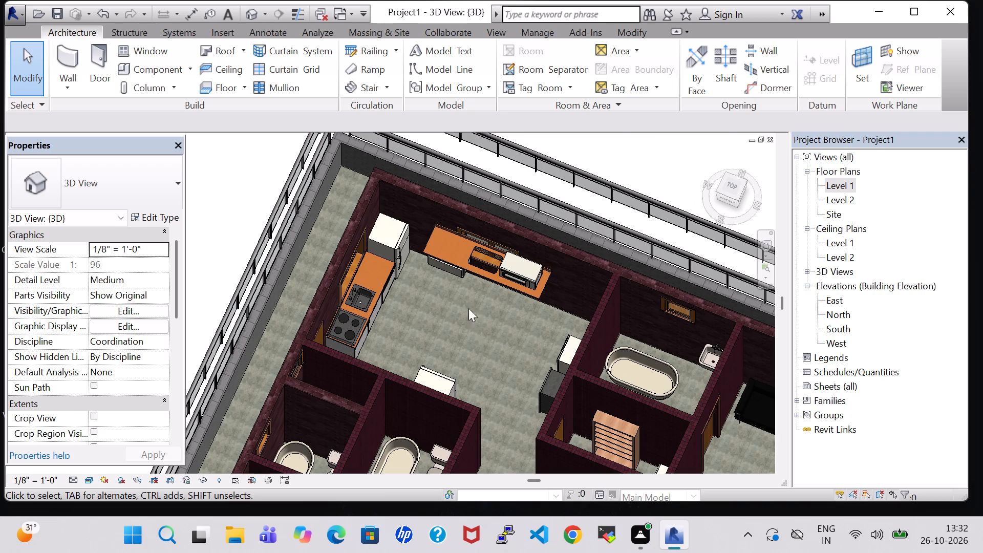
pyautogui.click(443, 264)
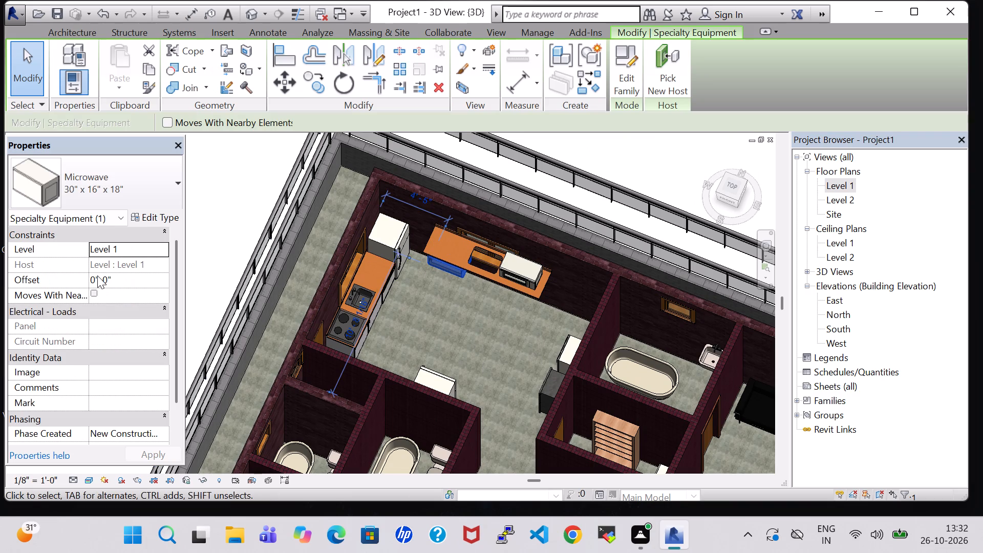
pyautogui.click(97, 275)
pyautogui.press('Left')
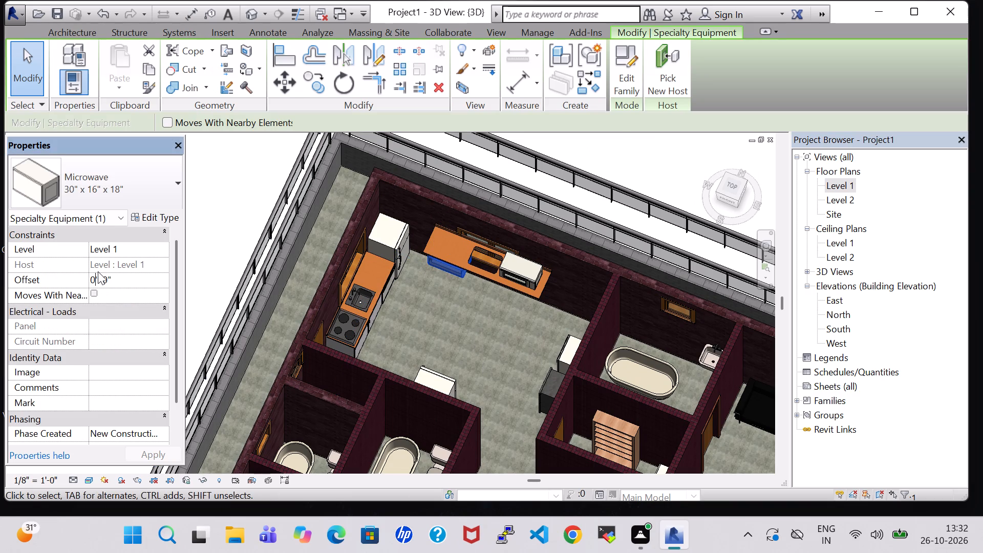
pyautogui.press('BackSpace')
pyautogui.press('3')
pyautogui.press('Return')
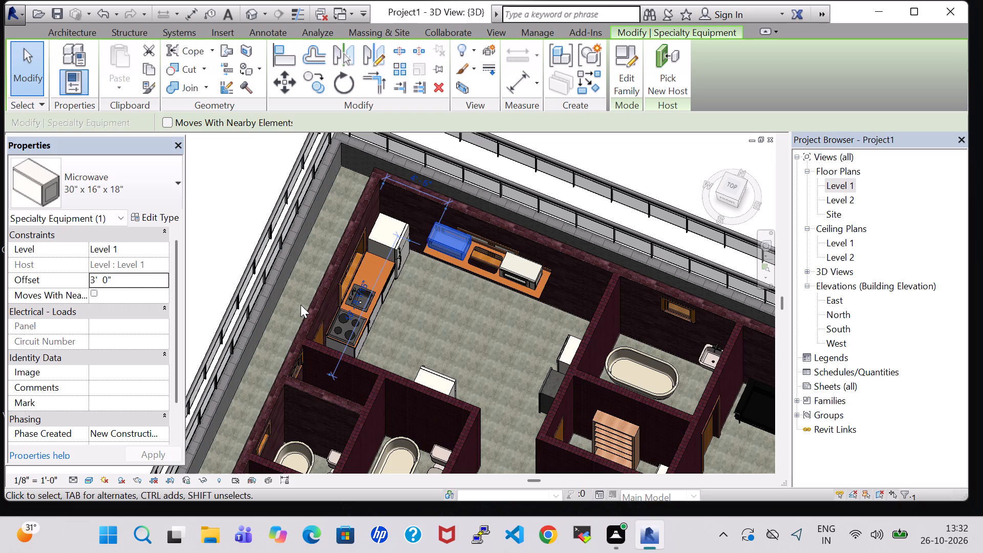
# Rotate the microwave nearer the refrigerator half a turn so its front faces into the kitchen.
pyautogui.press('space')
pyautogui.press('space')
pyautogui.click(475, 322)
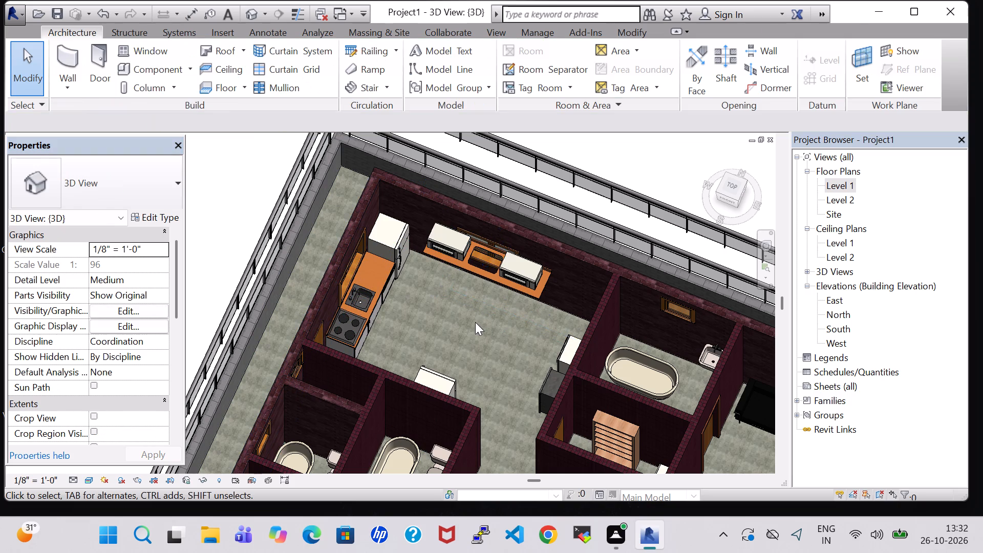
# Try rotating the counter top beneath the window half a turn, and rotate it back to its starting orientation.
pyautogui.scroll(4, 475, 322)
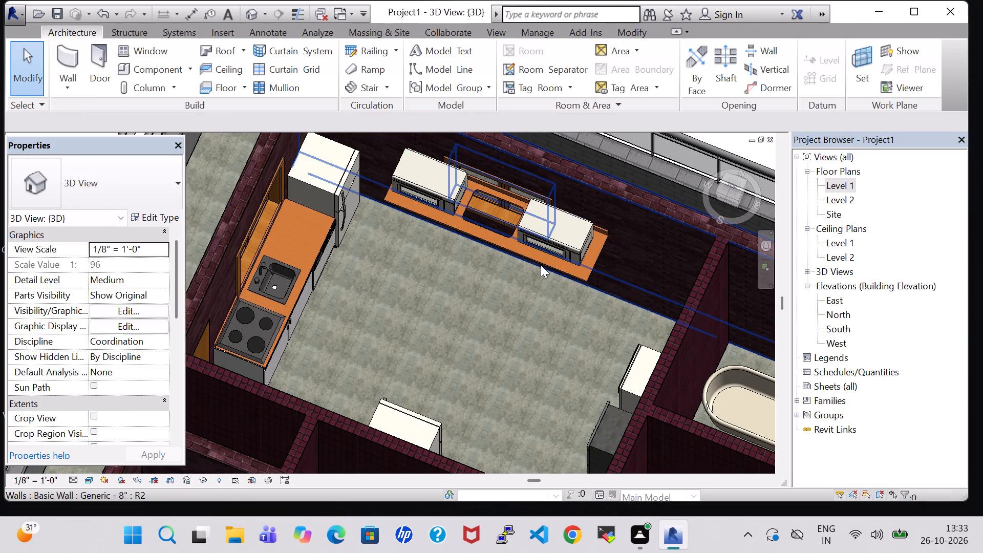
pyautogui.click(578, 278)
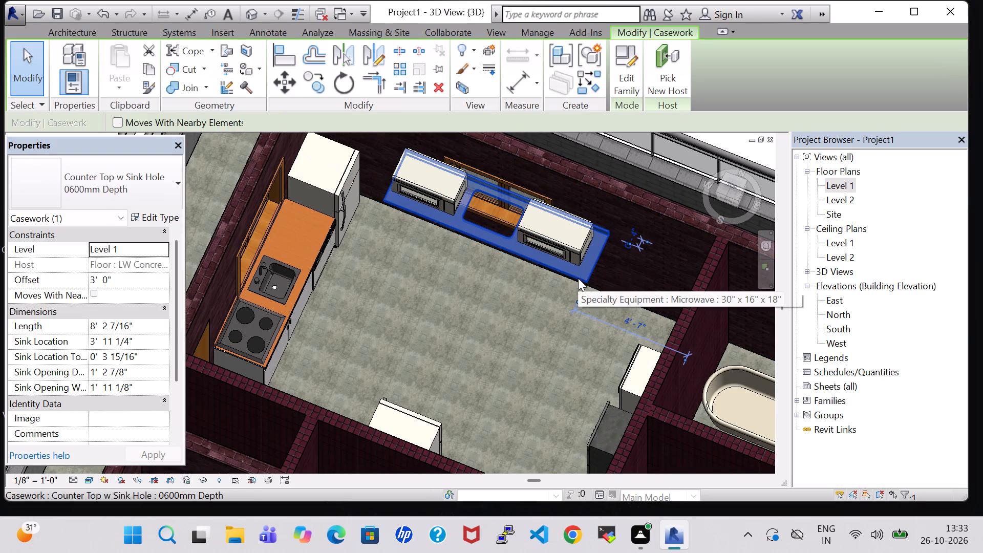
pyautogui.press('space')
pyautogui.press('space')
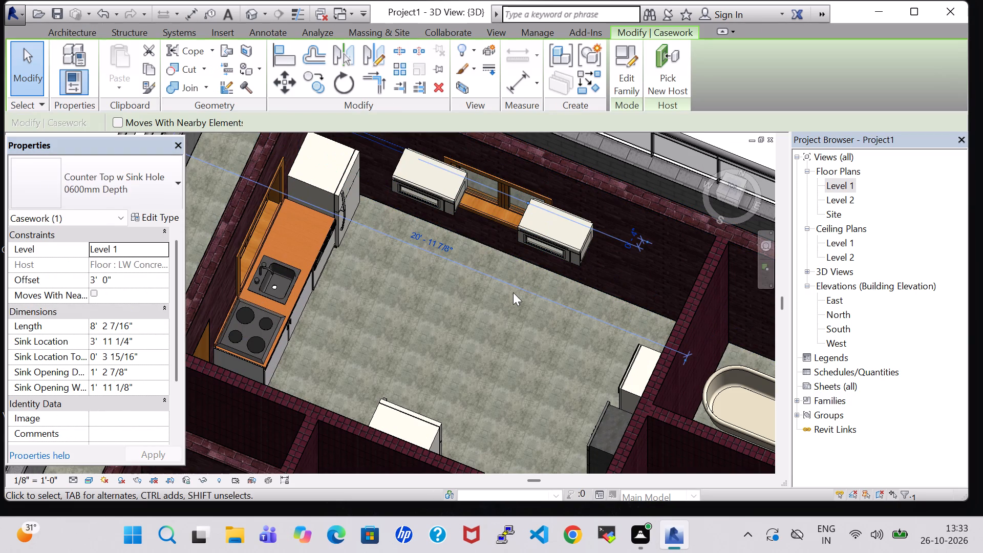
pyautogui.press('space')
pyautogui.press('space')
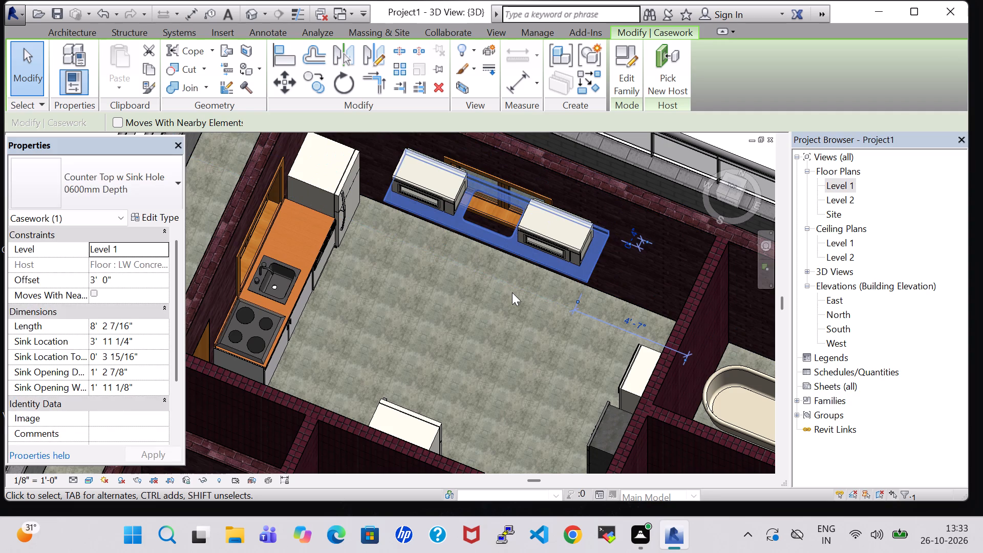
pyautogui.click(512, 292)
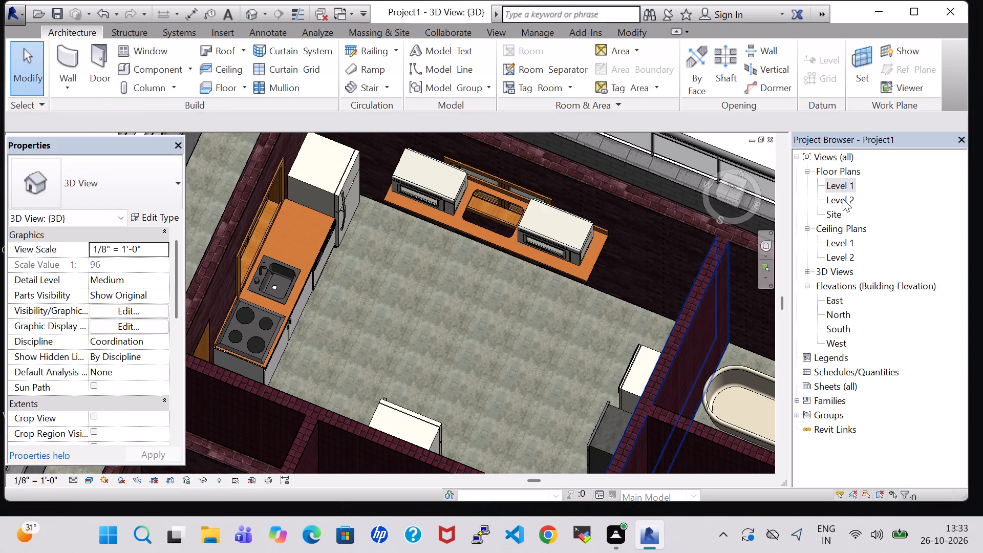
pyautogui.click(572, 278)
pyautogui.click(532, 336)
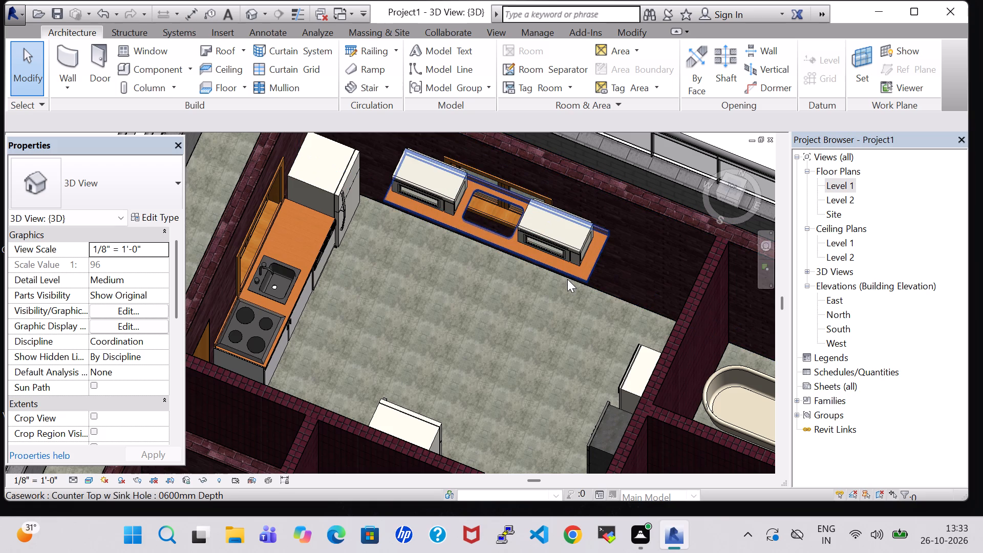
# Rotate the Counter Top w Sink Hole beneath the microwaves half a turn.
pyautogui.click(567, 279)
pyautogui.press('space')
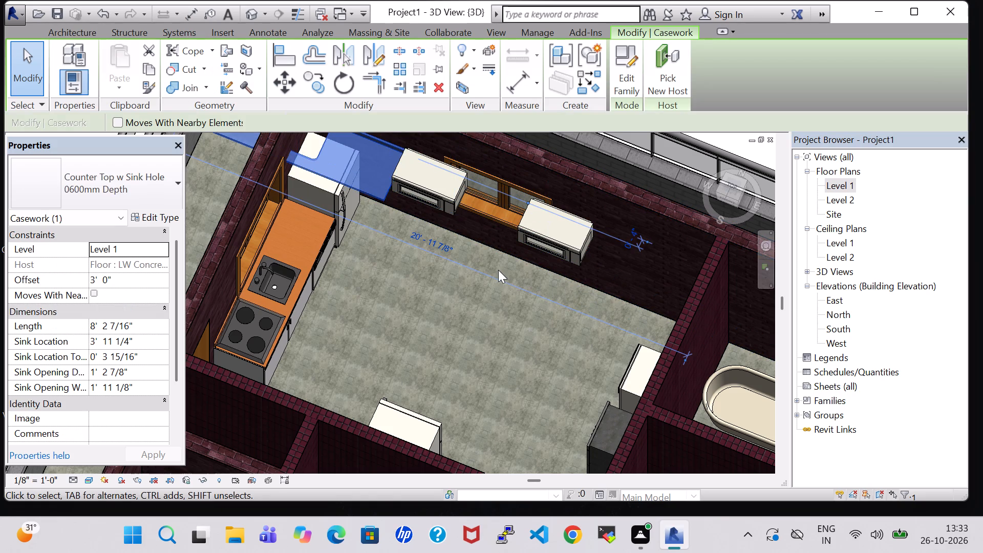
pyautogui.click(394, 267)
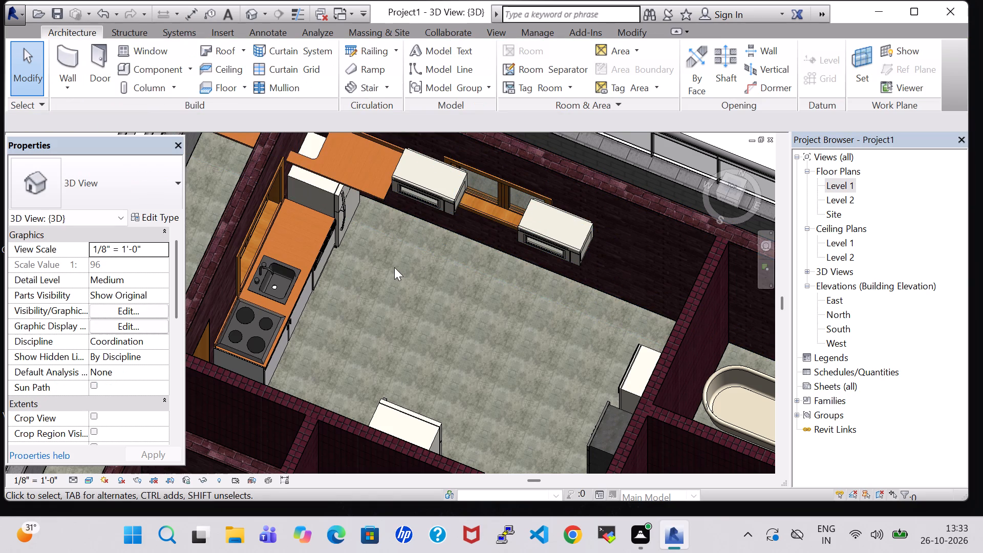
pyautogui.click(374, 196)
pyautogui.press('space')
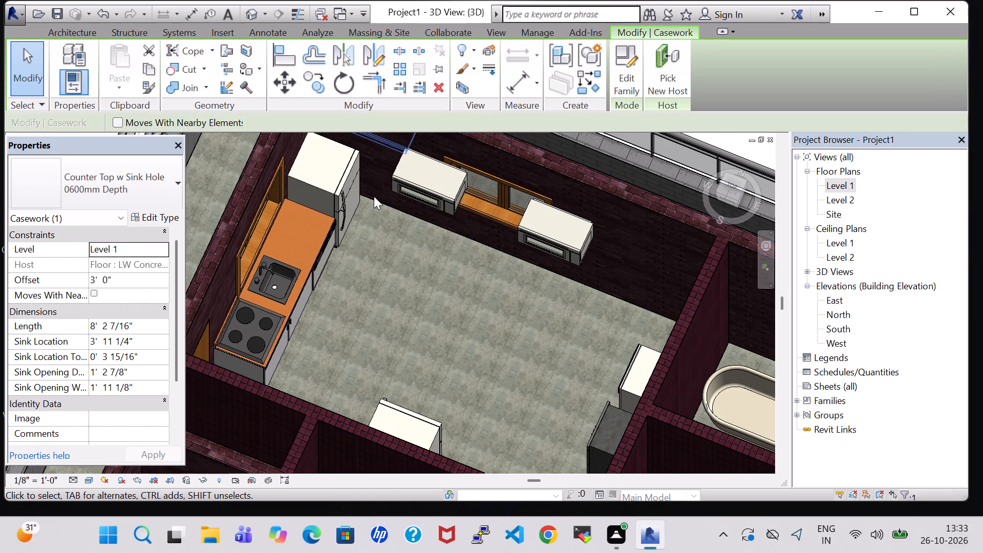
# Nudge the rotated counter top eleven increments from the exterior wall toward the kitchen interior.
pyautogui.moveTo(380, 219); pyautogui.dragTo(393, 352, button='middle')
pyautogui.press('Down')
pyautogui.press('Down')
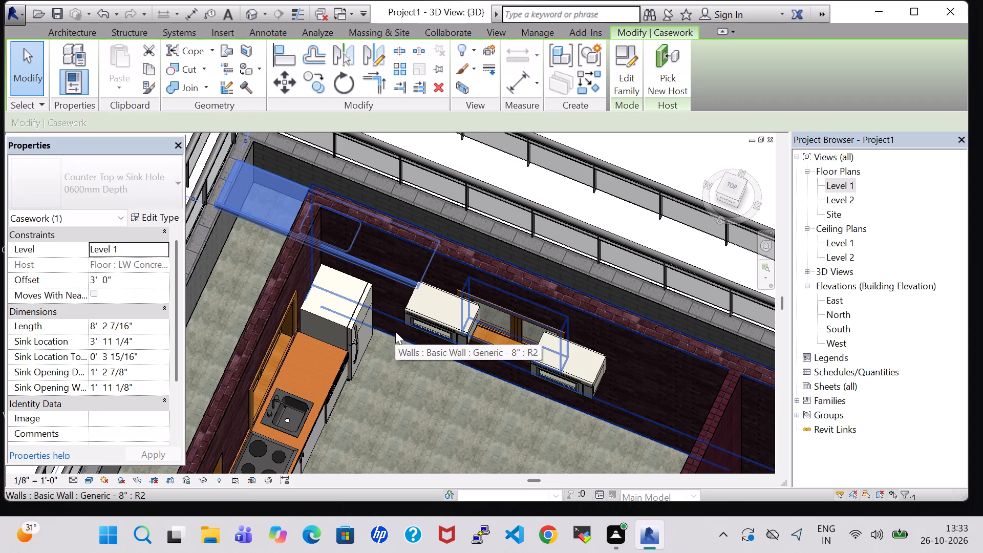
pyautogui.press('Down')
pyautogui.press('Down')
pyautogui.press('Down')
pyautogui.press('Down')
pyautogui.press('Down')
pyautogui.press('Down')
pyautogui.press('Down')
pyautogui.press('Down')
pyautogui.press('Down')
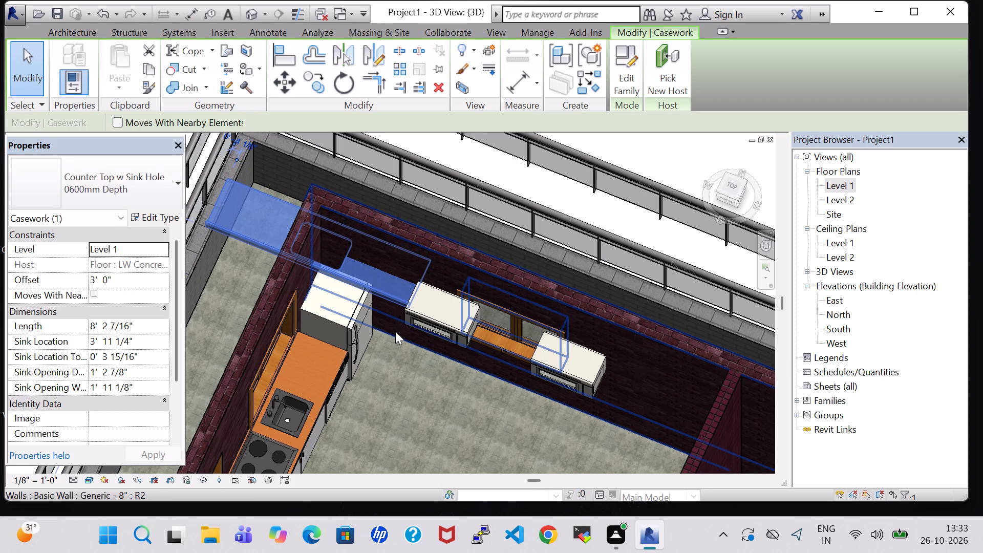
# In the Level 1 plan, move the counter top back against the wall beneath the kitchen window, about 3' 2" from the adjacent exterior wall.
pyautogui.doubleClick(847, 188)
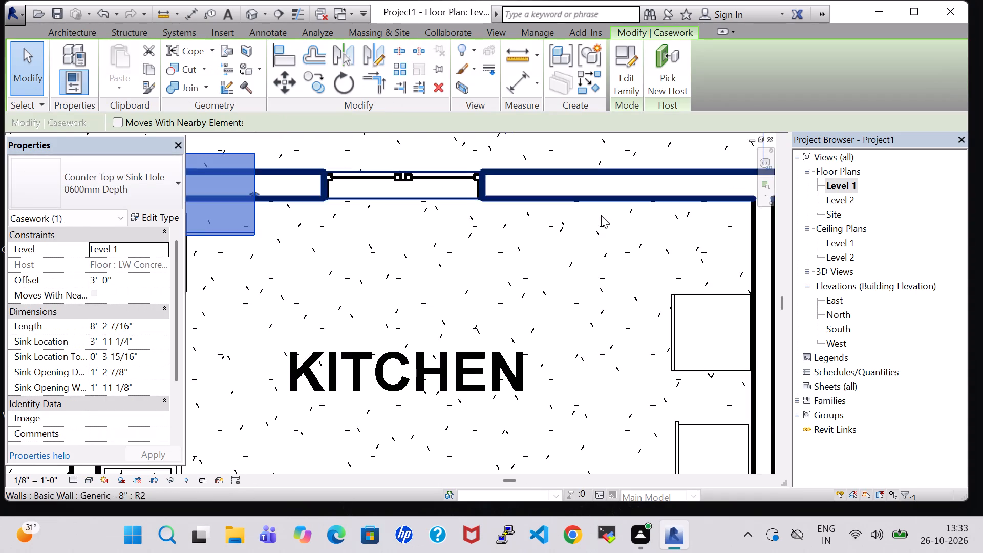
pyautogui.scroll(-6, 491, 246)
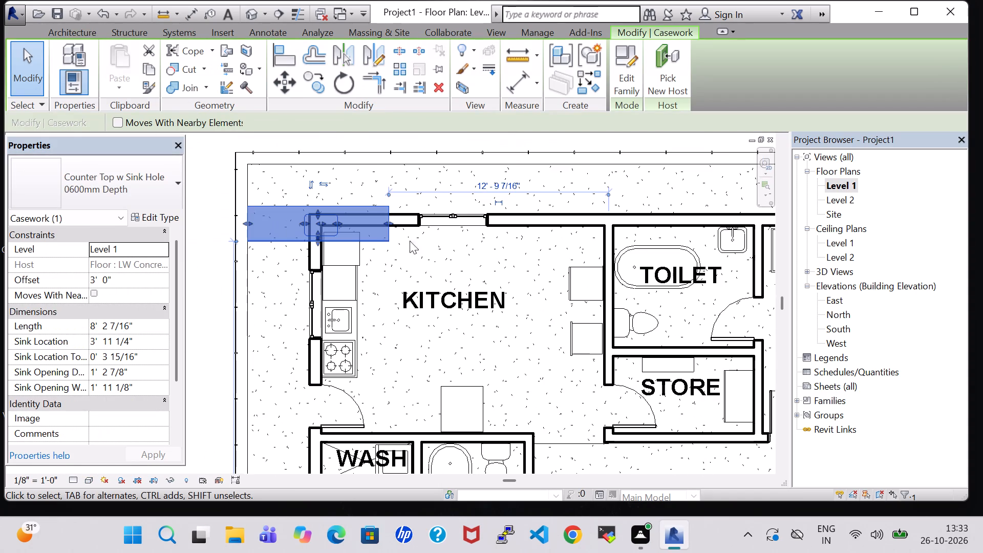
pyautogui.moveTo(379, 240); pyautogui.dragTo(417, 244)
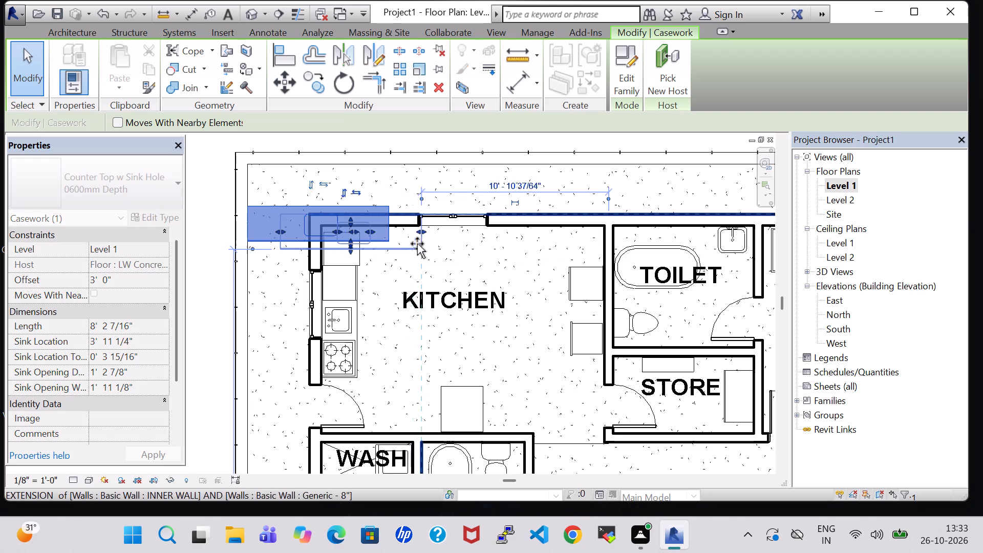
pyautogui.moveTo(417, 244); pyautogui.dragTo(502, 265)
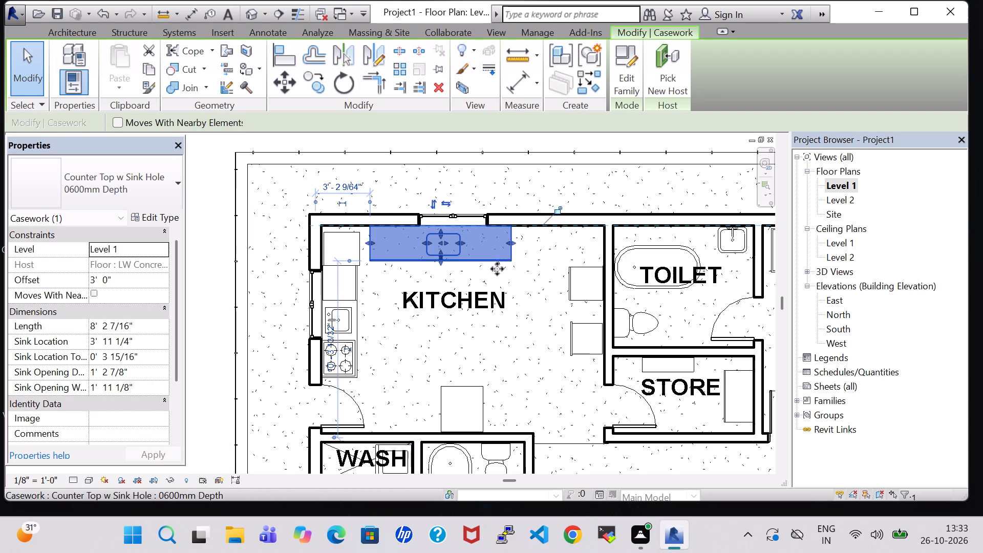
pyautogui.click(528, 184)
# In the 3D view, nudge the counter top ten increments along the window wall, away from the refrigerator, to sit under both microwaves.
pyautogui.click(257, 11)
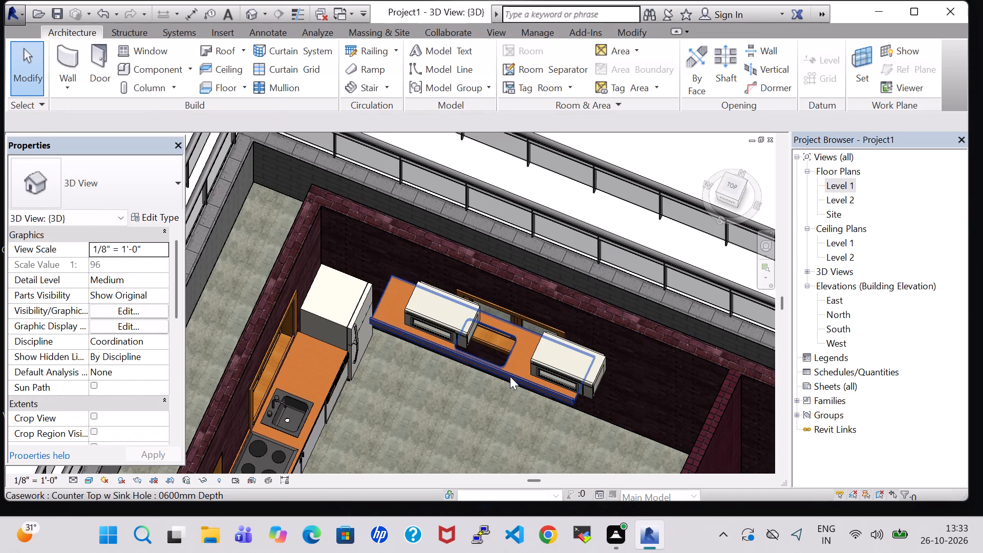
pyautogui.click(510, 376)
pyautogui.press('Right')
pyautogui.press('Right')
pyautogui.press('Right')
pyautogui.press('Right')
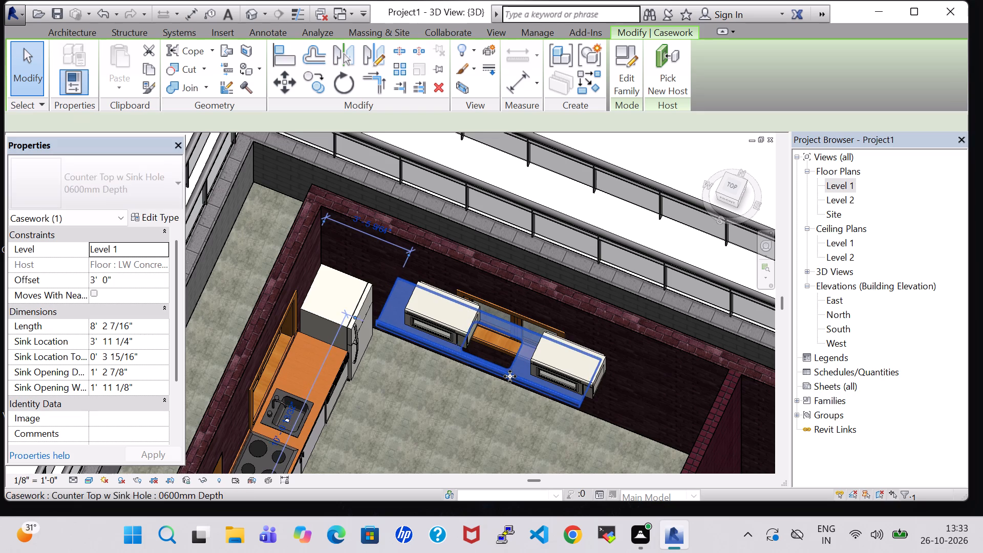
pyautogui.press('Right')
pyautogui.press('Right')
pyautogui.press('Right')
pyautogui.press('Right')
pyautogui.press('Right')
pyautogui.press('Right')
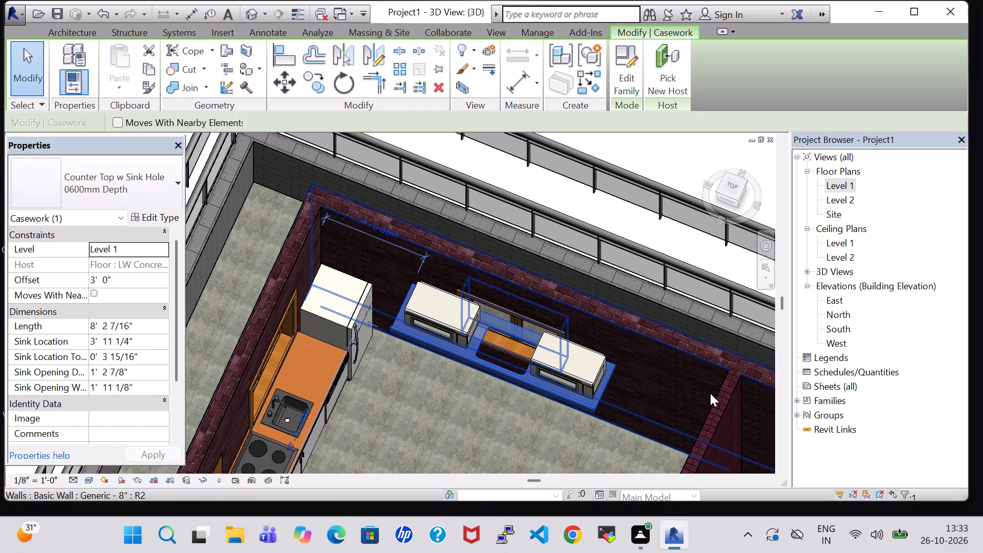
# Set the offset of the counter top beneath the kitchen window to 2' 0".
pyautogui.click(486, 441)
pyautogui.keyDown('shift'); pyautogui.moveTo(490, 428); pyautogui.dragTo(512, 412, button='middle'); pyautogui.keyUp('shift')
pyautogui.keyDown('shift'); pyautogui.moveTo(518, 396); pyautogui.dragTo(520, 385, button='middle'); pyautogui.keyUp('shift')
pyautogui.moveTo(464, 426); pyautogui.dragTo(606, 101, button='middle')
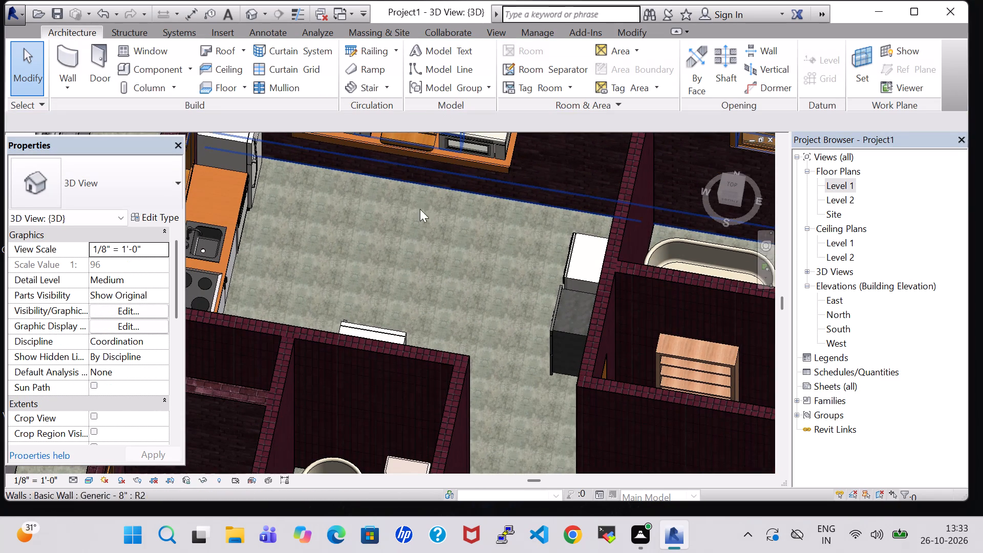
pyautogui.keyDown('shift'); pyautogui.moveTo(455, 235); pyautogui.dragTo(465, 195, button='middle'); pyautogui.keyUp('shift')
pyautogui.keyDown('shift'); pyautogui.moveTo(385, 347); pyautogui.dragTo(412, 327, button='middle'); pyautogui.keyUp('shift')
pyautogui.moveTo(254, 361); pyautogui.dragTo(595, 245, button='middle')
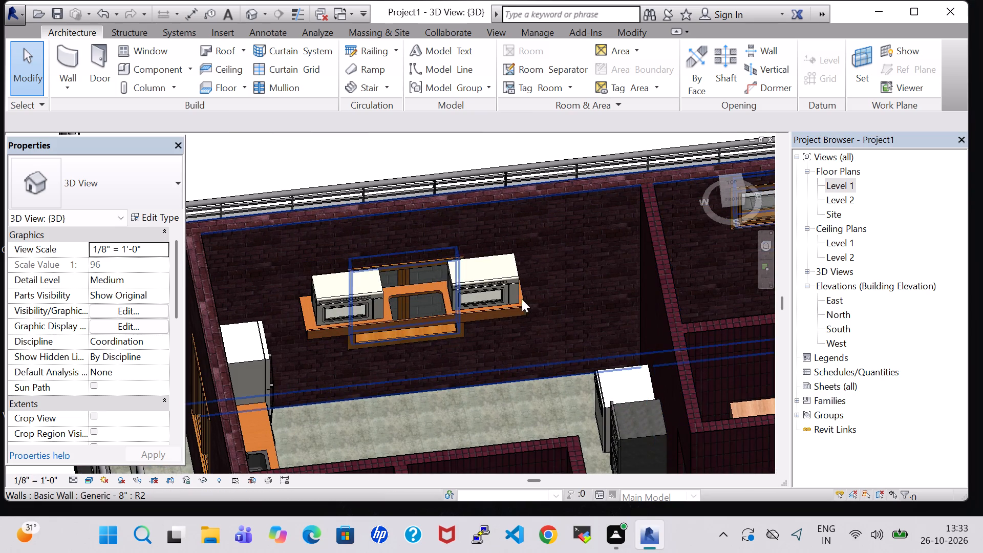
pyautogui.click(487, 315)
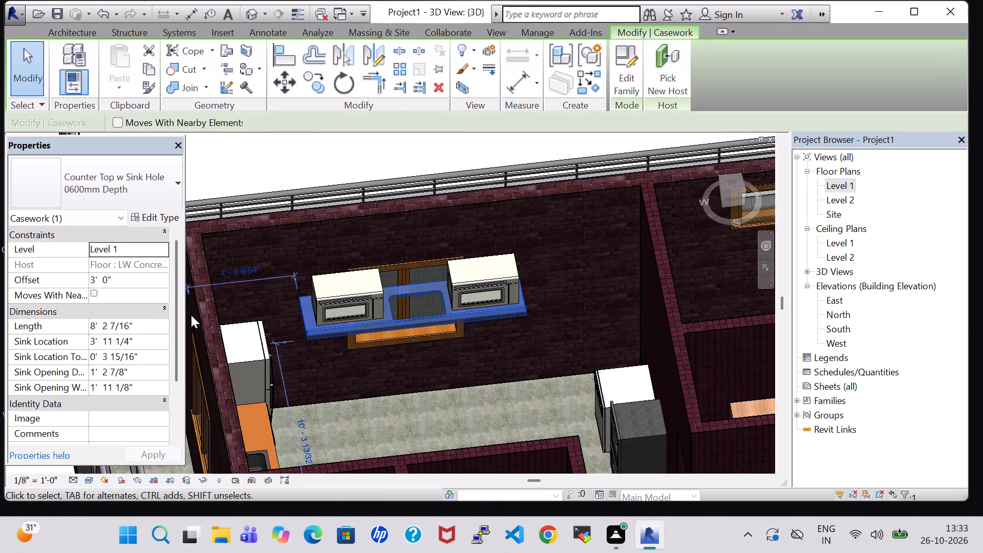
pyautogui.click(96, 275)
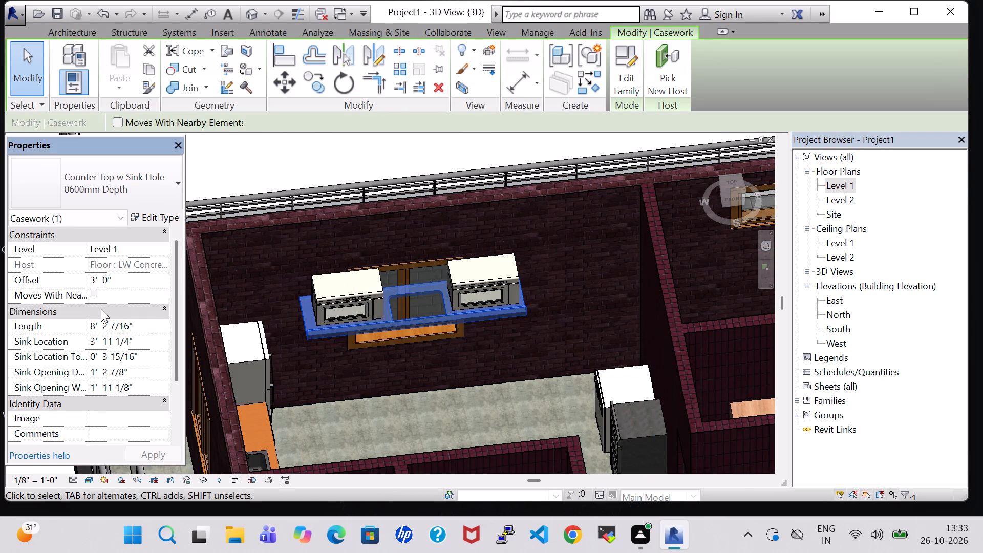
pyautogui.press('BackSpace')
pyautogui.press('2')
pyautogui.press('Return')
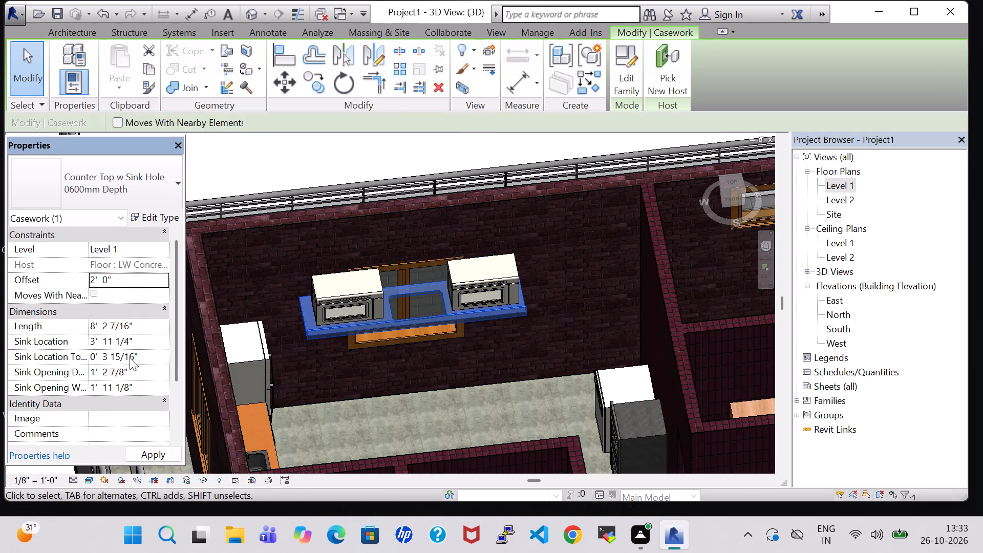
# Set the offset of both microwaves above the counter top to 2' 0".
pyautogui.click(498, 295)
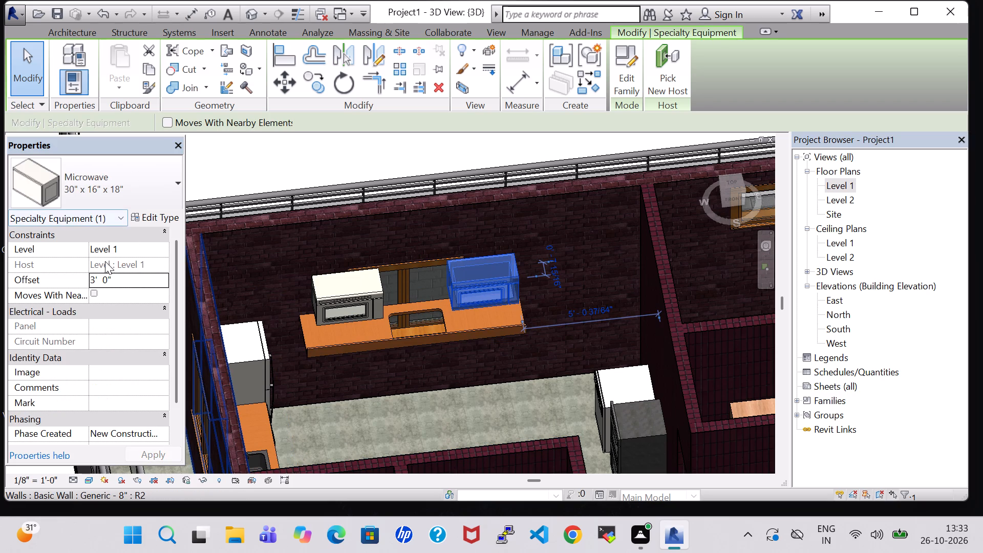
pyautogui.click(95, 277)
pyautogui.press('BackSpace')
pyautogui.press('2')
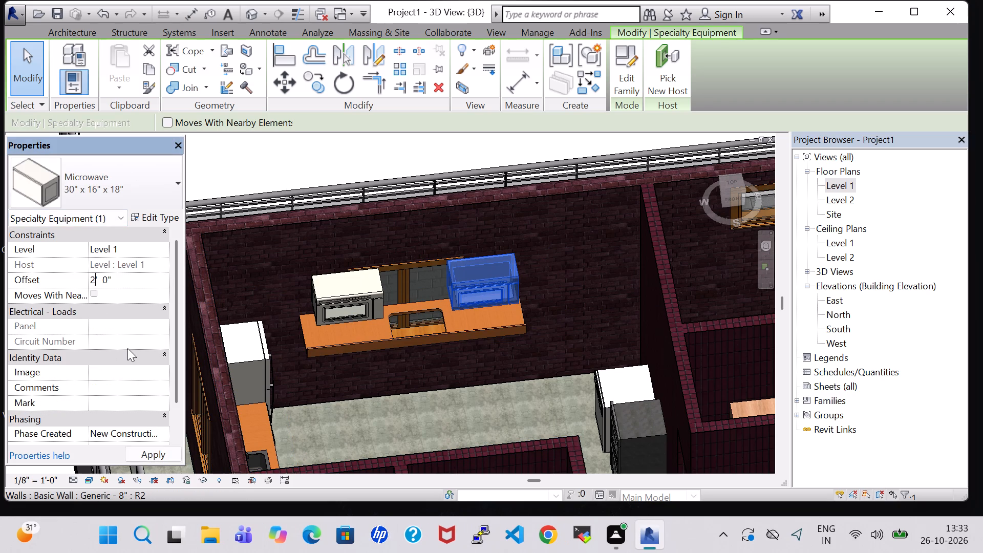
pyautogui.press('Return')
pyautogui.click(352, 305)
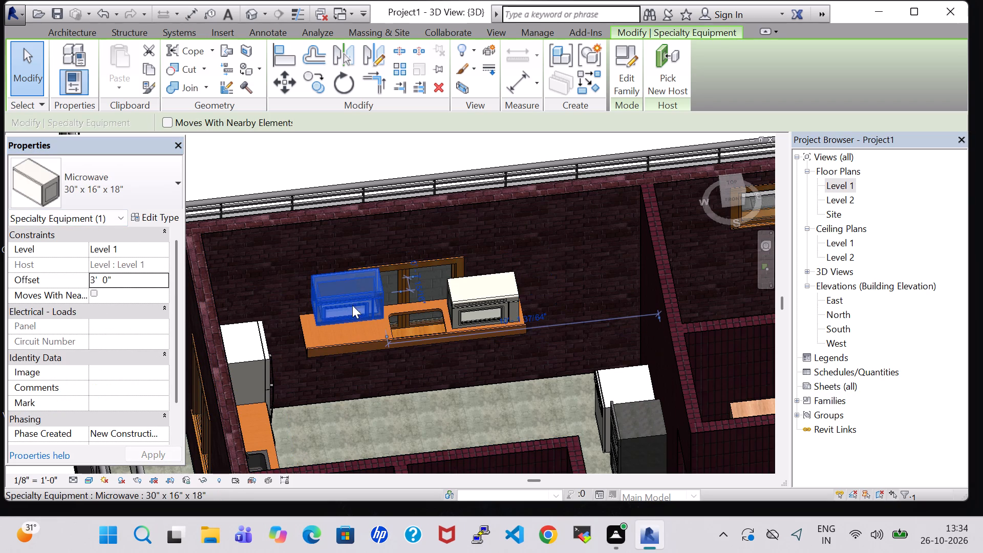
pyautogui.click(96, 282)
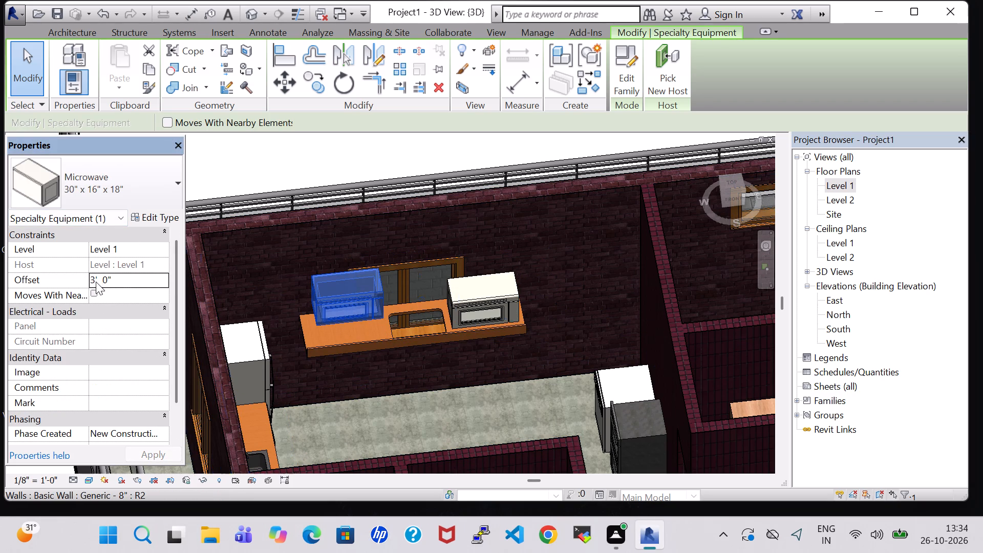
pyautogui.press('BackSpace')
pyautogui.press('2')
pyautogui.press('Return')
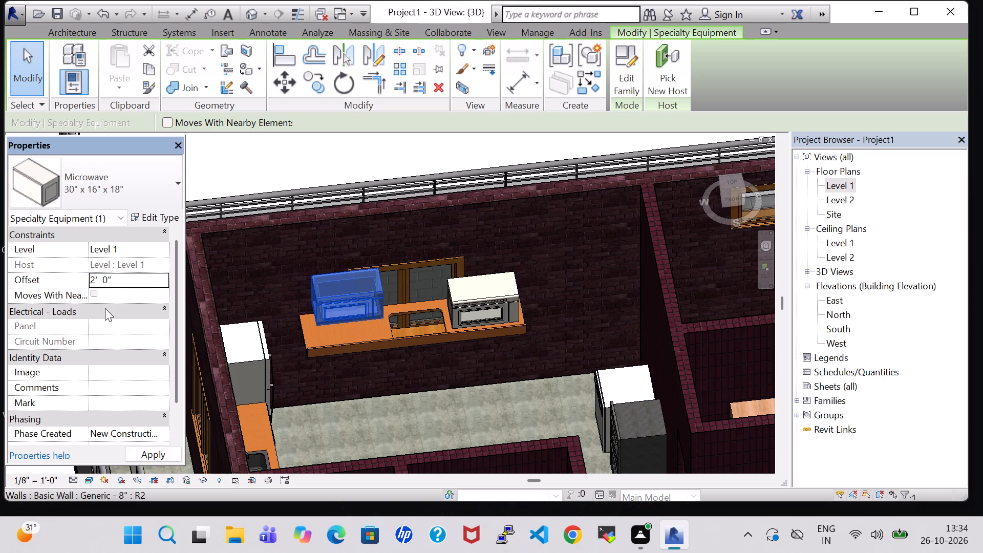
# Nudge the 48" x 48" casement window behind the microwaves upward to a sill height of 5' 1".
pyautogui.click(423, 270)
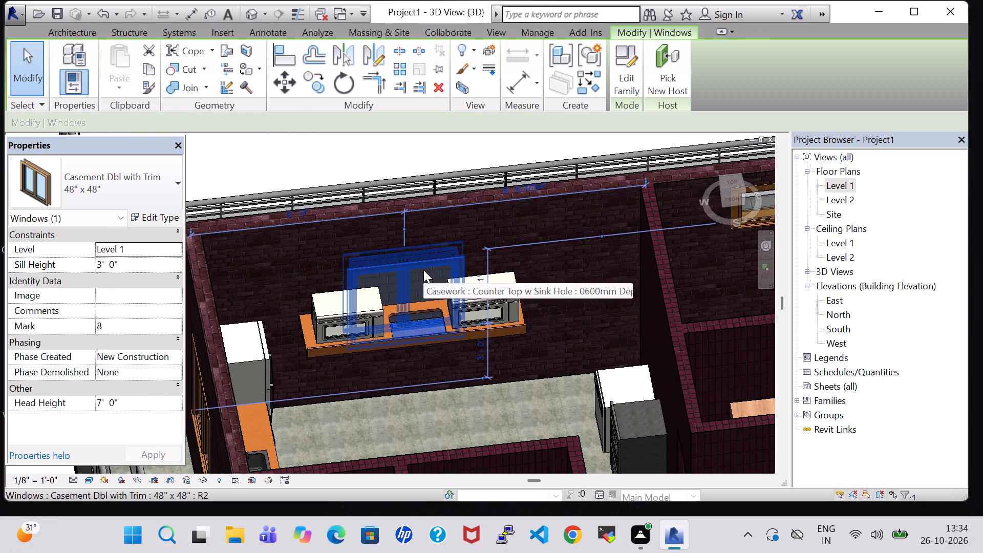
pyautogui.press('Up')
pyautogui.press('Up')
pyautogui.press('Up')
pyautogui.press('Up')
pyautogui.press('Up')
pyautogui.press('Up')
pyautogui.press('Up')
pyautogui.press('Up')
pyautogui.press('Up')
pyautogui.press('Up')
pyautogui.press('Up')
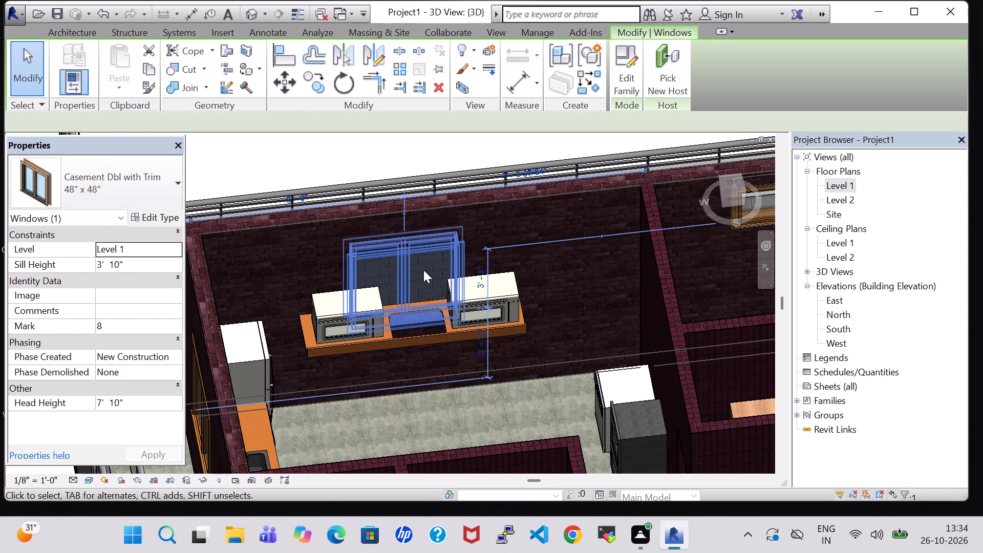
pyautogui.press('Up')
pyautogui.press('Up')
pyautogui.press('Up')
pyautogui.press('Up')
pyautogui.press('Up')
pyautogui.press('Up')
pyautogui.press('Up')
pyautogui.press('Up')
pyautogui.press('Up')
pyautogui.press('Up')
pyautogui.press('Up')
pyautogui.press('Up')
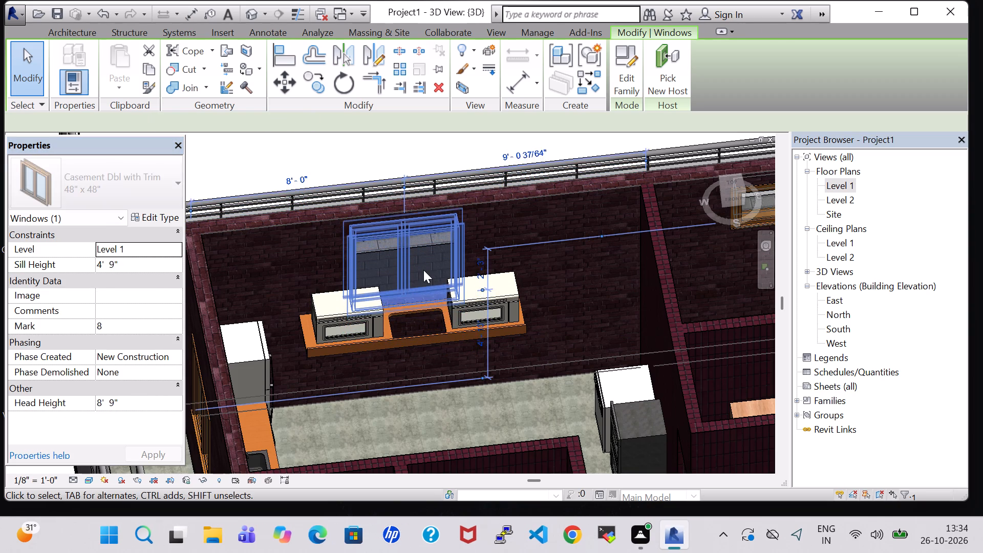
pyautogui.press('Up')
pyautogui.press('Up')
pyautogui.click(454, 407)
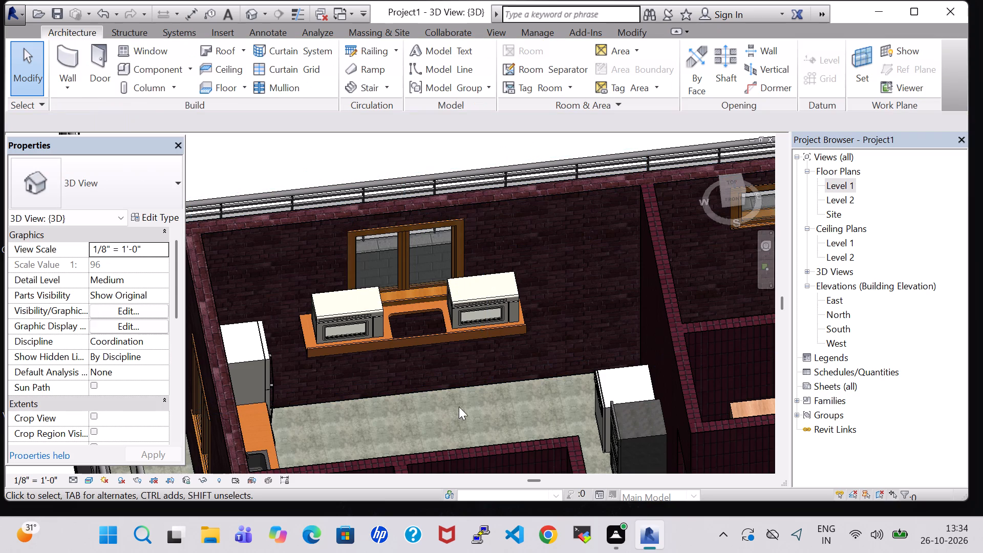
# Nudge the kitchen window behind the microwaves up three more increments to a sill height of 5' 4".
pyautogui.keyDown('shift'); pyautogui.moveTo(491, 413); pyautogui.dragTo(484, 377, button='middle'); pyautogui.keyUp('shift')
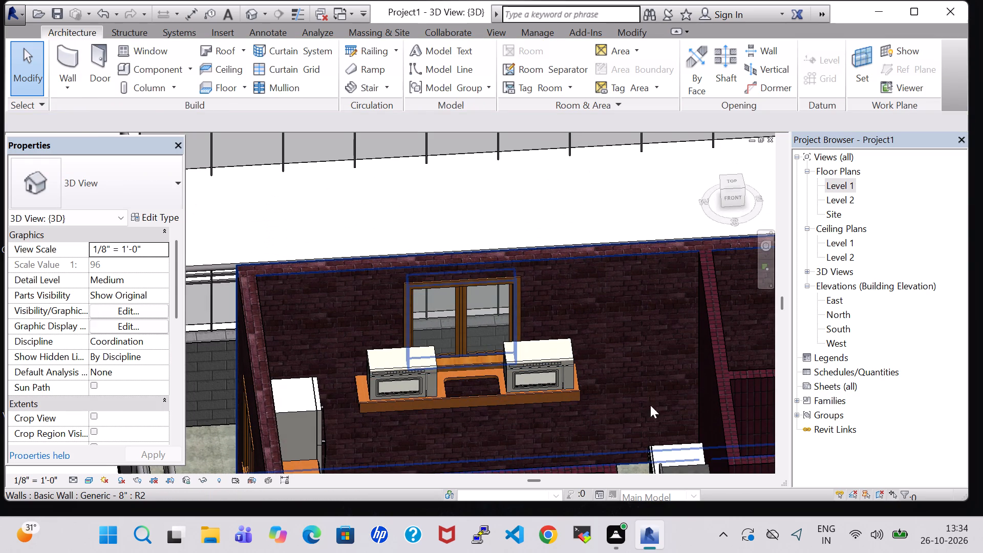
pyautogui.click(482, 281)
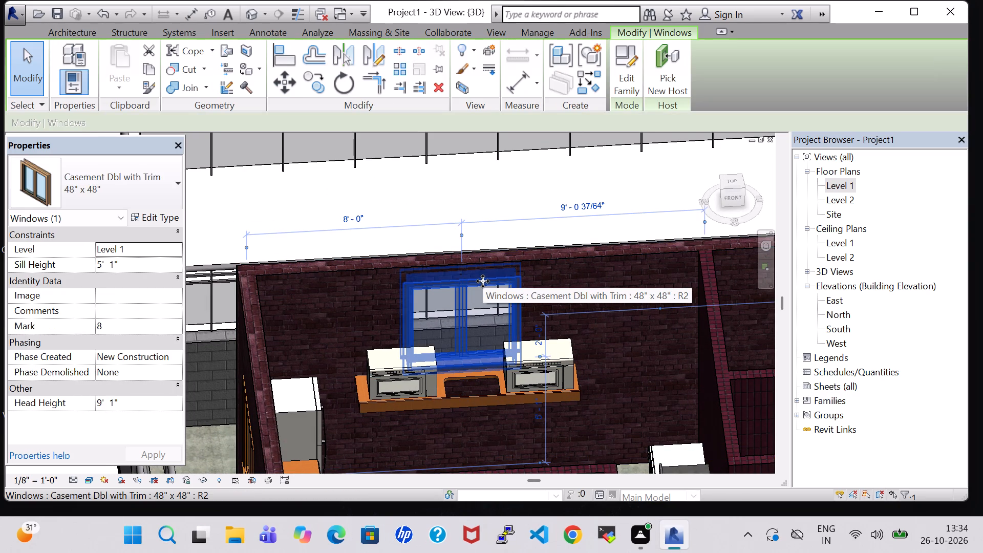
pyautogui.press('Up')
pyautogui.press('Up')
pyautogui.press('Up')
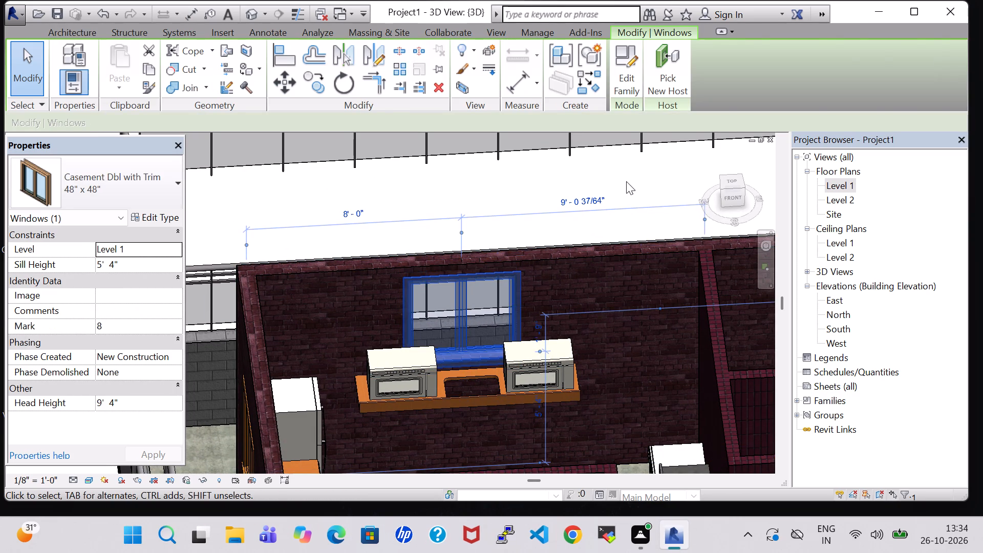
pyautogui.click(626, 181)
# In the Level 1 plan, load the Trash Compactor component family from the US Imperial library's Domestic folder.
pyautogui.keyDown('shift'); pyautogui.moveTo(627, 393); pyautogui.dragTo(605, 426, button='middle'); pyautogui.keyUp('shift')
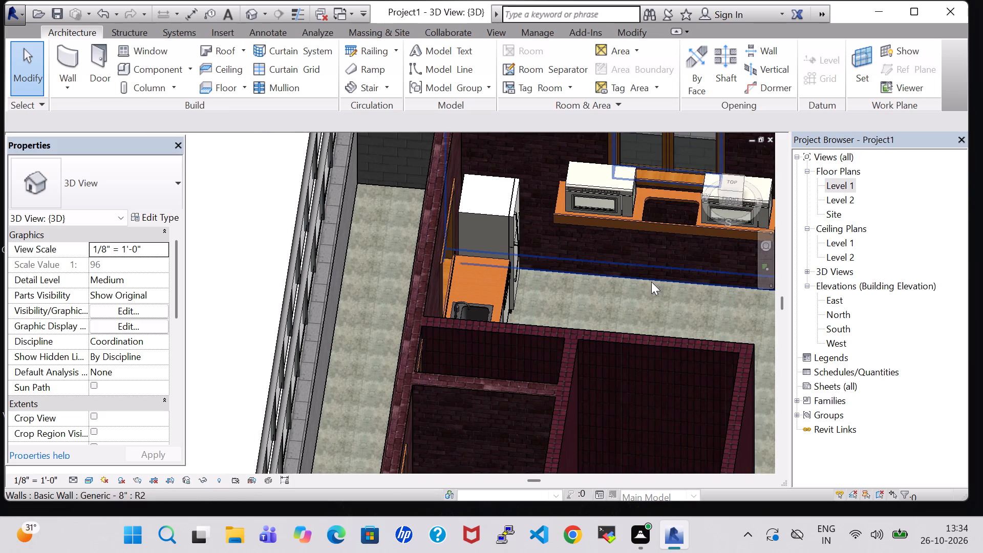
pyautogui.moveTo(651, 282); pyautogui.dragTo(501, 358, button='middle')
pyautogui.keyDown('shift'); pyautogui.moveTo(633, 249); pyautogui.dragTo(634, 314, button='middle'); pyautogui.keyUp('shift')
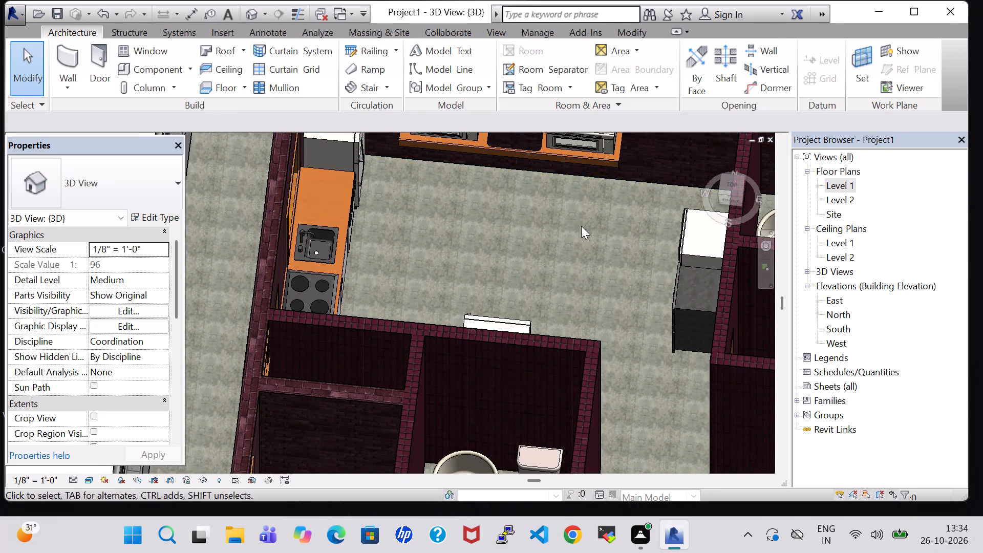
pyautogui.moveTo(581, 226); pyautogui.dragTo(542, 348, button='middle')
pyautogui.doubleClick(836, 187)
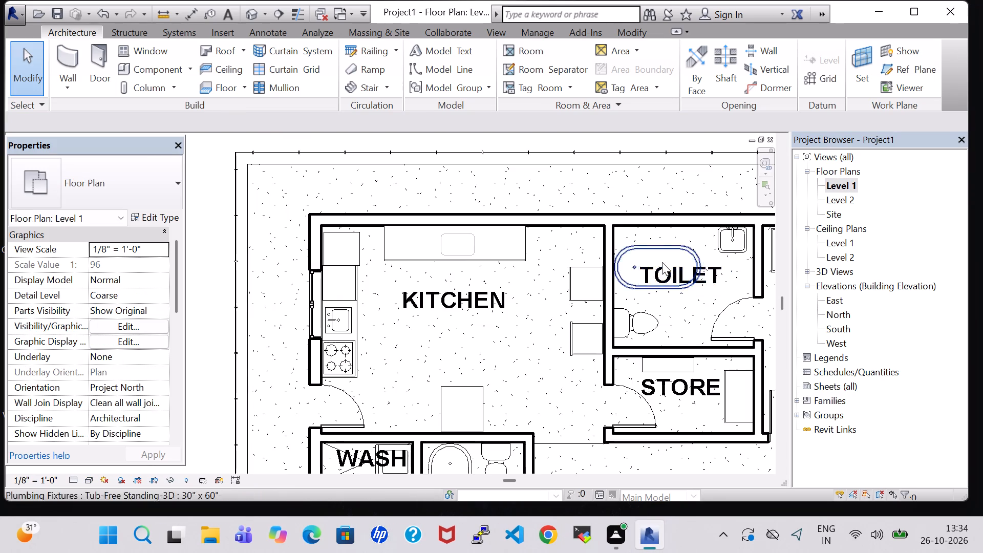
pyautogui.scroll(-3, 505, 303)
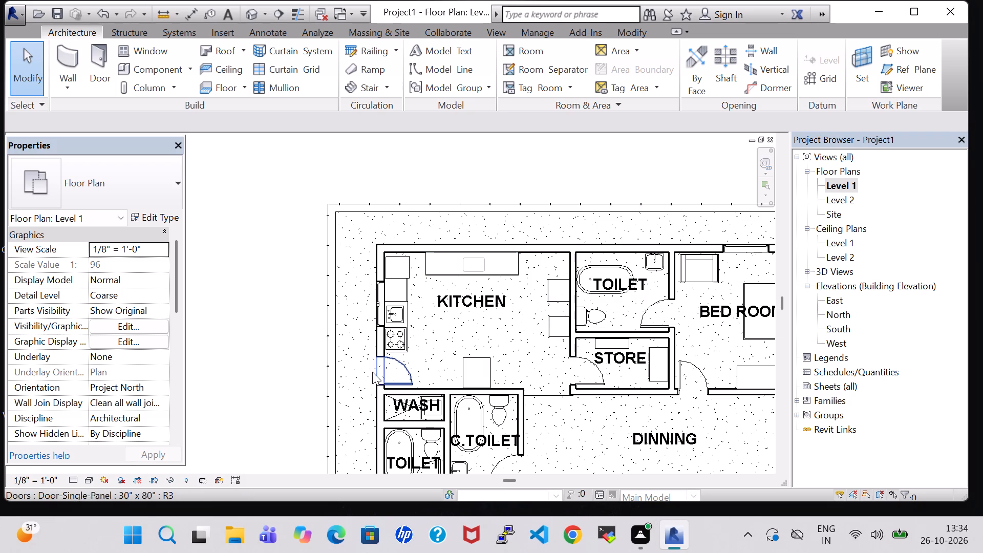
pyautogui.click(144, 63)
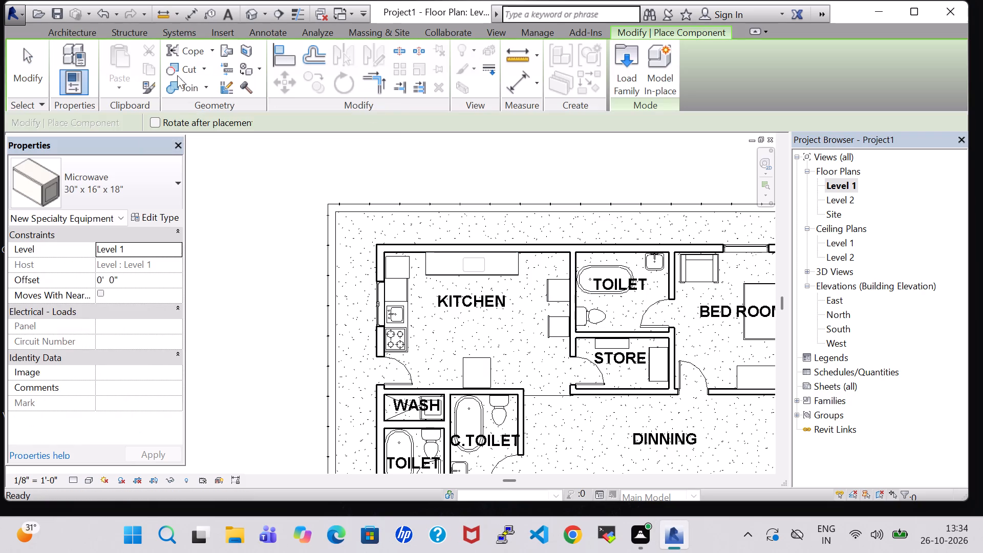
pyautogui.click(630, 82)
pyautogui.scroll(-1, 555, 193)
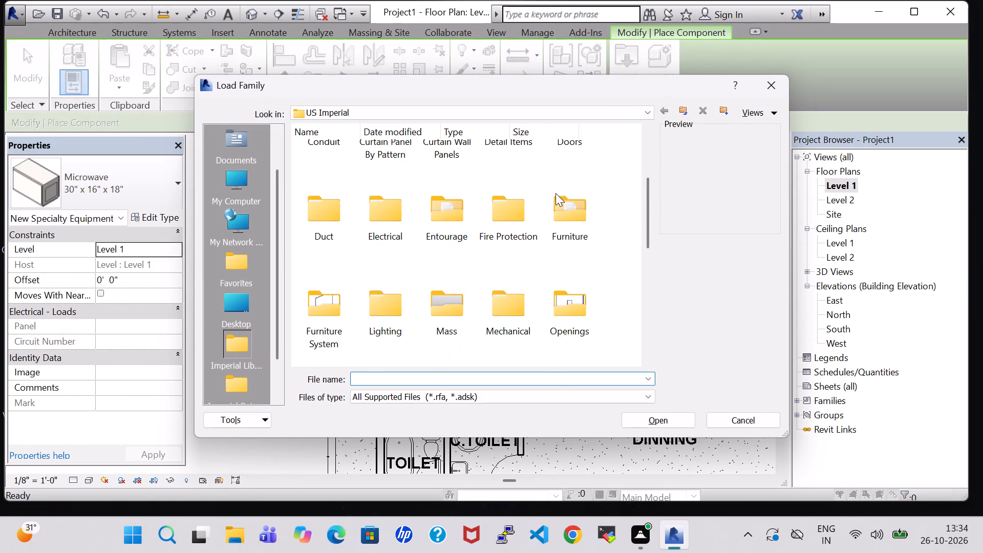
pyautogui.scroll(-2, 401, 298)
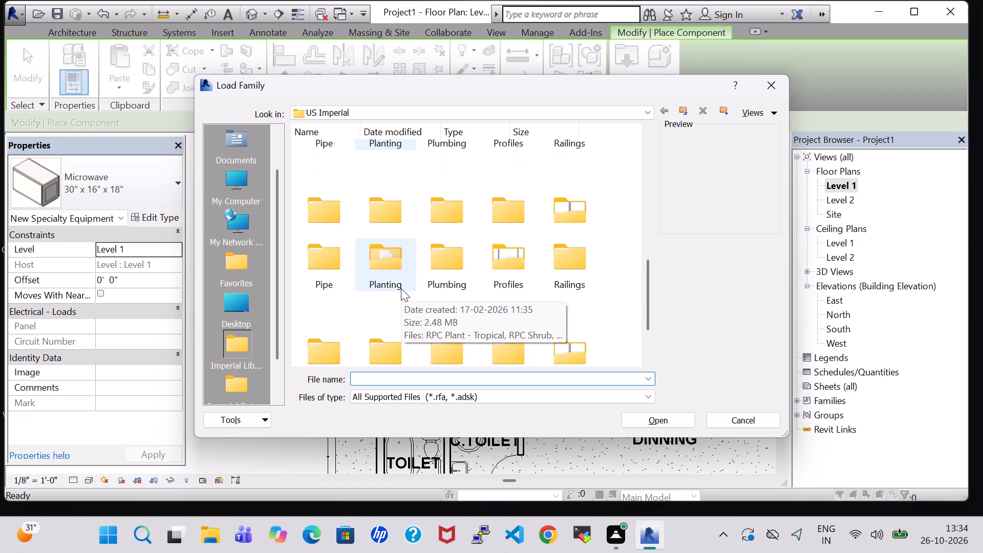
pyautogui.doubleClick(393, 232)
pyautogui.doubleClick(387, 177)
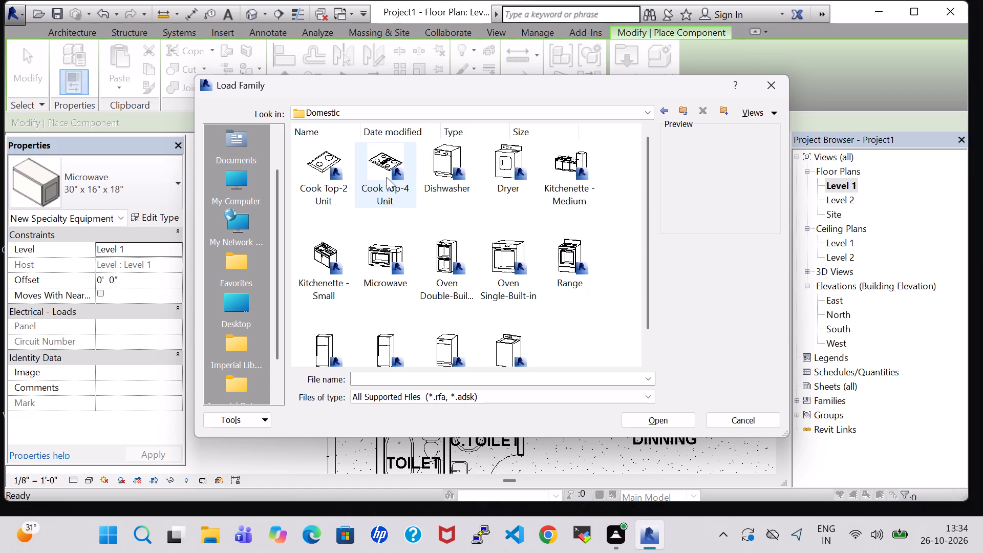
pyautogui.scroll(-1, 411, 245)
pyautogui.click(461, 328)
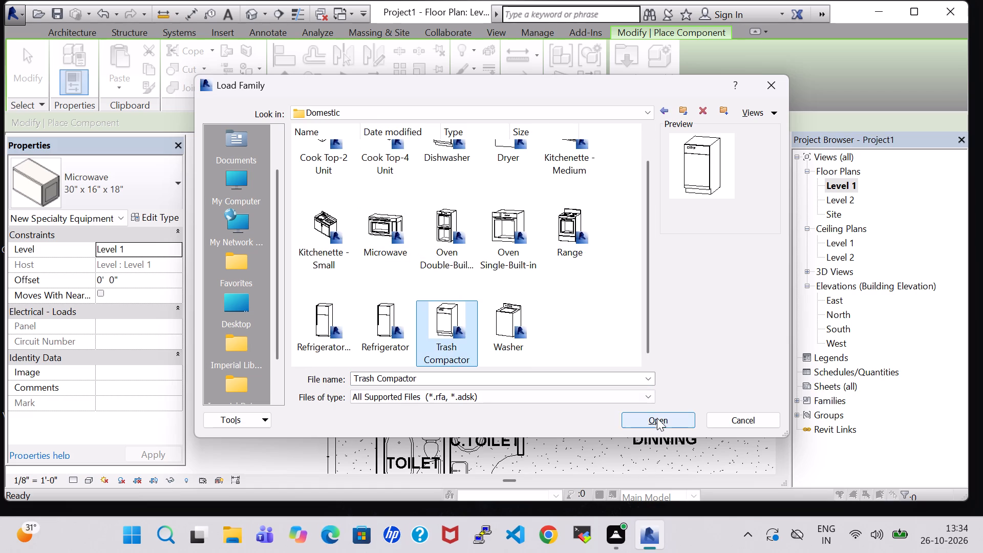
pyautogui.click(657, 418)
# Place the 18" x 24" x 34 1/2" Trash Compactor, turned back to the WASH room wall, between the kitchen door and the refrigerator.
pyautogui.scroll(5, 435, 353)
pyautogui.press('space')
pyautogui.press('space')
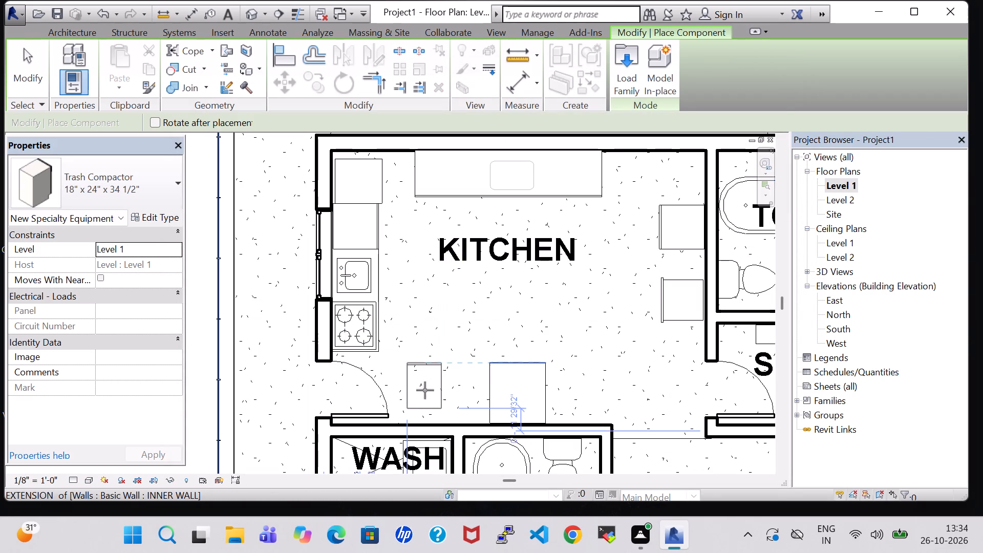
pyautogui.click(426, 400)
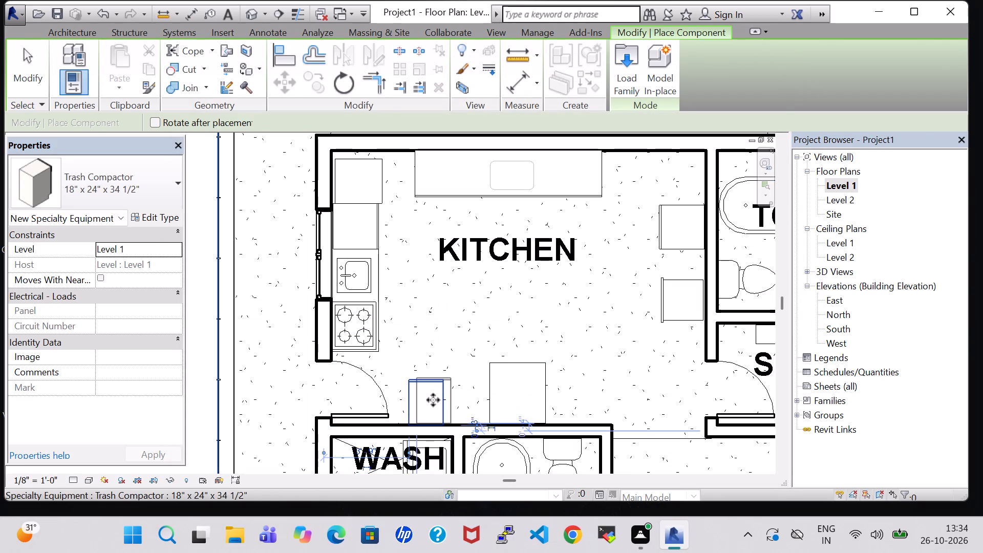
pyautogui.press('Escape')
pyautogui.press('Escape')
# Check which appliances stand along the kitchen walls in plan, and examine the kitchen and its trash compactor in the 3D view.
pyautogui.click(697, 310)
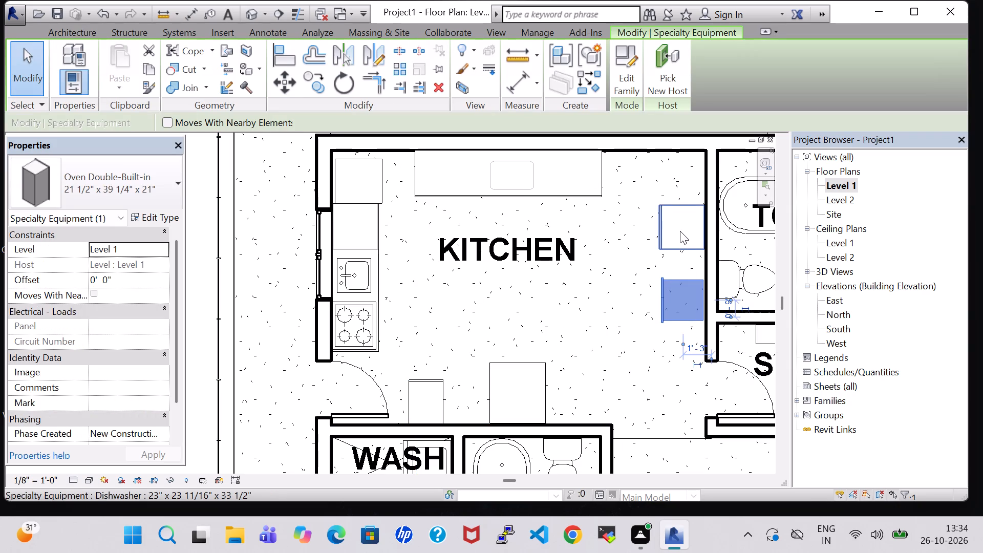
pyautogui.click(680, 229)
pyautogui.click(528, 364)
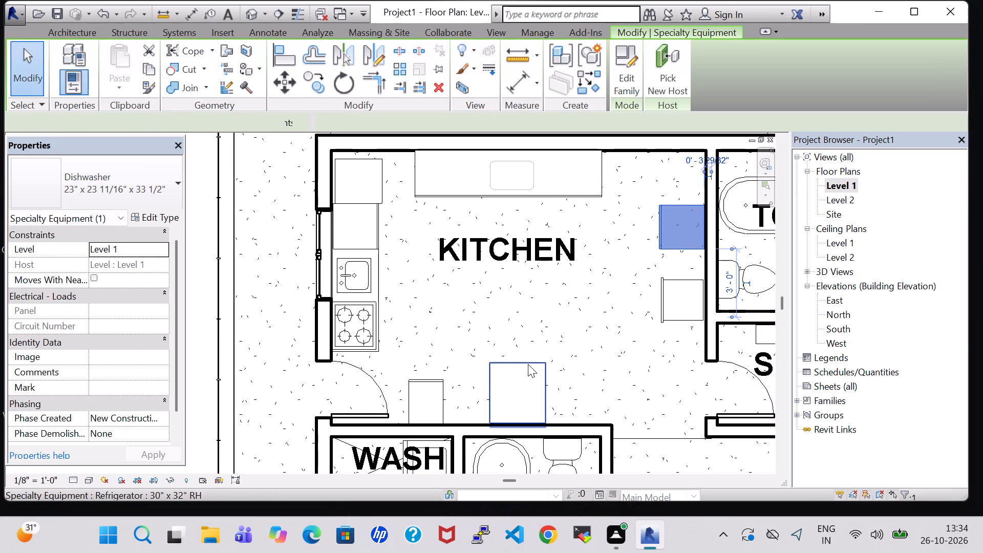
pyautogui.click(423, 375)
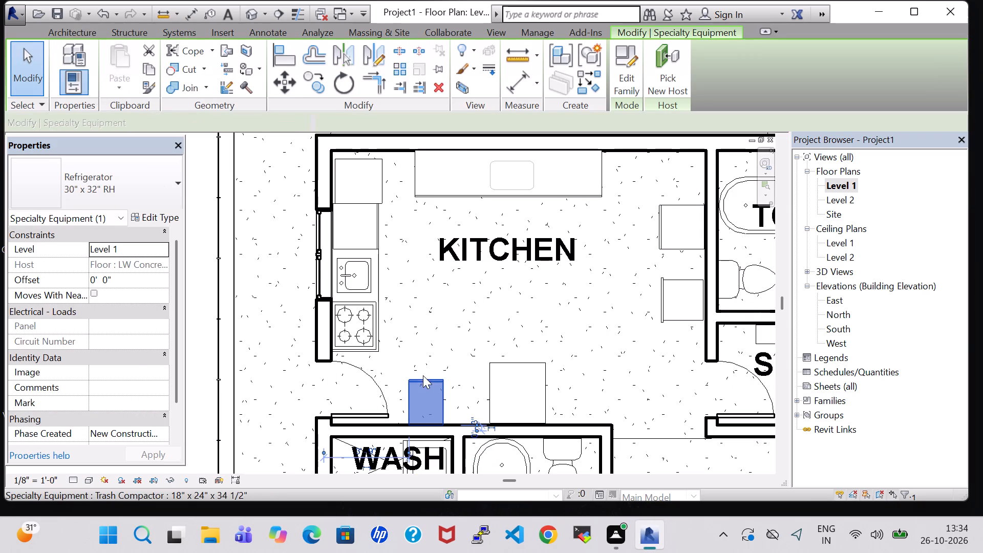
pyautogui.click(250, 14)
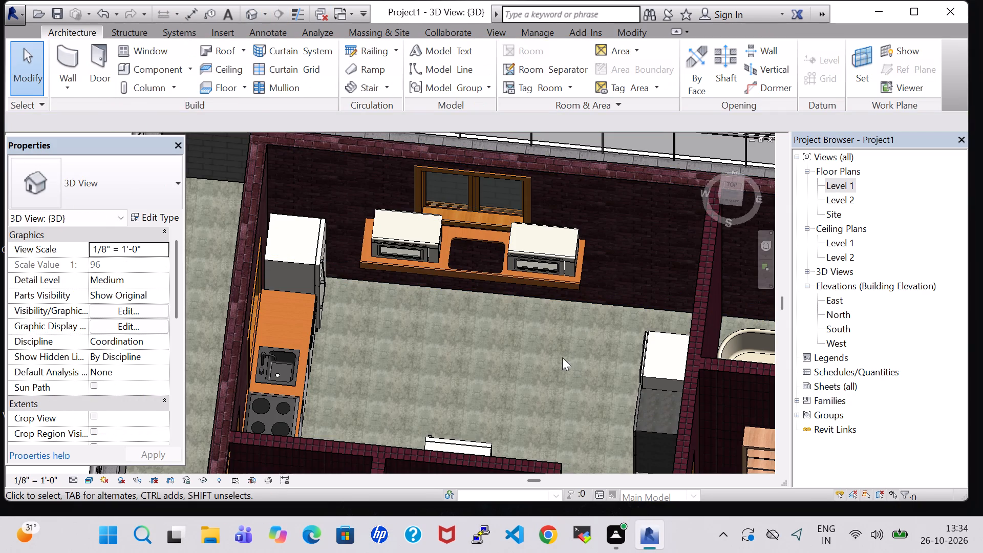
pyautogui.keyDown('shift'); pyautogui.moveTo(553, 360); pyautogui.dragTo(537, 443, button='middle'); pyautogui.keyUp('shift')
pyautogui.keyDown('shift'); pyautogui.moveTo(658, 209); pyautogui.dragTo(628, 269, button='middle'); pyautogui.keyUp('shift')
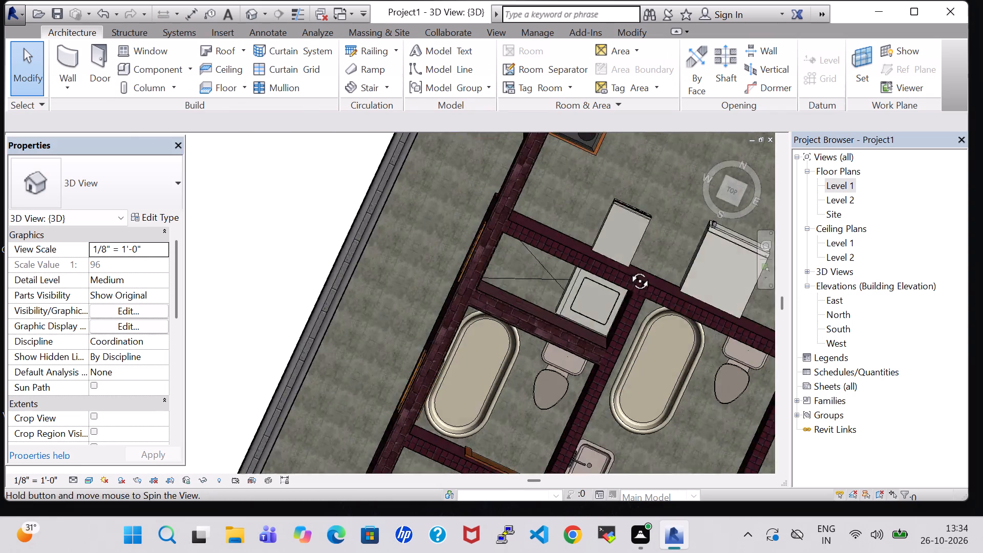
pyautogui.keyDown('shift'); pyautogui.moveTo(628, 269); pyautogui.dragTo(624, 273, button='middle'); pyautogui.keyUp('shift')
pyautogui.moveTo(644, 375); pyautogui.dragTo(280, 373, button='middle')
pyautogui.middleClick(276, 373)
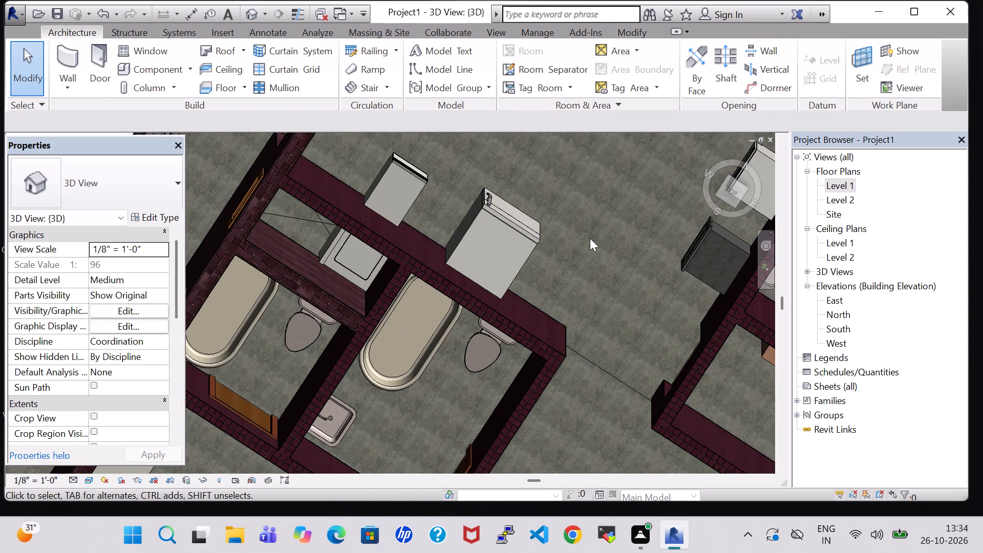
pyautogui.keyDown('shift'); pyautogui.moveTo(595, 296); pyautogui.dragTo(604, 174, button='middle'); pyautogui.keyUp('shift')
pyautogui.moveTo(583, 236); pyautogui.dragTo(592, 193, button='middle')
pyautogui.keyDown('shift'); pyautogui.moveTo(493, 313); pyautogui.dragTo(487, 282, button='middle'); pyautogui.keyUp('shift')
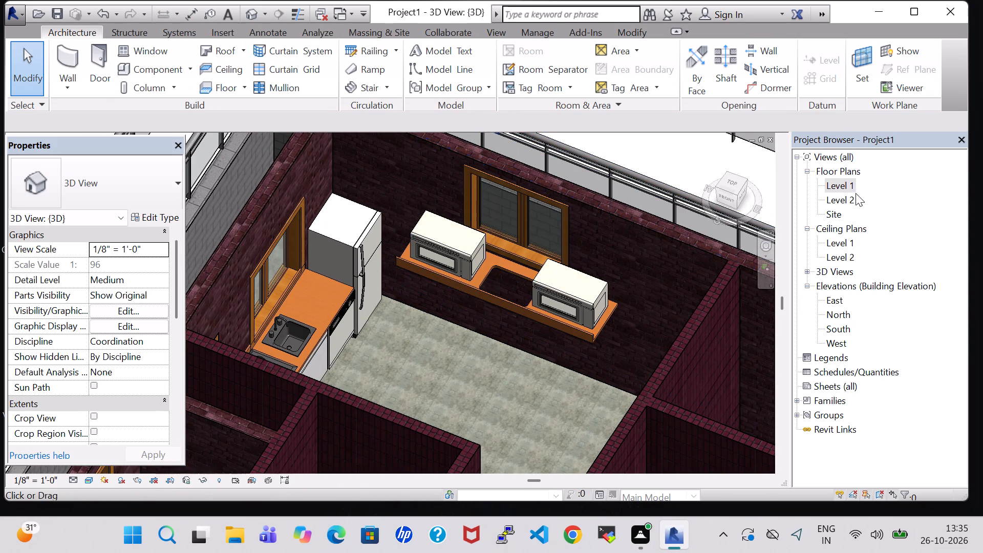
# In the Level 1 plan, nudge the Kitchenette - Medium unit two increments down along the kitchen's window wall toward the door.
pyautogui.doubleClick(854, 188)
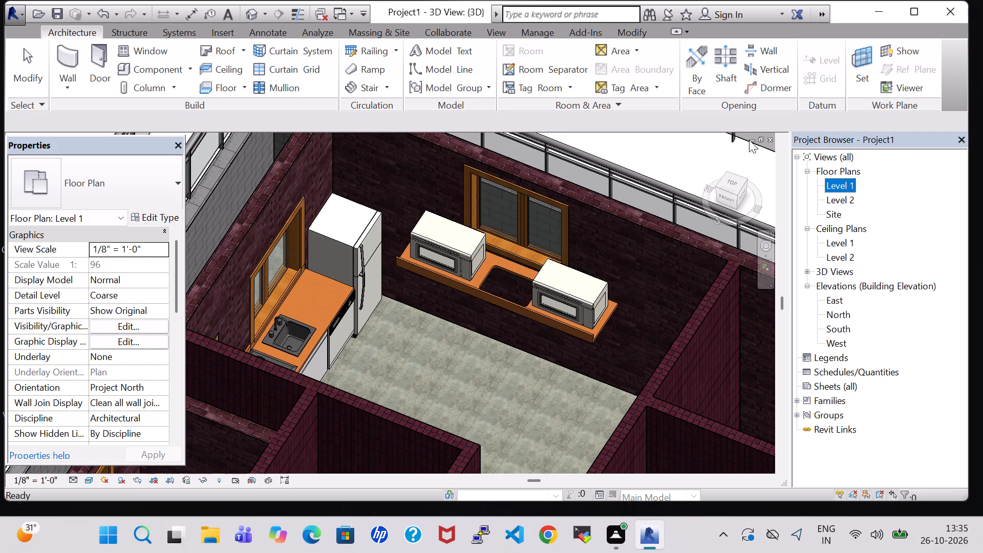
pyautogui.doubleClick(837, 184)
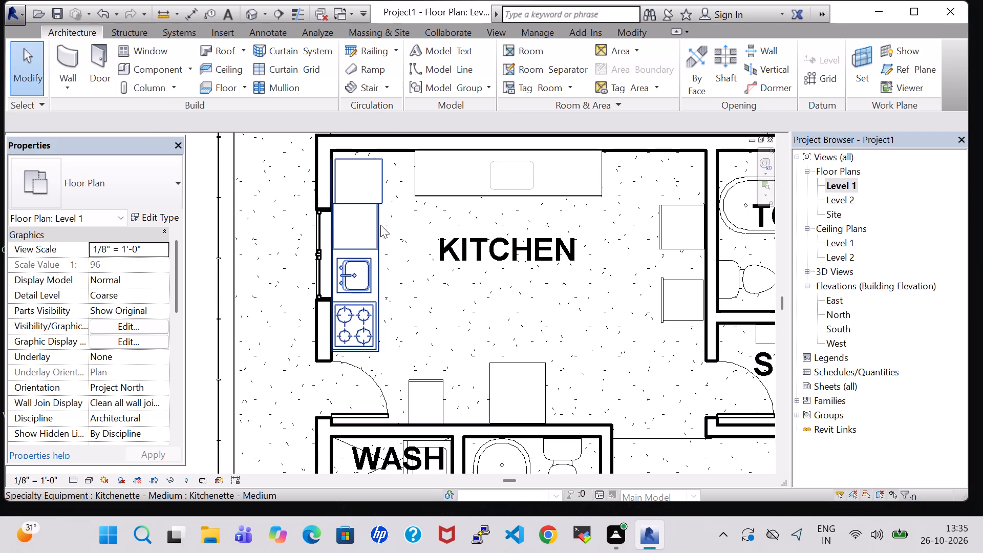
pyautogui.click(367, 227)
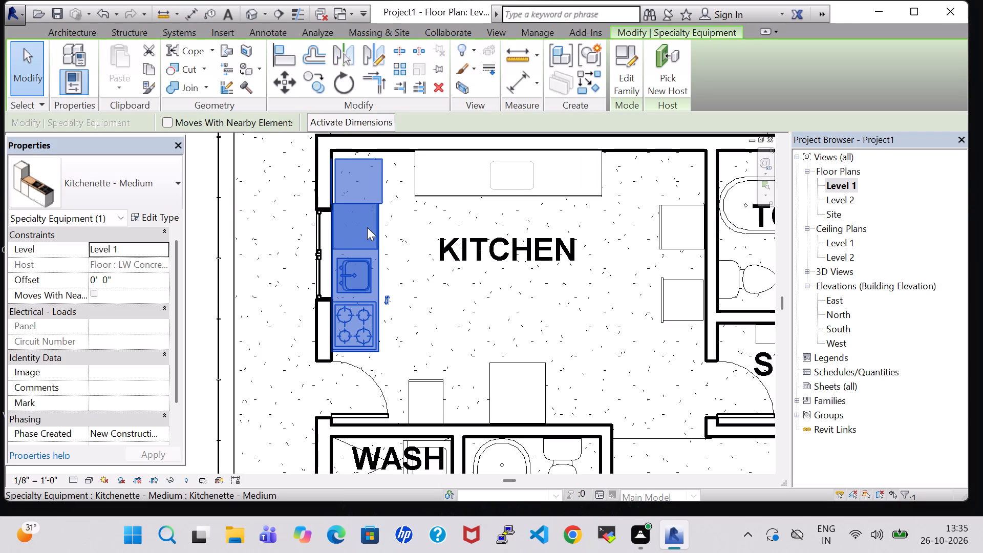
pyautogui.press('Down')
pyautogui.press('Down')
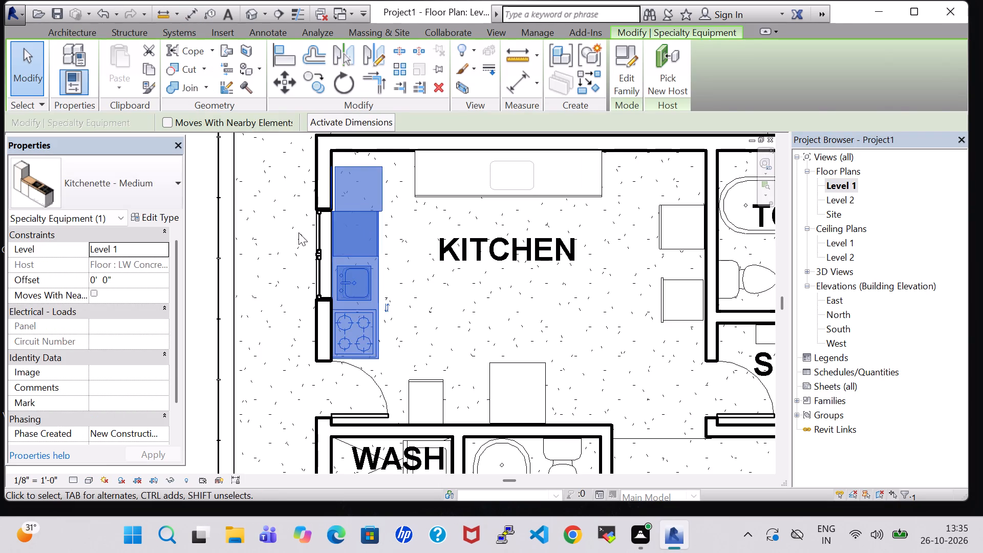
pyautogui.click(286, 235)
pyautogui.scroll(-2, 303, 250)
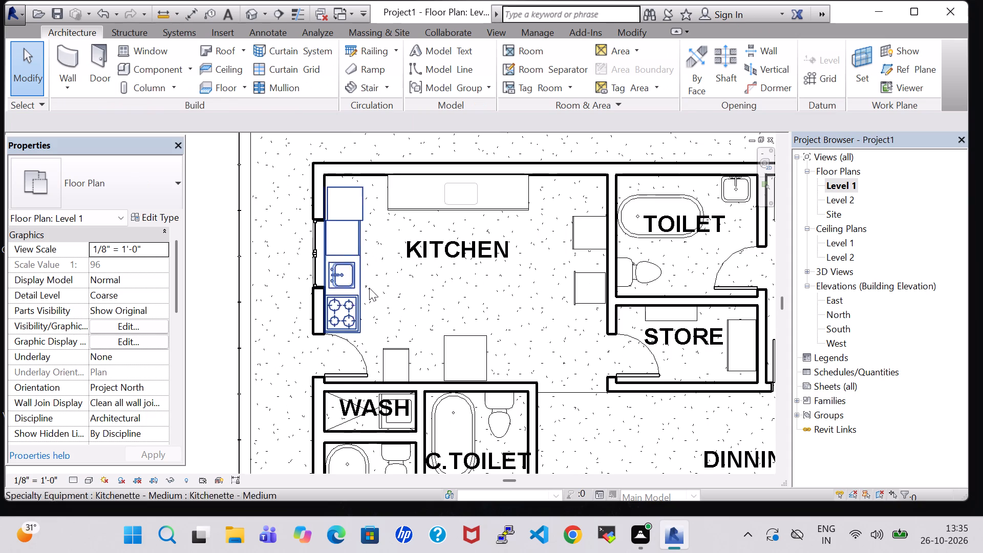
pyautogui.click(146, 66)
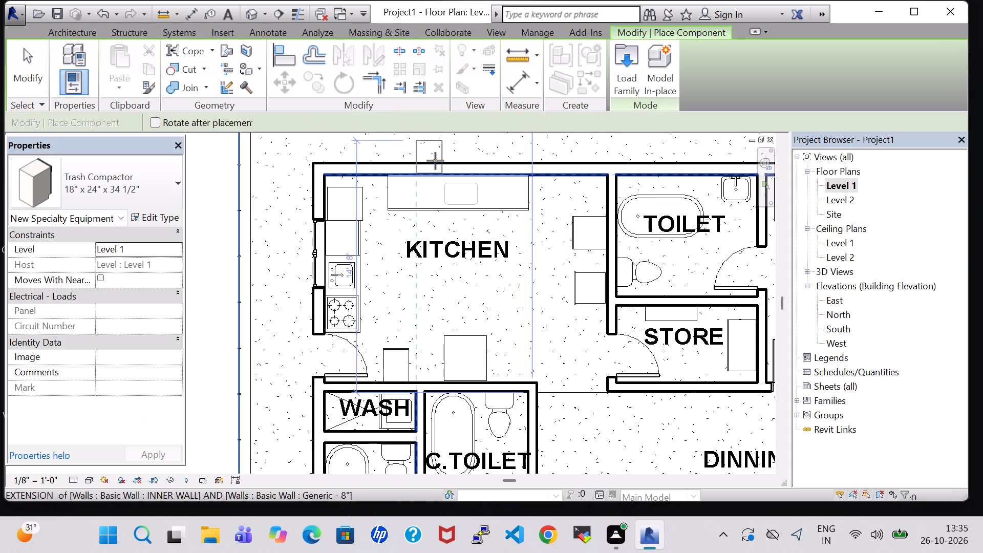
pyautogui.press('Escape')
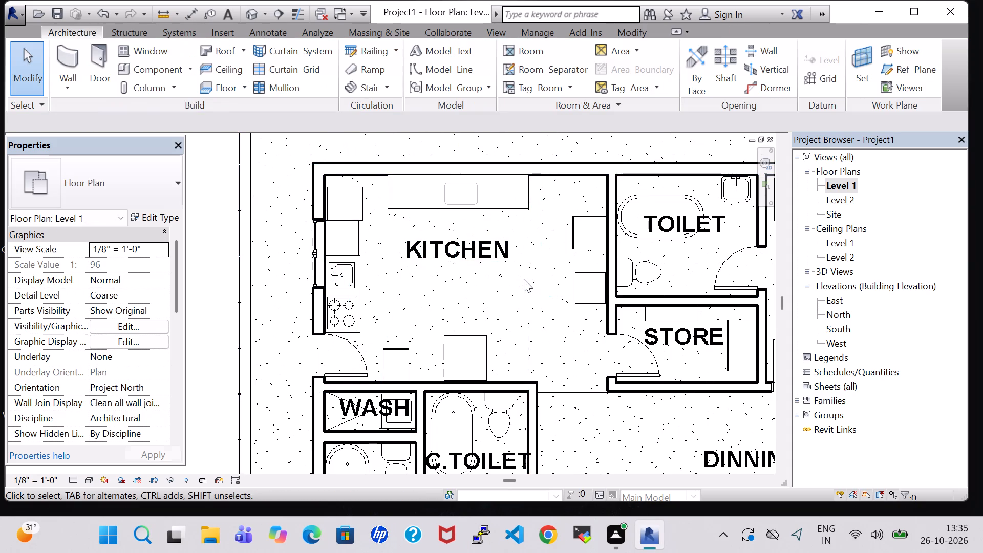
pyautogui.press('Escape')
# Examine the whole Level 1 plan, from the kitchen and living area down to the bedrooms and porch.
pyautogui.scroll(-5, 524, 279)
pyautogui.moveTo(514, 279); pyautogui.dragTo(438, 259, button='middle')
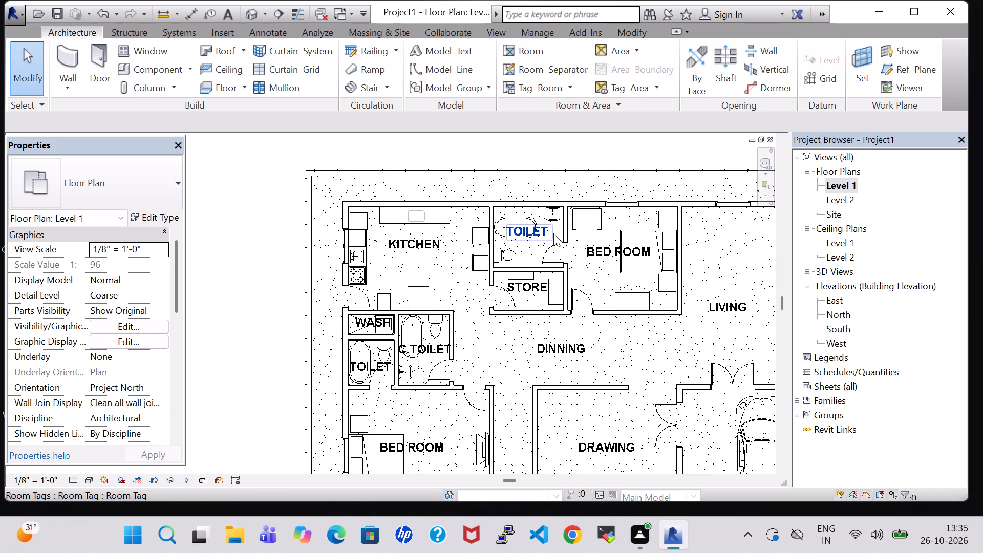
pyautogui.scroll(-1, 576, 313)
pyautogui.moveTo(578, 322); pyautogui.dragTo(489, 301, button='middle')
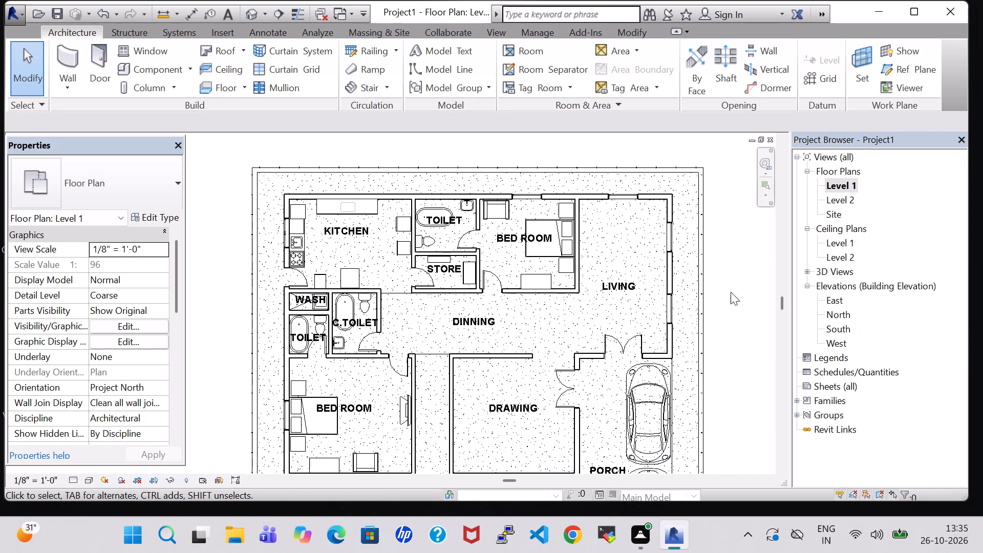
pyautogui.moveTo(744, 301); pyautogui.dragTo(730, 261, button='middle')
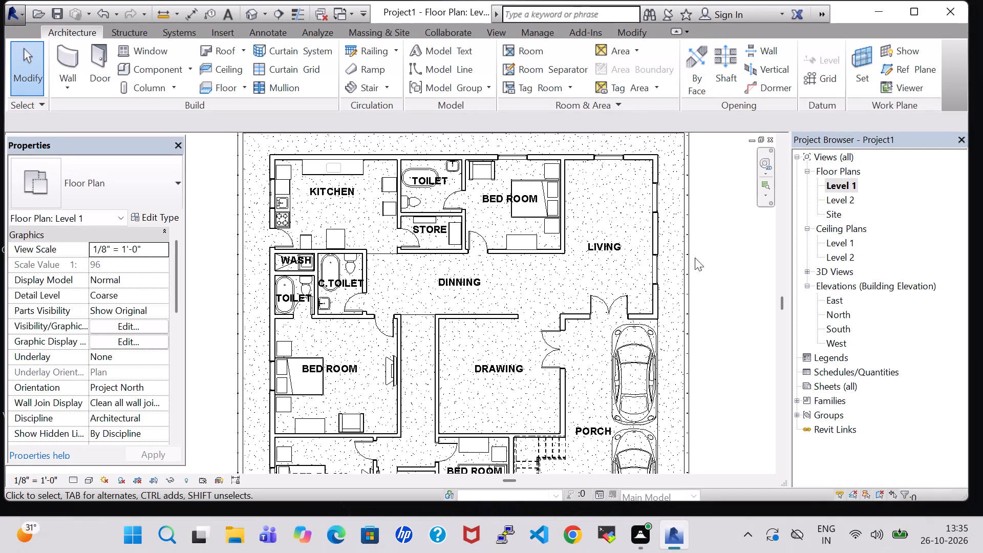
pyautogui.scroll(-1, 689, 257)
pyautogui.moveTo(701, 262); pyautogui.dragTo(667, 257, button='middle')
pyautogui.scroll(-1, 667, 257)
pyautogui.moveTo(681, 292); pyautogui.dragTo(659, 285, button='middle')
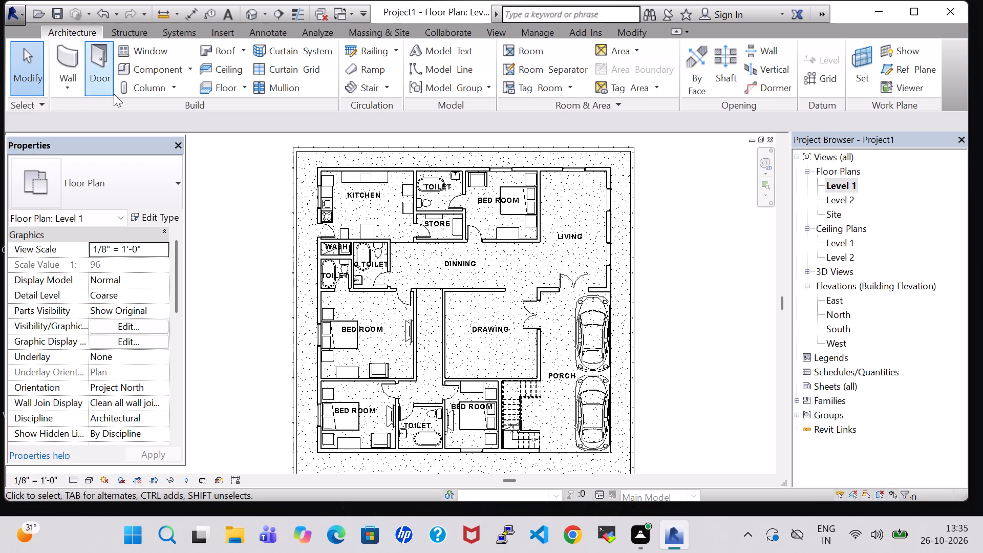
# Load the Table-Dining Round w Chairs component family from the US Imperial library's Furniture > Tables folder.
pyautogui.click(144, 69)
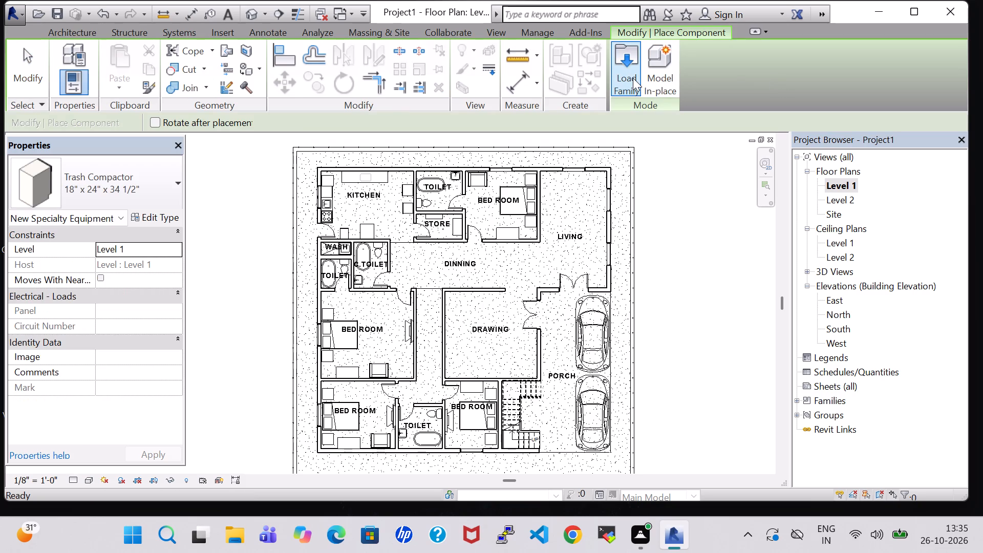
pyautogui.click(633, 78)
pyautogui.scroll(-1, 515, 220)
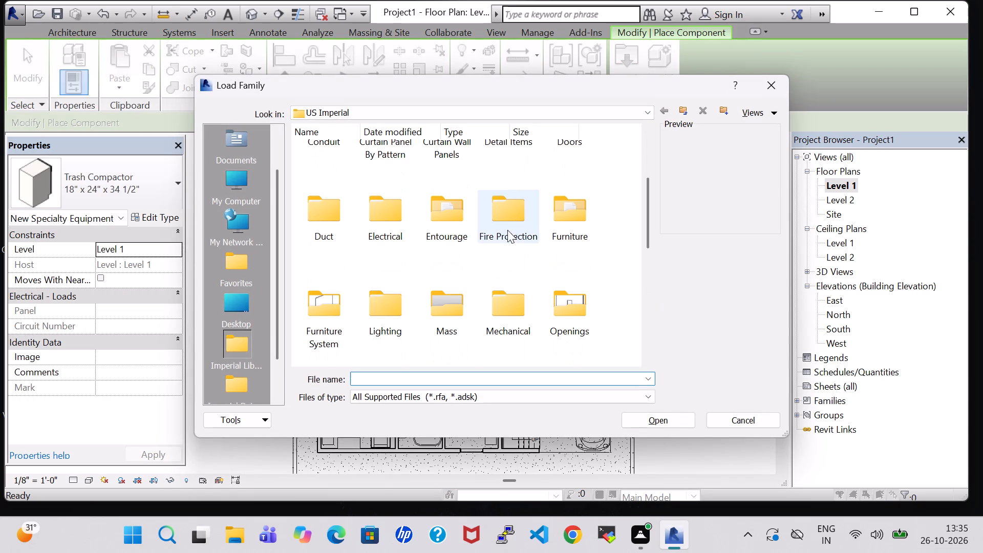
pyautogui.scroll(-1, 457, 267)
pyautogui.scroll(-1, 516, 230)
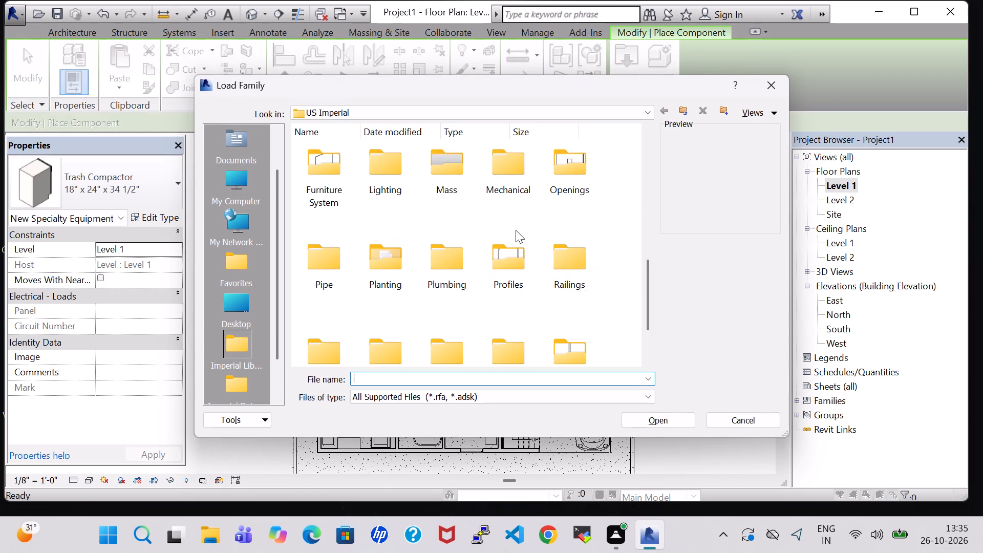
pyautogui.scroll(2, 584, 204)
pyautogui.doubleClick(581, 207)
pyautogui.click(383, 161)
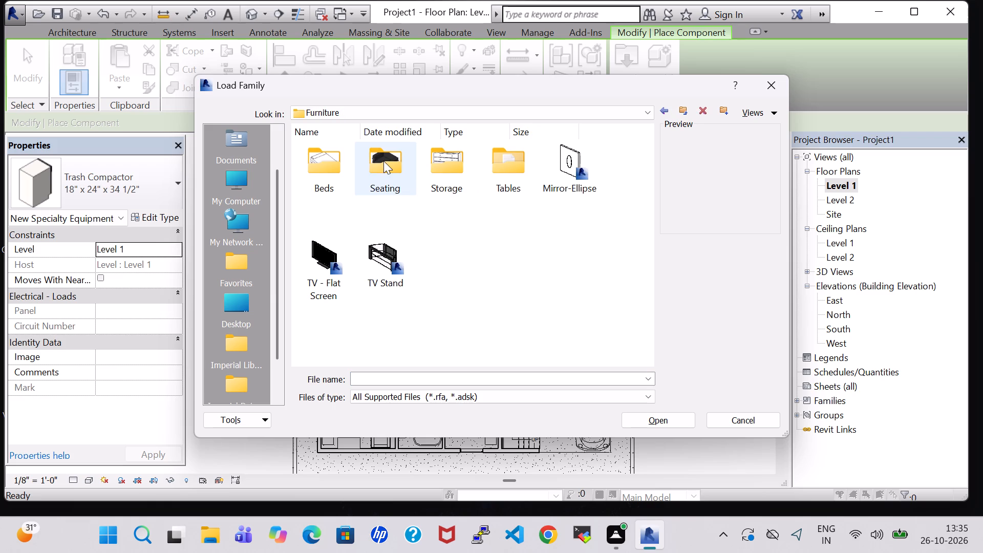
pyautogui.doubleClick(509, 161)
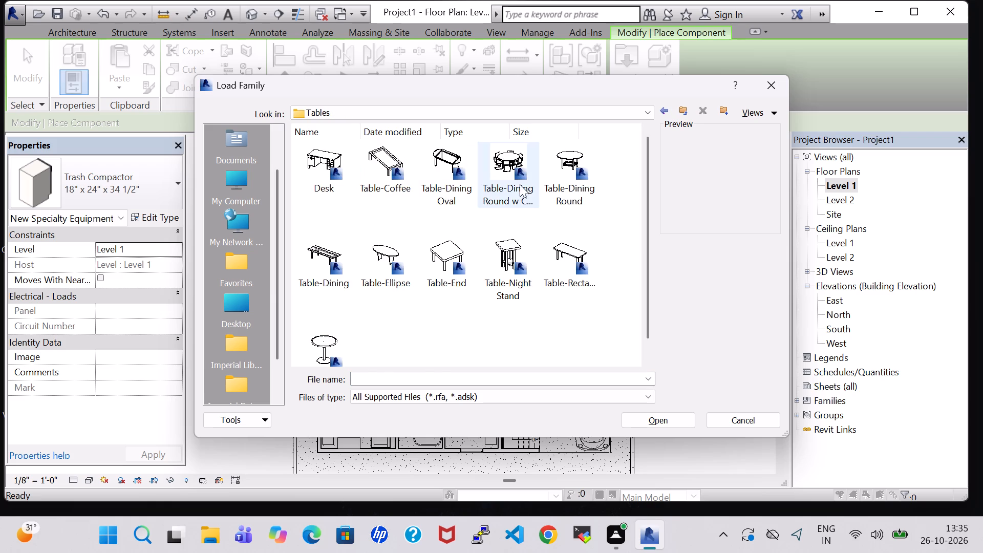
pyautogui.click(520, 183)
pyautogui.click(665, 416)
# Place the 36" Diameter round dining table with chairs in the DINNING area, just below the STORE room.
pyautogui.scroll(4, 433, 274)
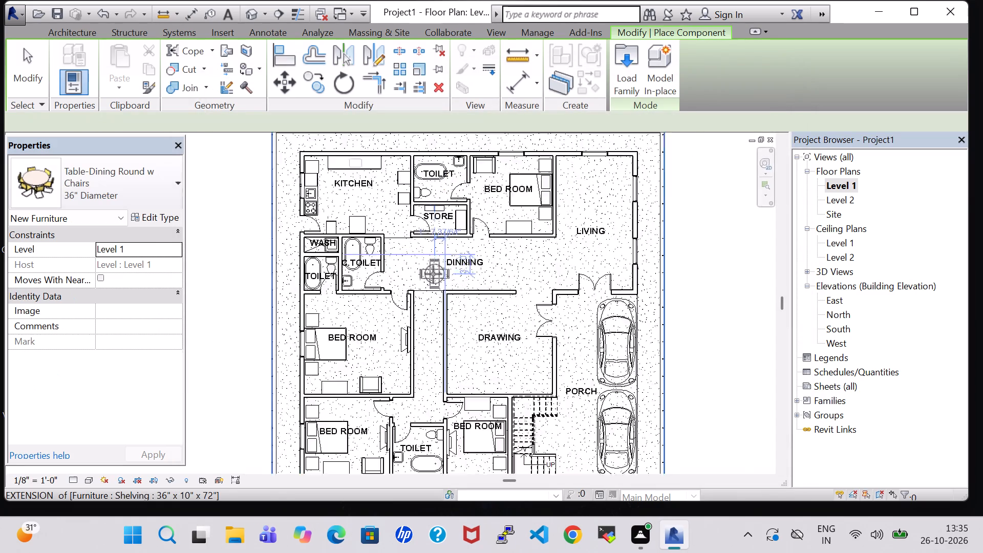
pyautogui.scroll(2, 433, 274)
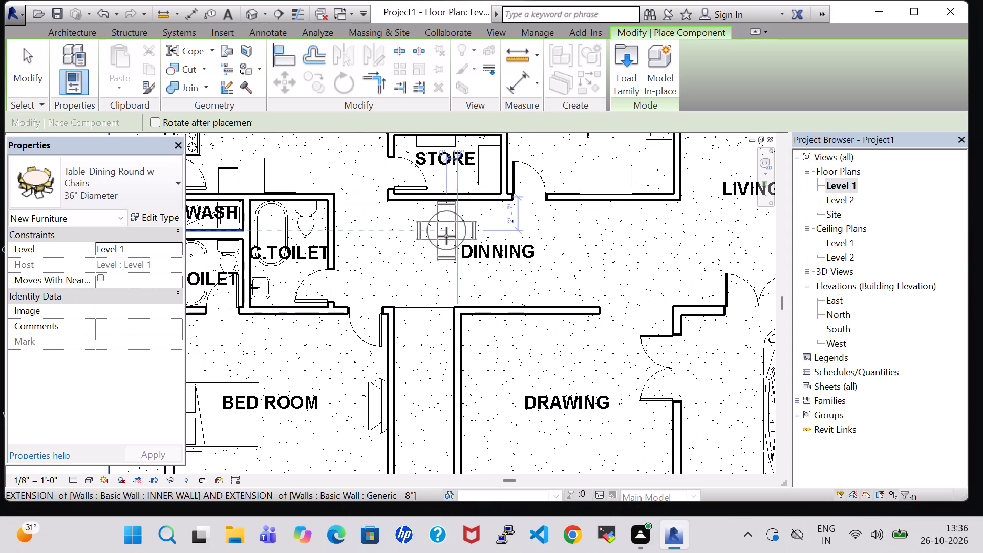
pyautogui.click(446, 236)
pyautogui.press('Escape')
pyautogui.press('Escape')
# Change the placed dining table to the 60" Diameter type.
pyautogui.click(468, 220)
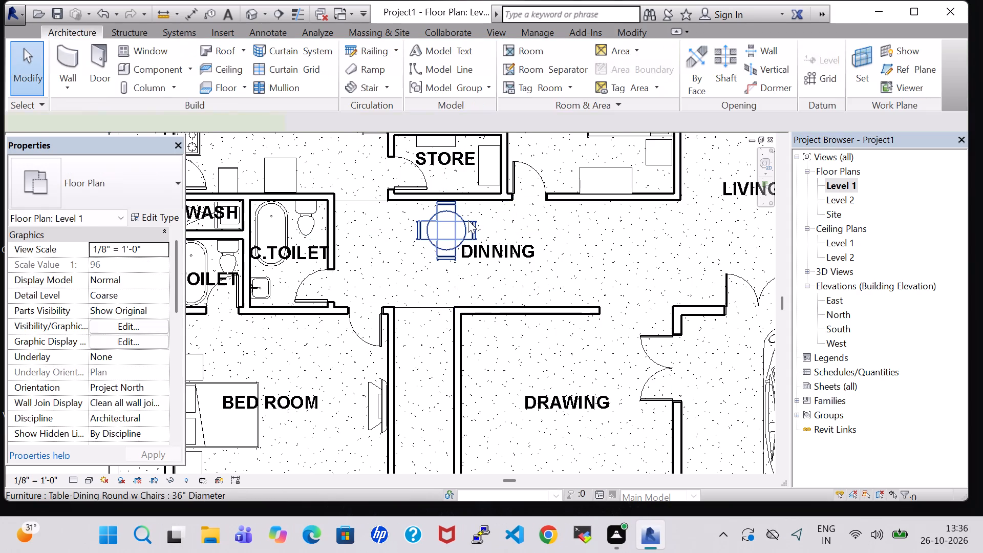
pyautogui.click(140, 171)
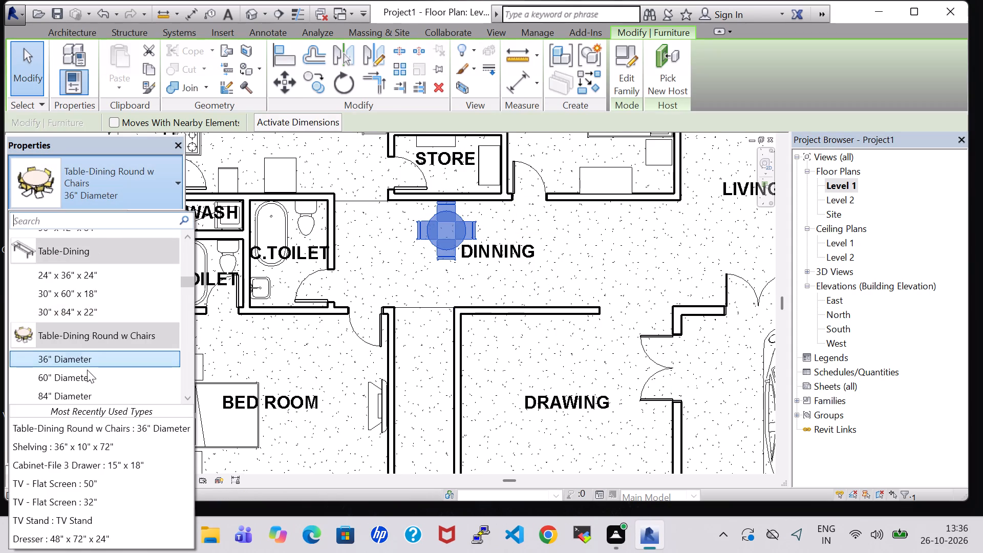
pyautogui.click(90, 383)
# Nudge the round dining table five increments down and one to the right, away from the STORE wall.
pyautogui.press('Down')
pyautogui.press('Down')
pyautogui.press('Down')
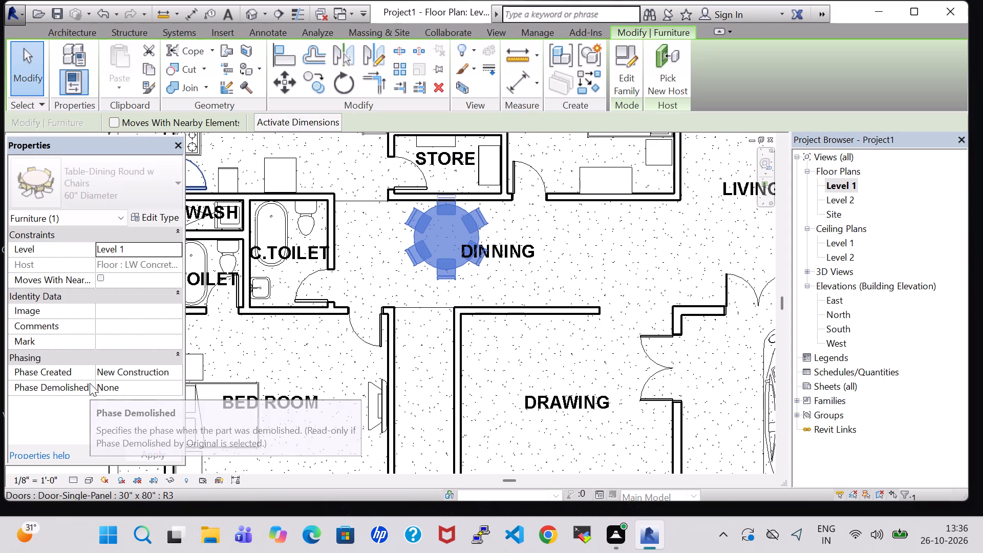
pyautogui.press('Down')
pyautogui.press('Down')
pyautogui.press('Right')
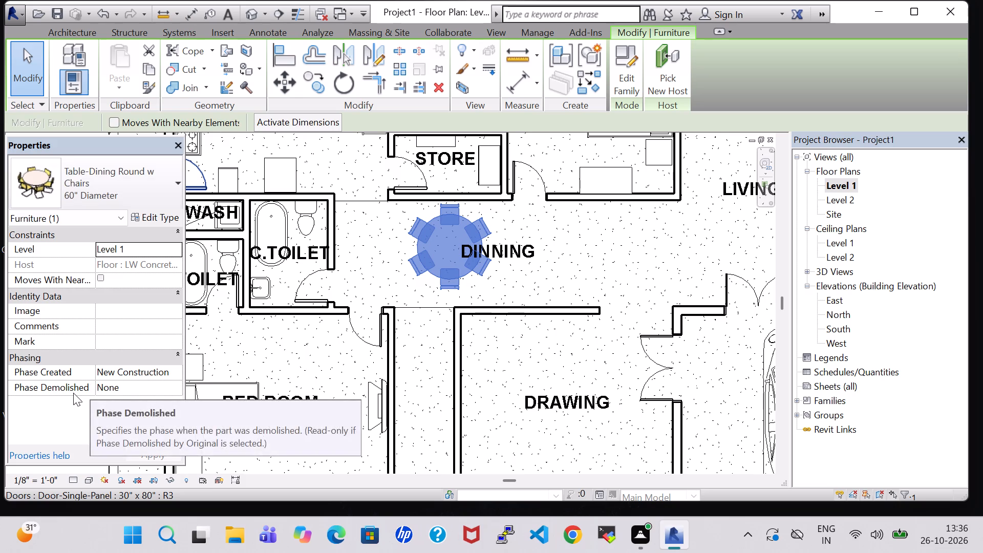
pyautogui.click(371, 260)
# Nudge the DINNING room tag eleven increments left and one up so it sits centred on the round dining table.
pyautogui.scroll(-3, 378, 268)
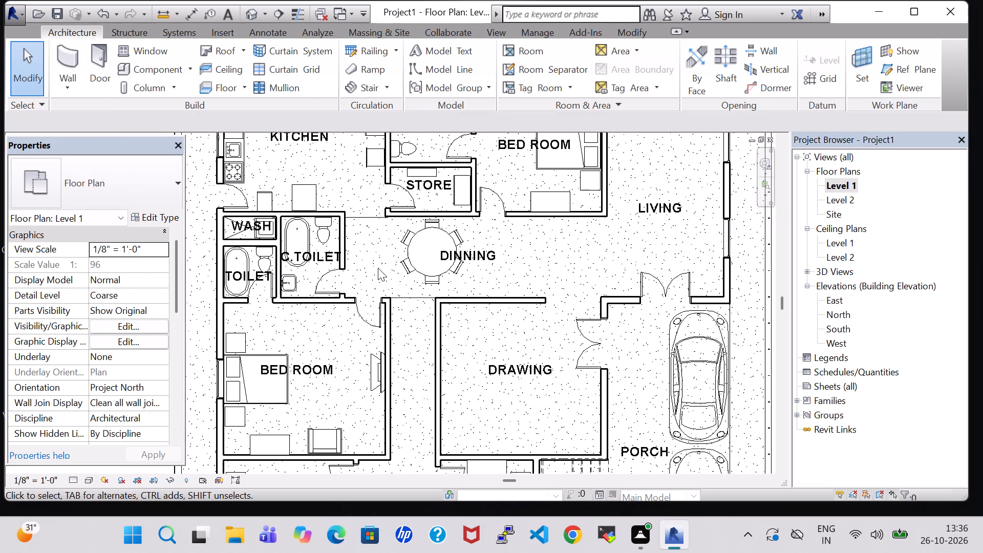
pyautogui.click(460, 253)
pyautogui.press('Left')
pyautogui.press('Left')
pyautogui.press('Left')
pyautogui.press('Left')
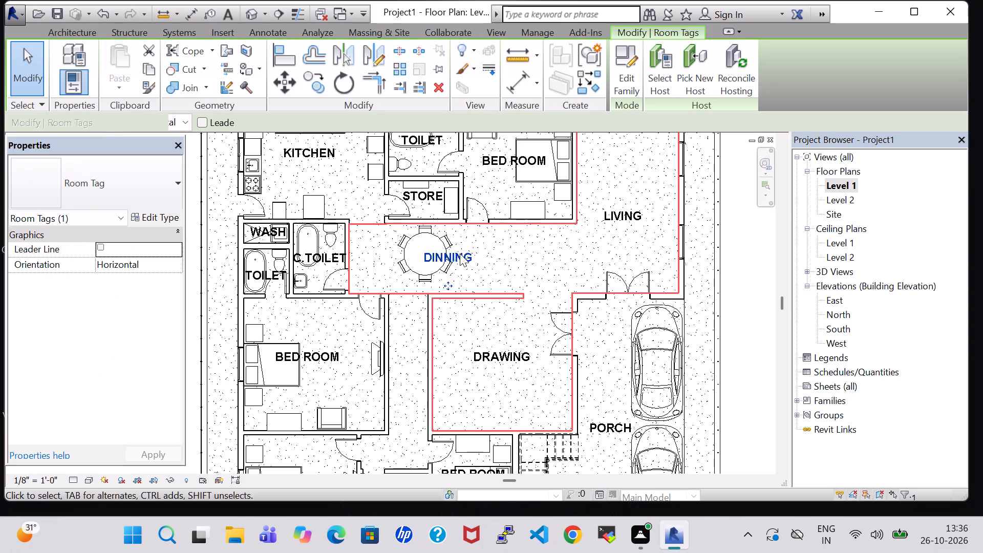
pyautogui.press('Left')
pyautogui.press('Left')
pyautogui.press('Left')
pyautogui.press('Left')
pyautogui.press('Left')
pyautogui.press('Left')
pyautogui.press('Left')
pyautogui.press('Up')
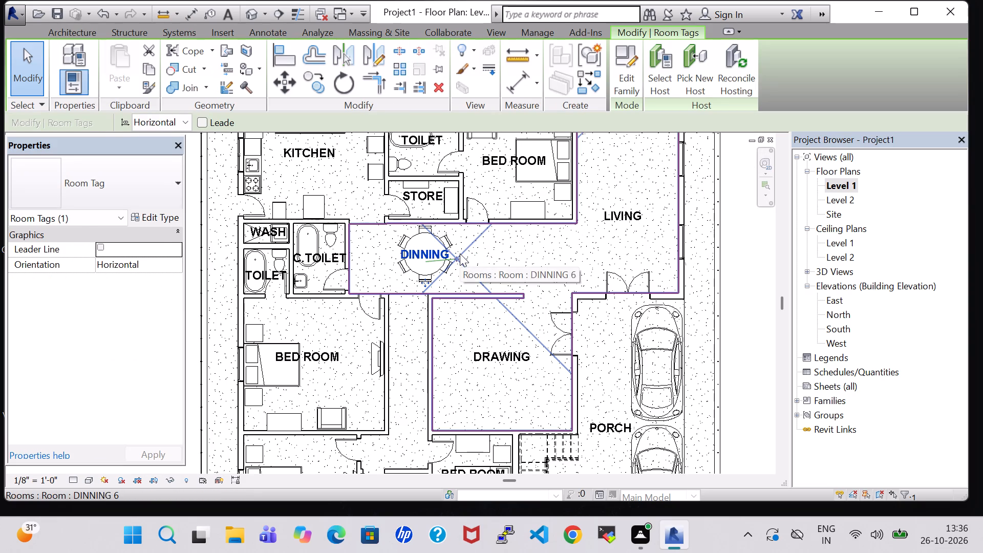
pyautogui.click(749, 278)
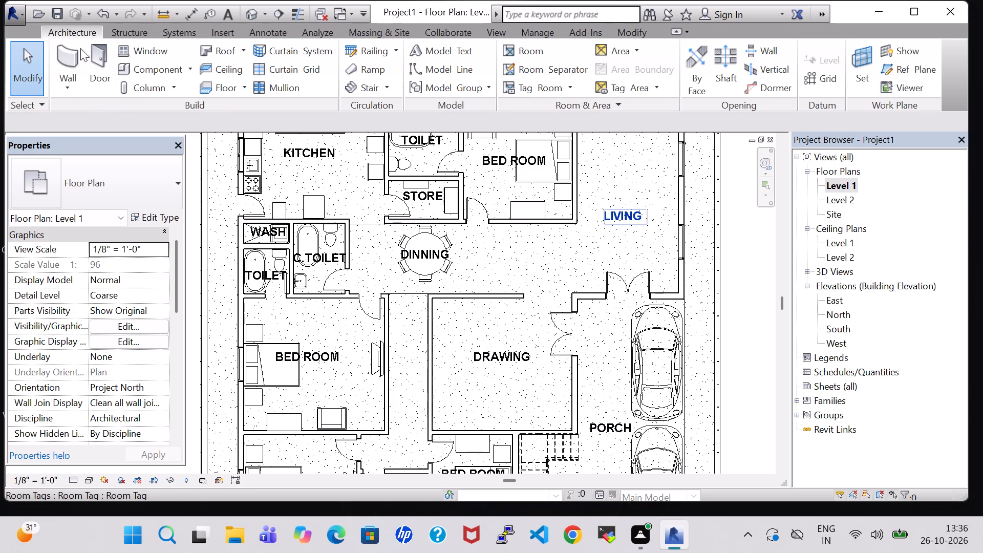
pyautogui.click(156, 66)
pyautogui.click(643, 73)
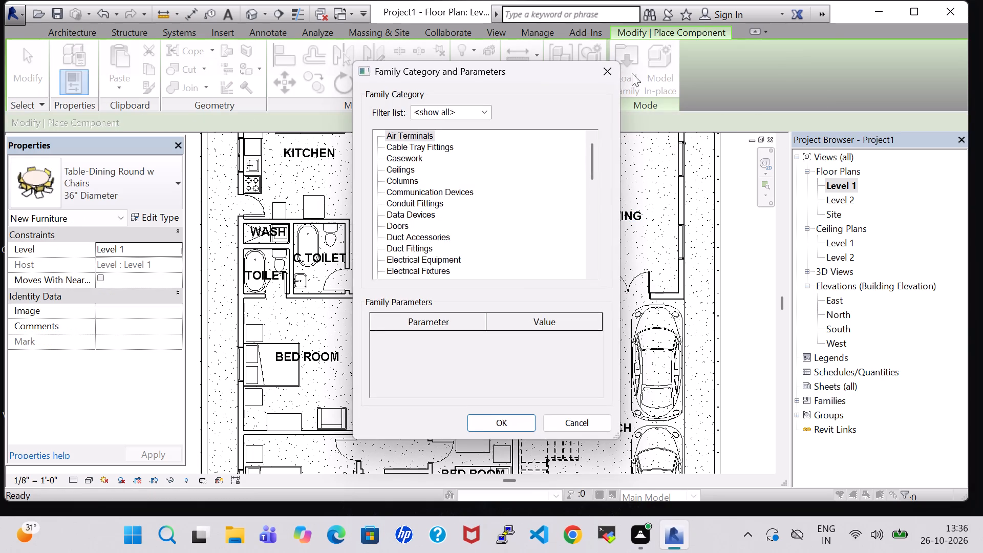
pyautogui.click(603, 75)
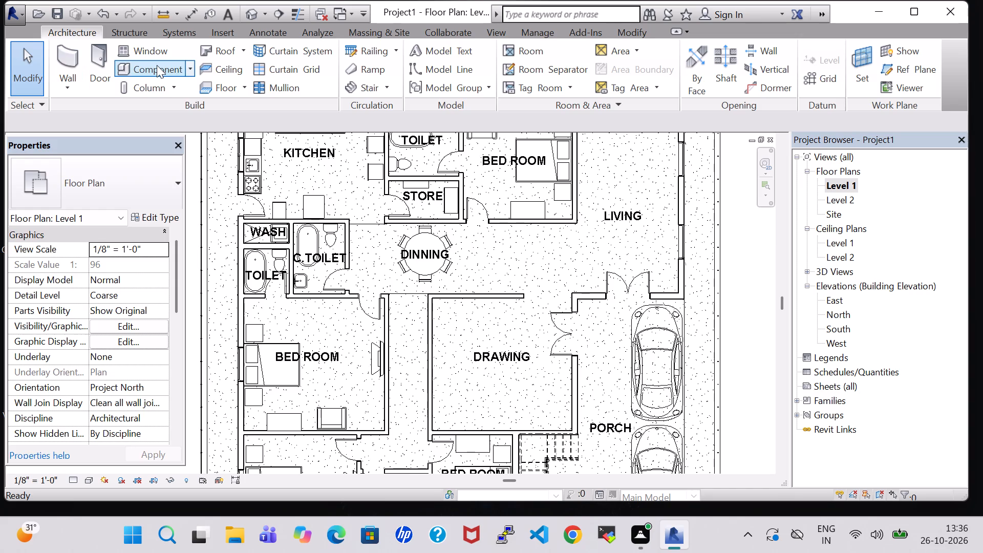
# Load the Sink Vanity-Round component family from the US Imperial library's Plumbing > Architectural > Fixtures > Sinks folder.
pyautogui.click(157, 66)
pyautogui.click(625, 70)
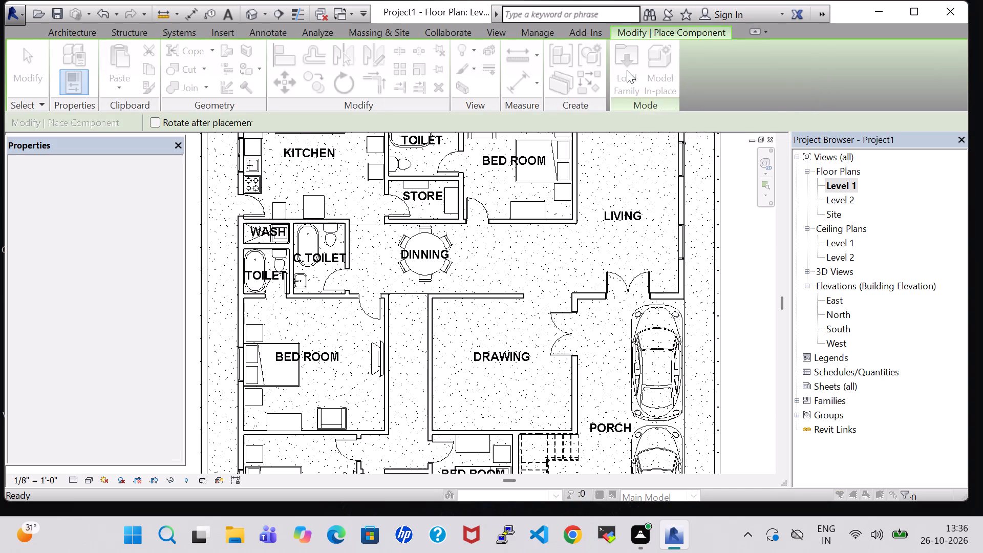
pyautogui.scroll(-6, 445, 284)
pyautogui.scroll(1, 436, 262)
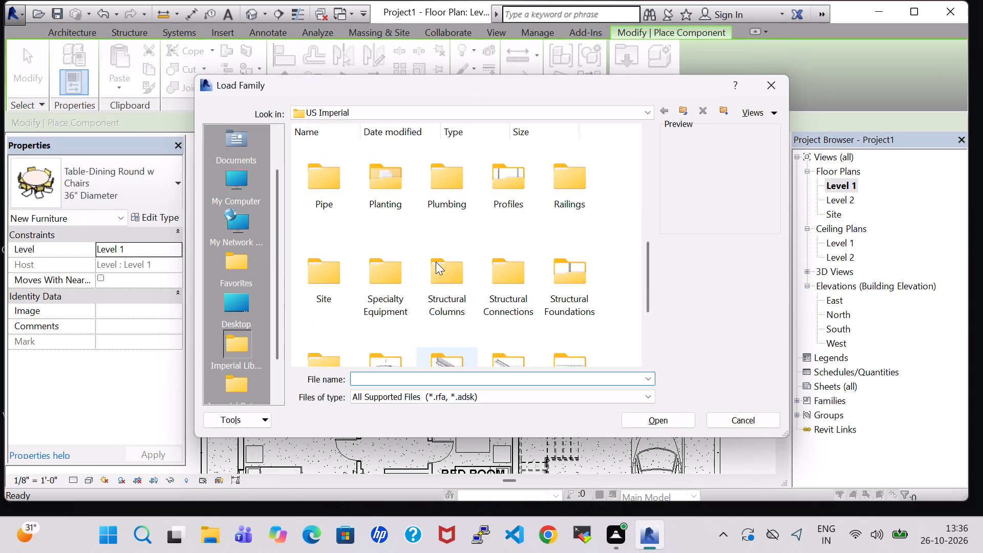
pyautogui.doubleClick(440, 182)
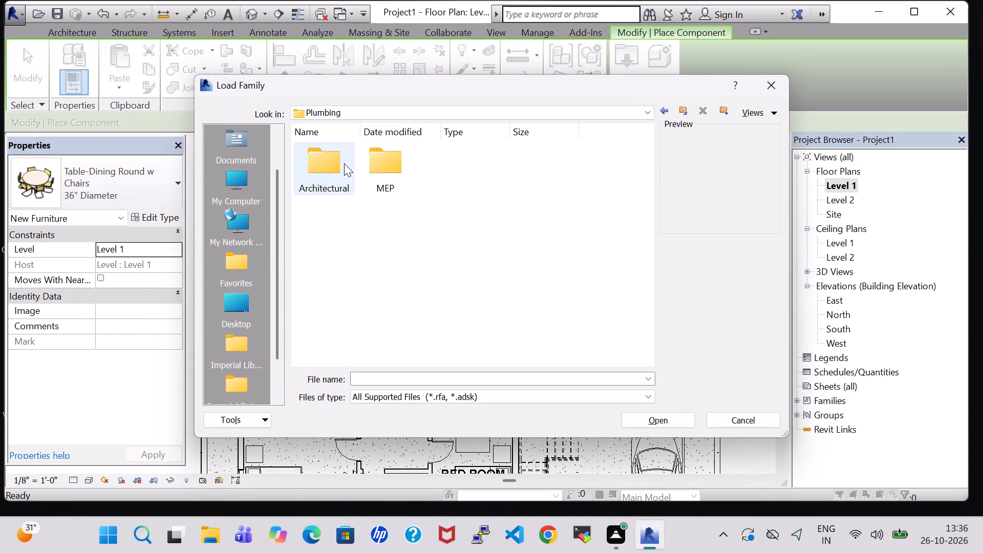
pyautogui.doubleClick(344, 163)
pyautogui.doubleClick(411, 167)
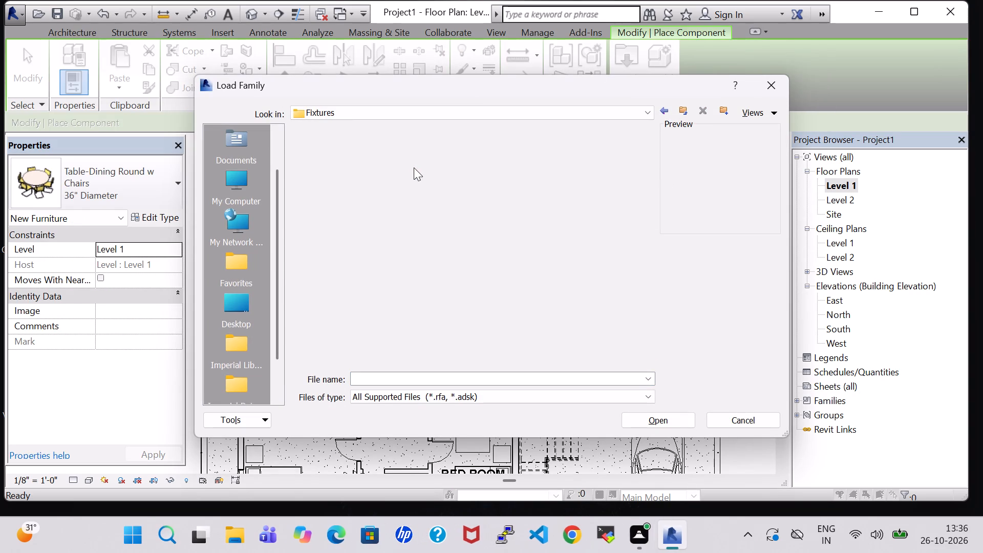
pyautogui.doubleClick(578, 175)
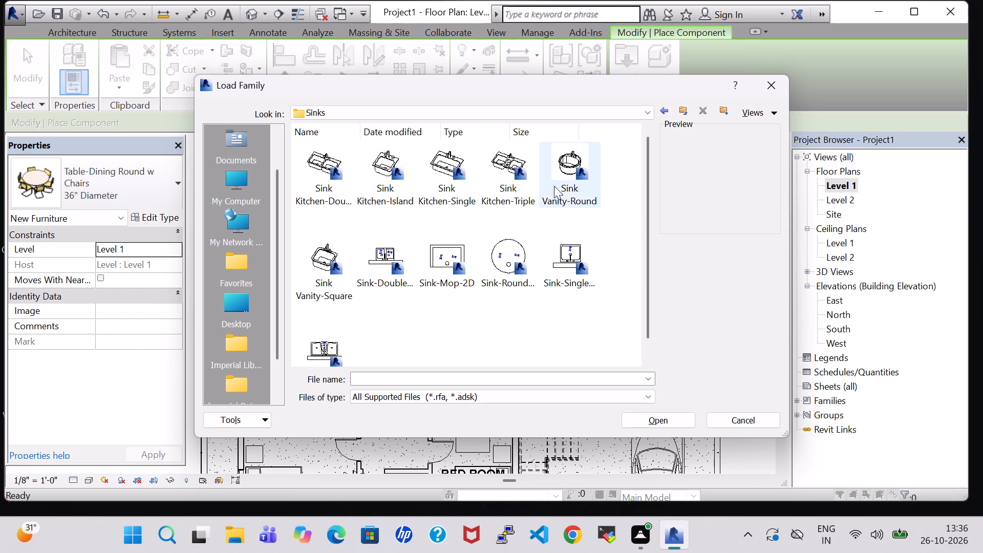
pyautogui.click(595, 164)
pyautogui.click(656, 420)
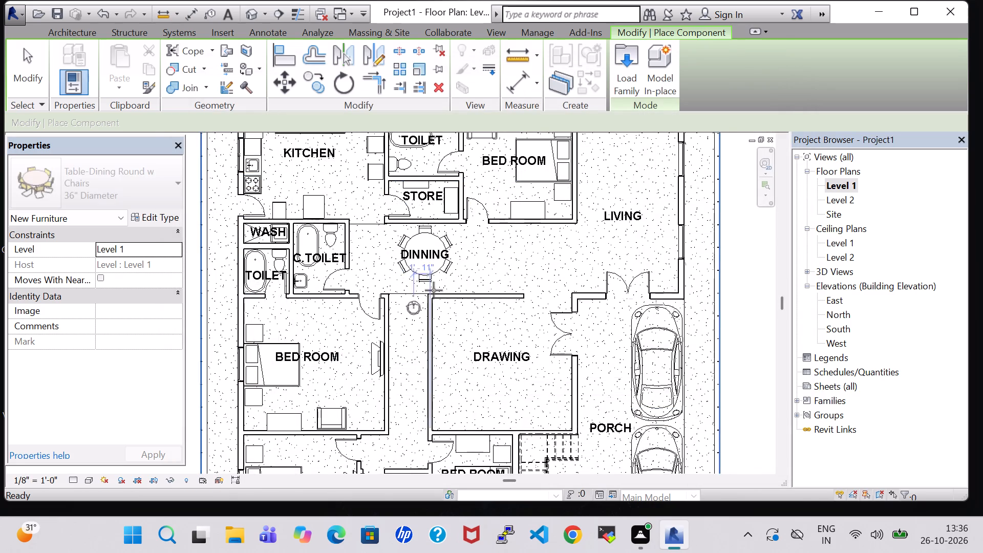
# Place the 19" x 19" Sink Vanity-Round against the C.TOILET wall facing the dining area, rotated so its faucet faces the wall.
pyautogui.scroll(9, 512, 253)
pyautogui.moveTo(378, 249); pyautogui.dragTo(510, 317, button='middle')
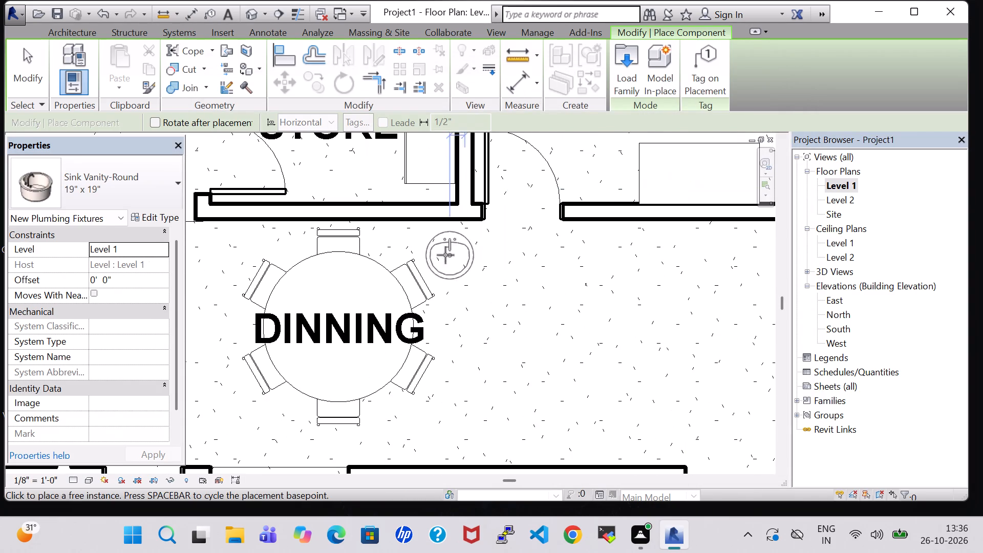
pyautogui.scroll(-2, 433, 258)
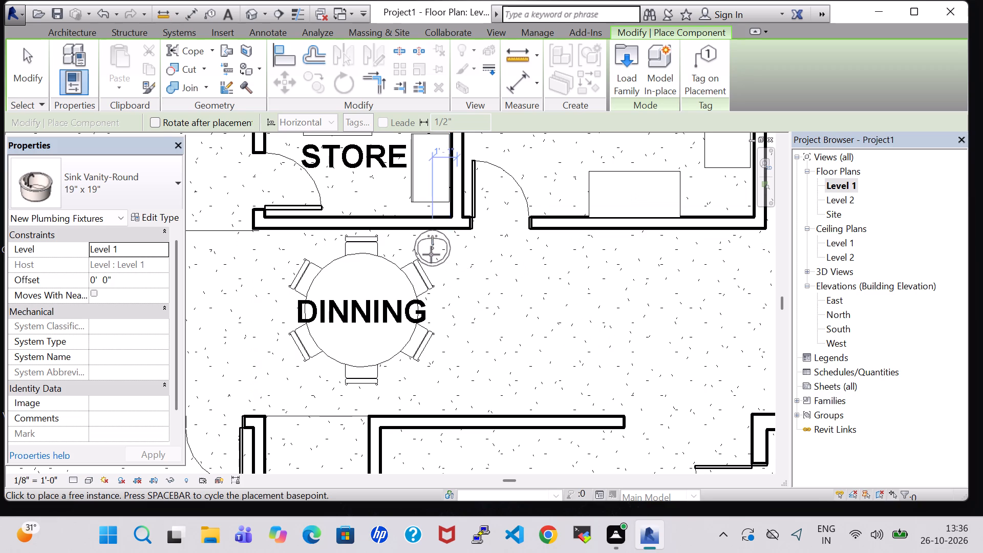
pyautogui.scroll(3, 431, 254)
pyautogui.scroll(-7, 451, 271)
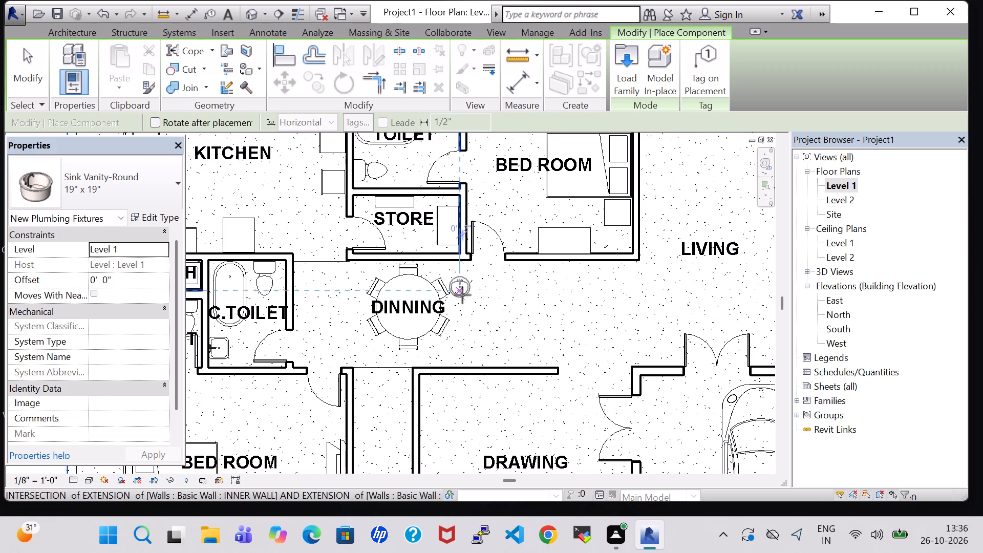
pyautogui.scroll(4, 327, 300)
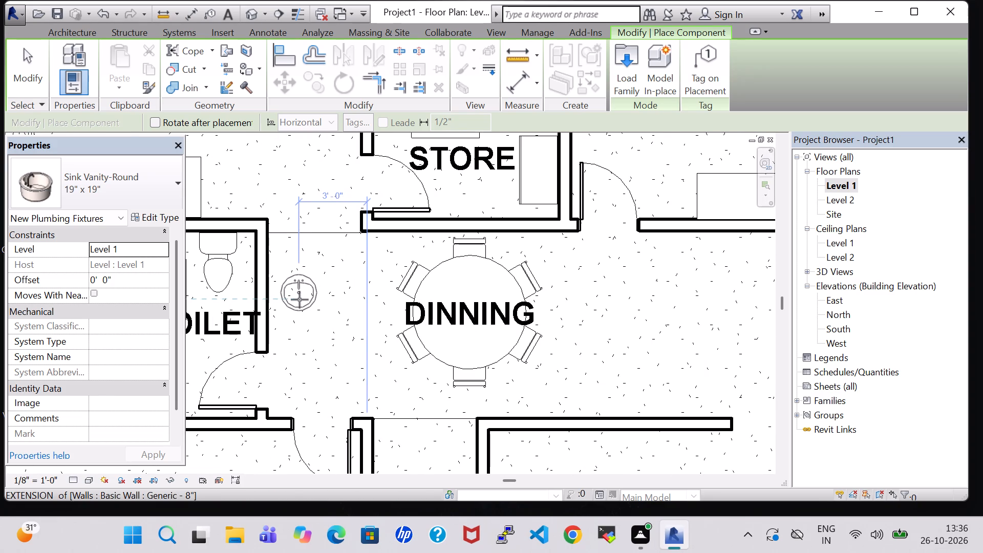
pyautogui.press('space')
pyautogui.scroll(3, 297, 300)
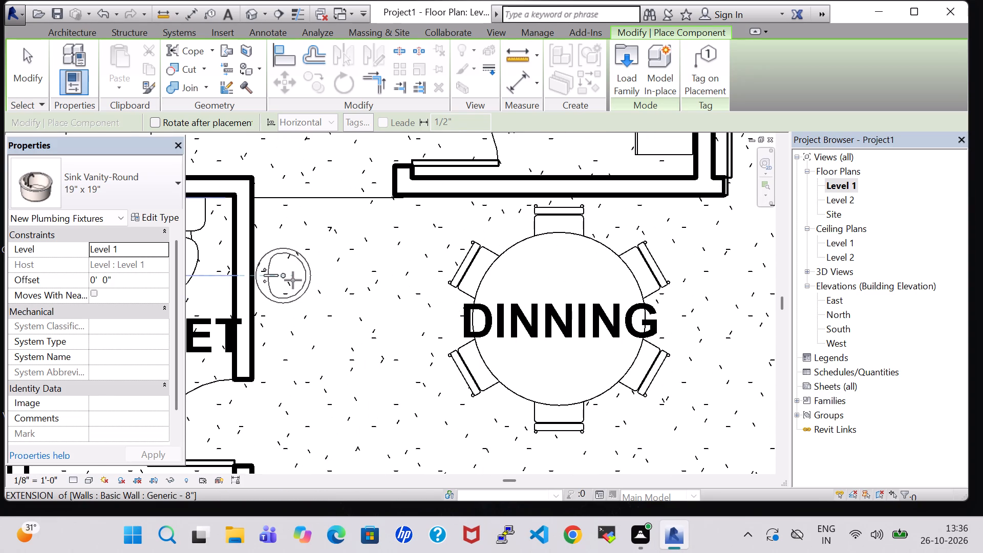
pyautogui.click(291, 280)
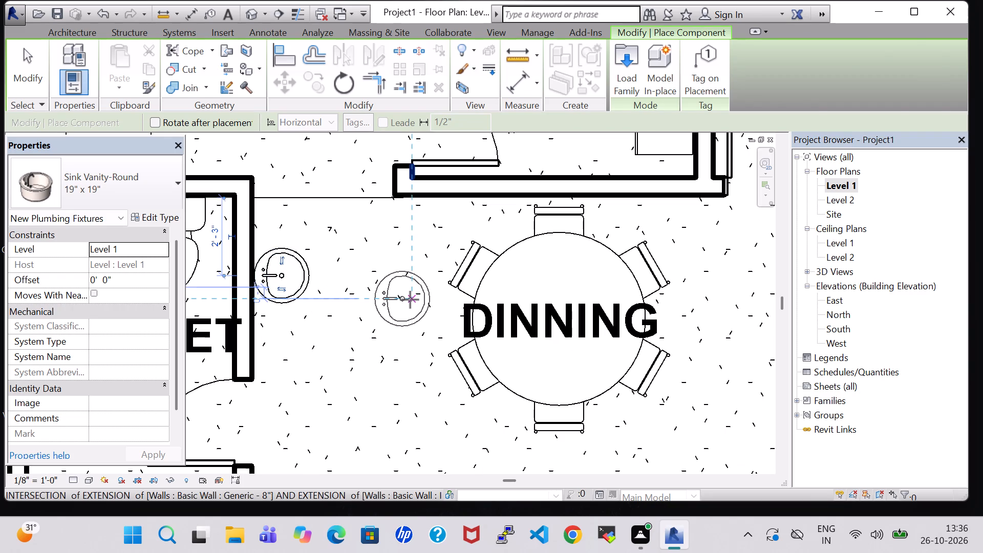
pyautogui.press('Escape')
pyautogui.press('Escape')
# Set the round sink's offset to 2' 0".
pyautogui.click(298, 292)
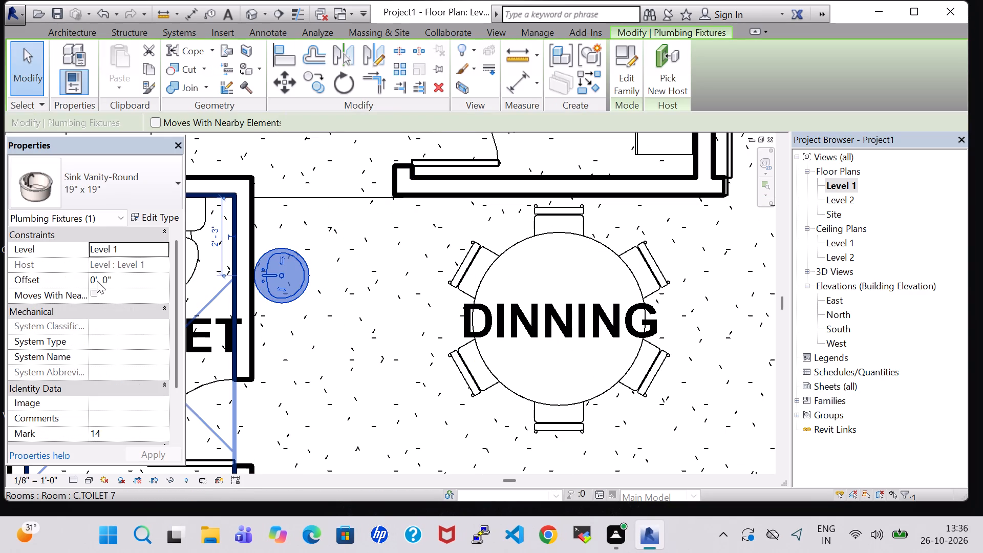
pyautogui.click(96, 280)
pyautogui.press('BackSpace')
pyautogui.press('2')
pyautogui.press('Return')
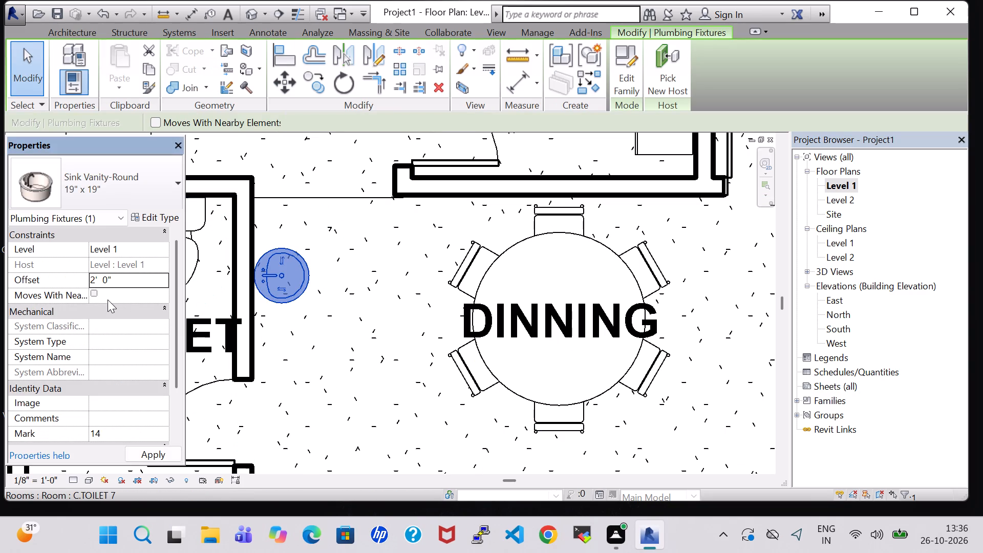
pyautogui.click(586, 248)
# Nudge the round dining table eight increments down and one to the right.
pyautogui.click(591, 242)
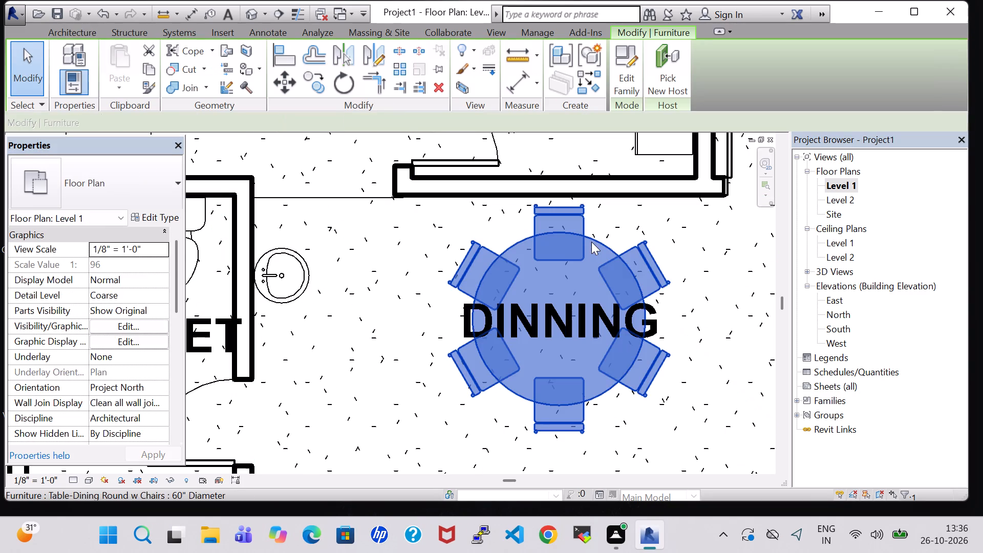
pyautogui.press('Down')
pyautogui.press('Down')
pyautogui.press('Down')
pyautogui.press('Down')
pyautogui.press('Down')
pyautogui.press('Down')
pyautogui.press('Down')
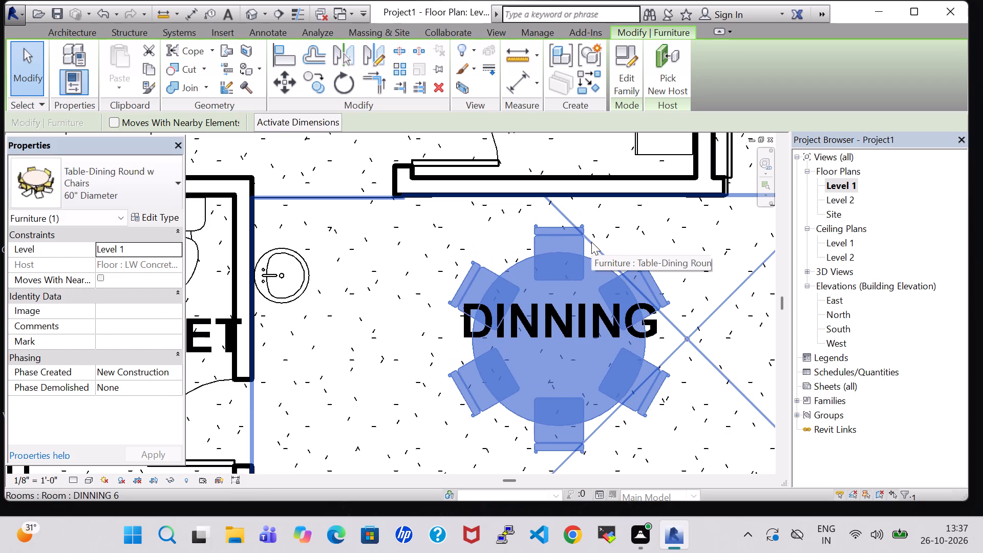
pyautogui.press('Right')
pyautogui.press('Down')
pyautogui.click(665, 251)
# Load the Mirror-Ellipse component family from the US Imperial library's Furniture folder.
pyautogui.scroll(-1, 661, 253)
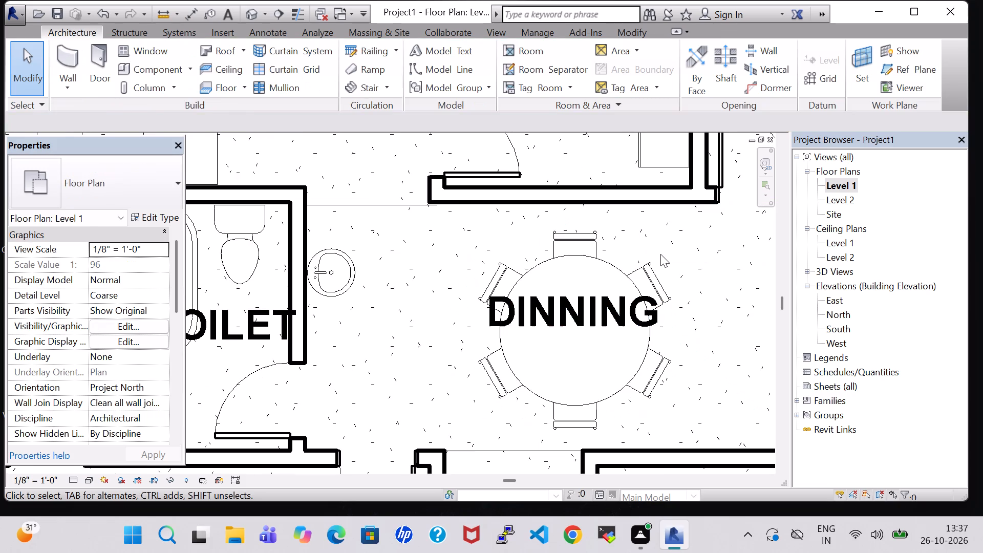
pyautogui.scroll(-1, 660, 254)
pyautogui.click(152, 65)
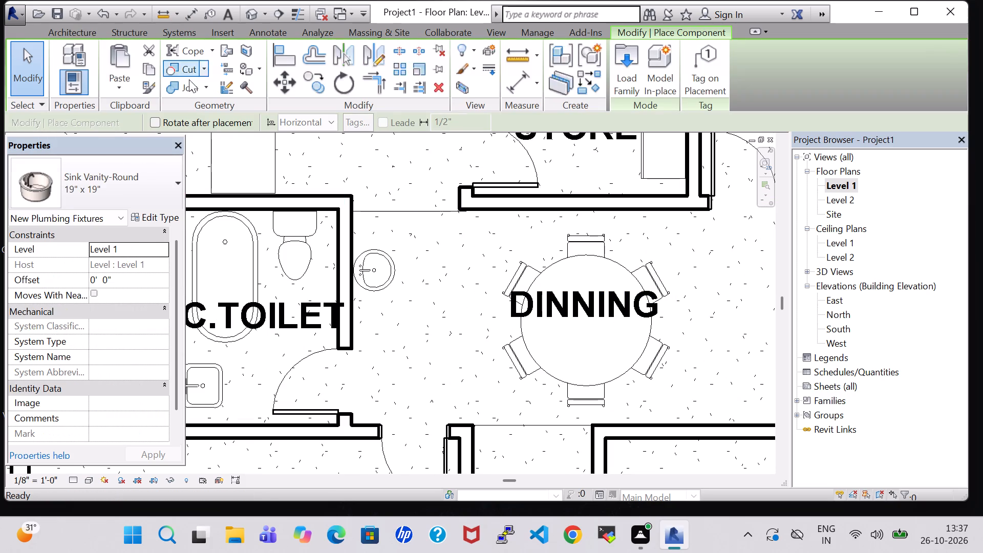
pyautogui.click(638, 85)
pyautogui.scroll(-1, 665, 285)
pyautogui.scroll(-1, 603, 270)
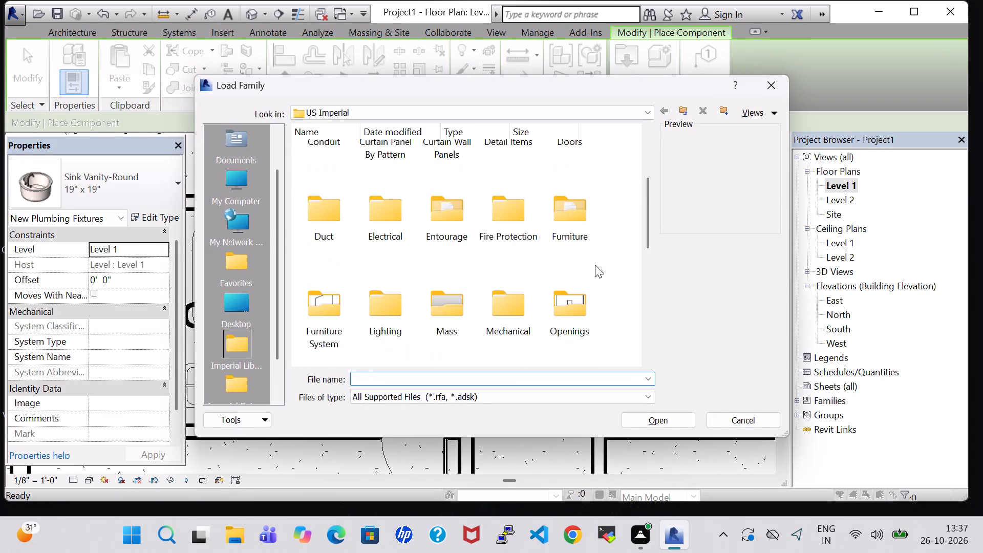
pyautogui.doubleClick(569, 233)
pyautogui.click(554, 160)
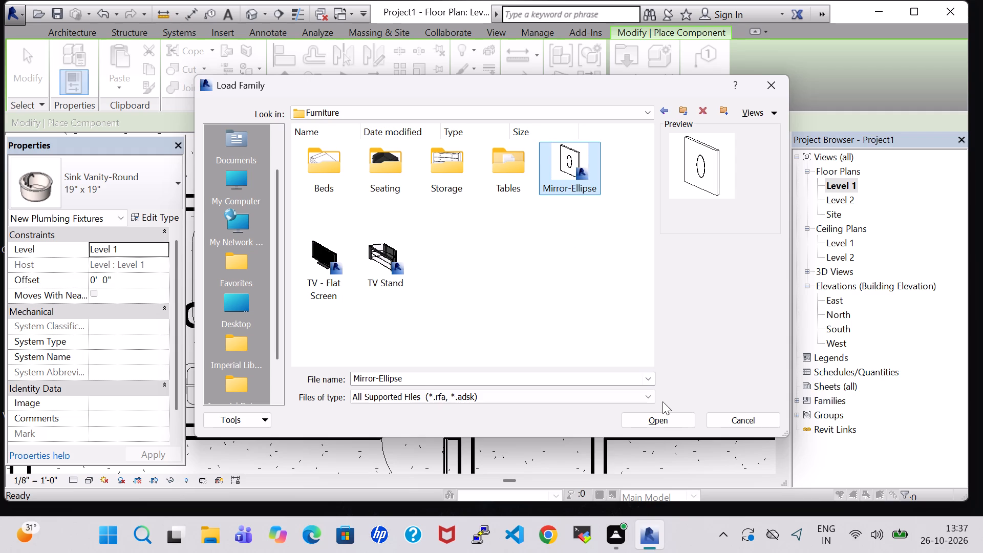
pyautogui.click(665, 424)
# Place the 24" x 48" Mirror-Ellipse on the C.TOILET wall directly behind the round sink.
pyautogui.scroll(9, 356, 280)
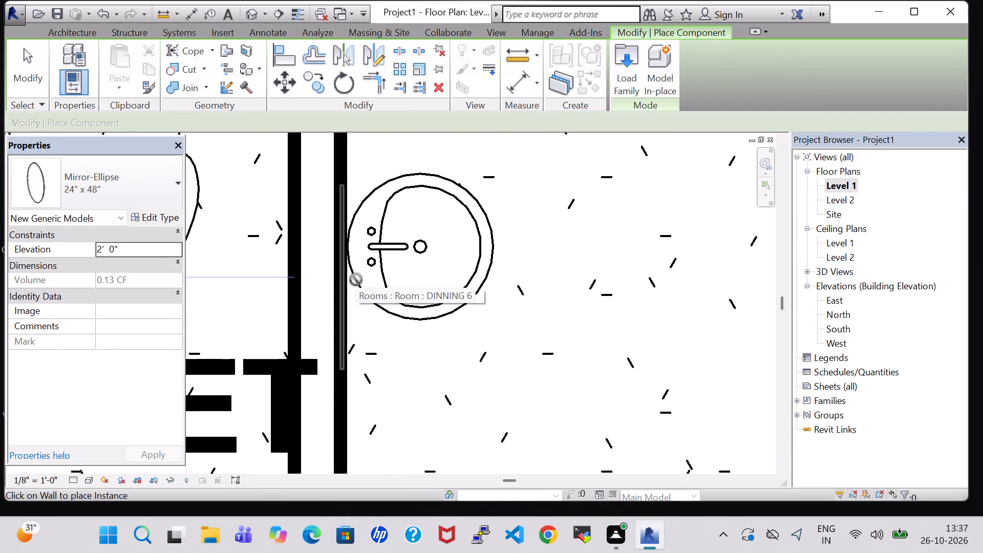
pyautogui.click(341, 254)
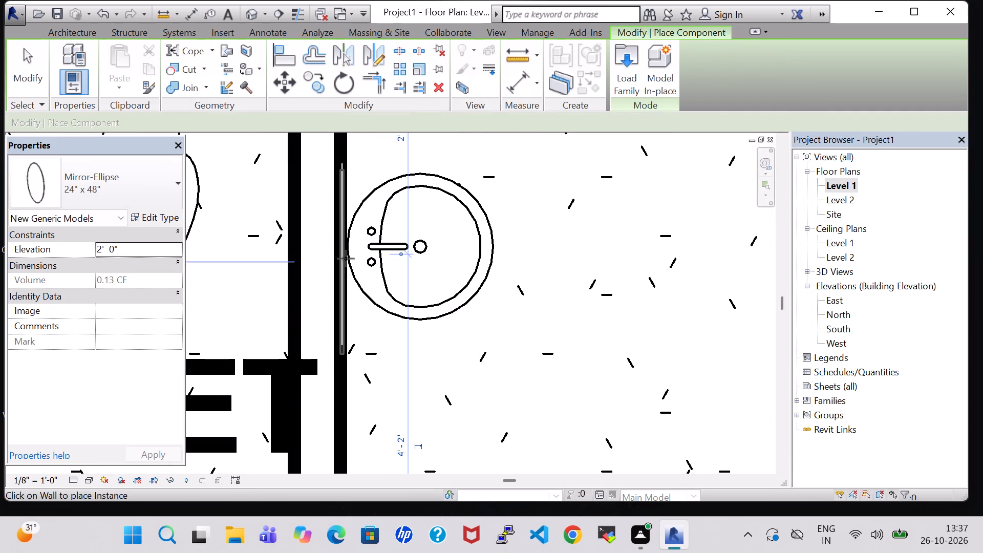
pyautogui.press('Escape')
pyautogui.press('Escape')
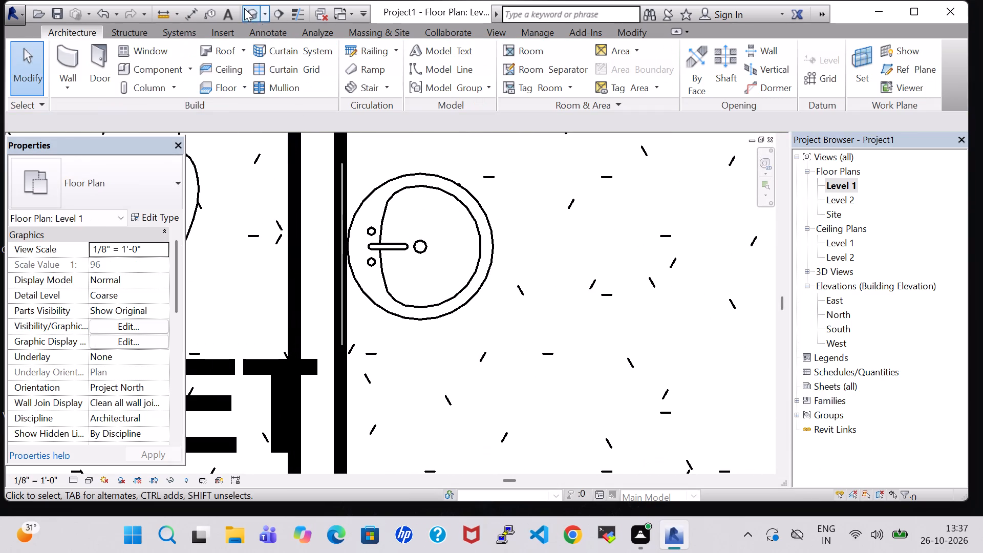
# In the 3D view, nudge the elliptical mirror up to an elevation of 2' 4".
pyautogui.click(250, 9)
pyautogui.moveTo(530, 405); pyautogui.dragTo(505, 275, button='middle')
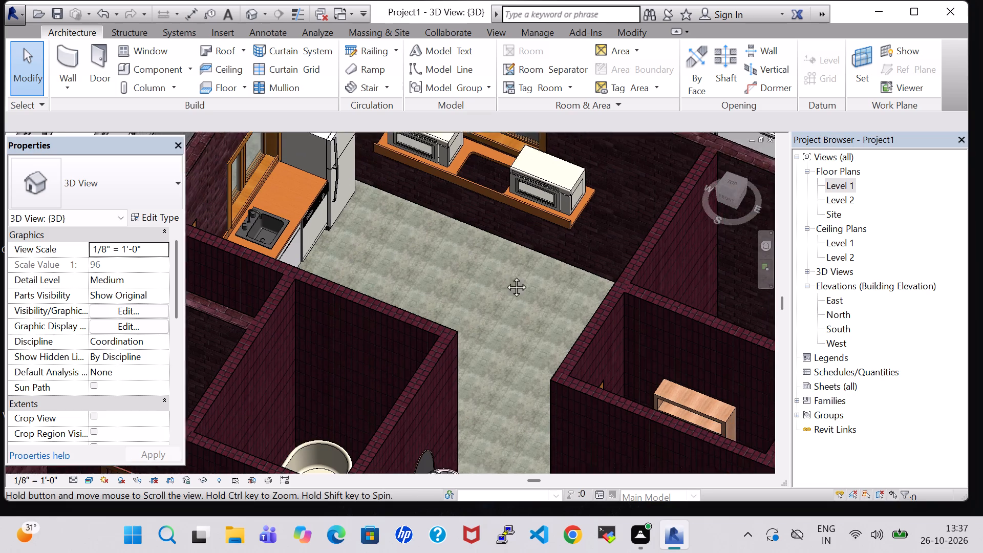
pyautogui.moveTo(505, 275); pyautogui.dragTo(505, 271, button='middle')
pyautogui.moveTo(502, 322); pyautogui.dragTo(447, 221, button='middle')
pyautogui.click(372, 330)
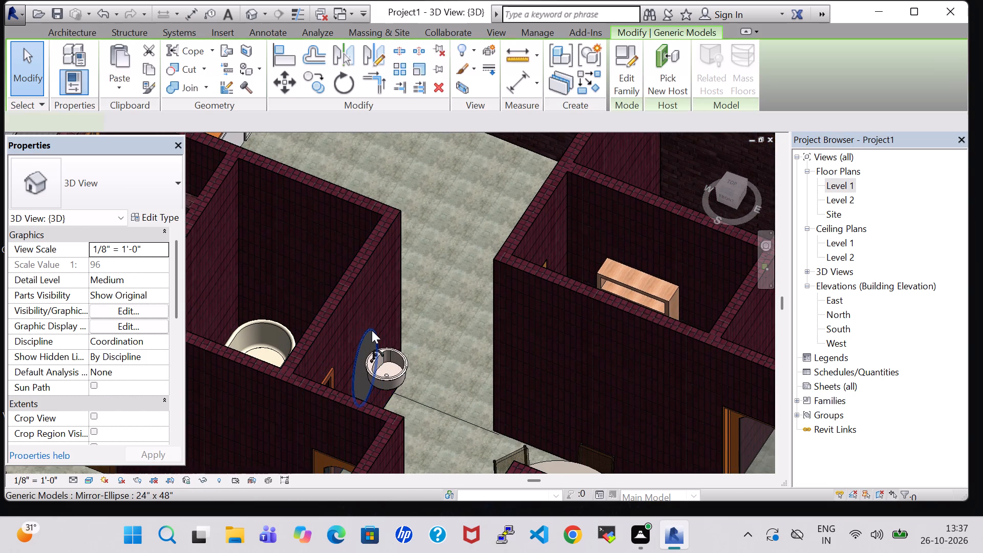
pyautogui.press('Up')
pyautogui.press('Up')
pyautogui.press('Up')
pyautogui.press('Up')
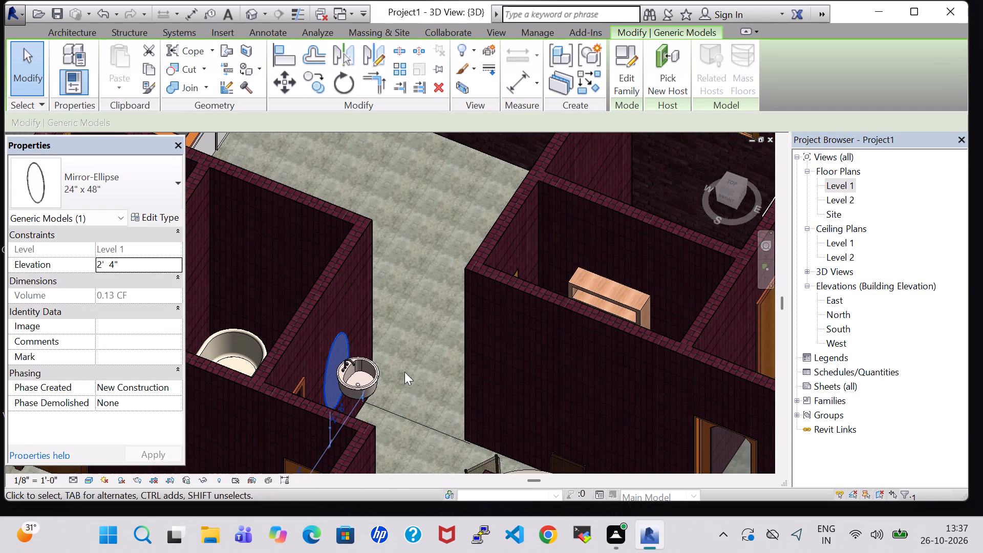
# Nudge the elliptical mirror up to an elevation of 5' 1" and two increments right so it sits above the round sink.
pyautogui.keyDown('shift'); pyautogui.moveTo(431, 375); pyautogui.dragTo(362, 438, button='middle'); pyautogui.keyUp('shift')
pyautogui.keyDown('shift'); pyautogui.moveTo(359, 439); pyautogui.dragTo(331, 449, button='middle'); pyautogui.keyUp('shift')
pyautogui.click(340, 356)
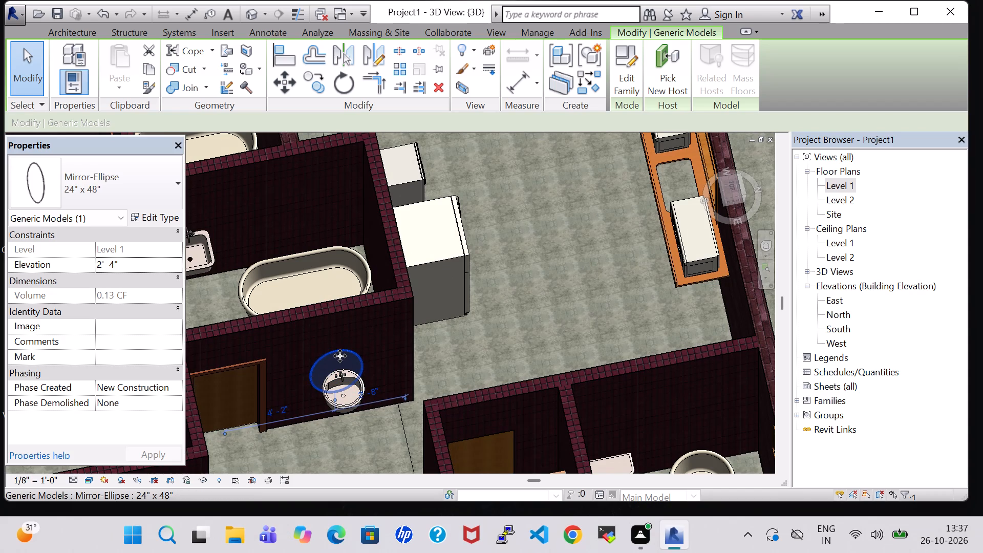
pyautogui.press('Up')
pyautogui.press('Up')
pyautogui.press('Up')
pyautogui.press('Up')
pyautogui.press('Up')
pyautogui.press('Up')
pyautogui.press('Up')
pyautogui.press('Up')
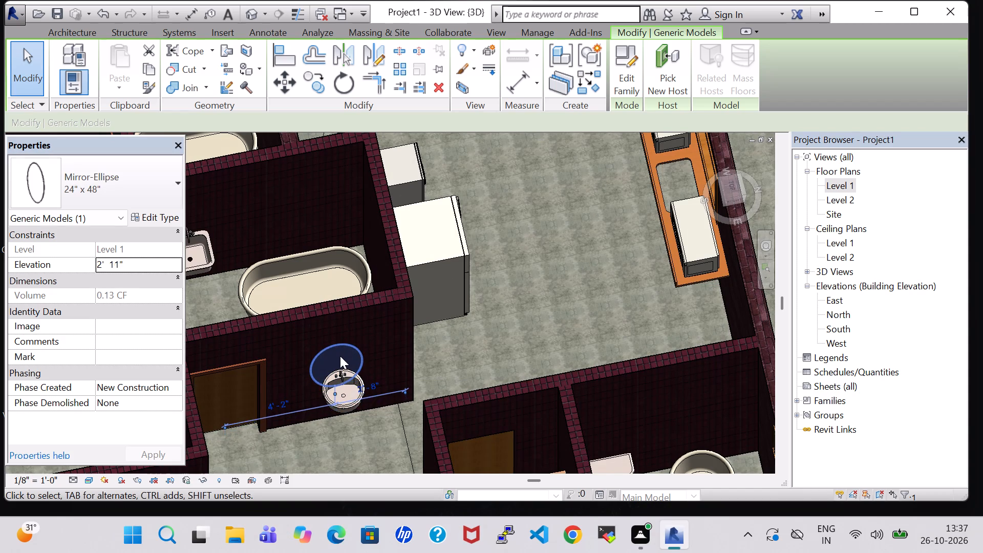
pyautogui.press('Up')
pyautogui.press('Up')
pyautogui.press('Up')
pyautogui.press('Up')
pyautogui.press('Up')
pyautogui.press('Up')
pyautogui.press('Up')
pyautogui.press('Up')
pyautogui.press('Up')
pyautogui.press('Up')
pyautogui.press('Up')
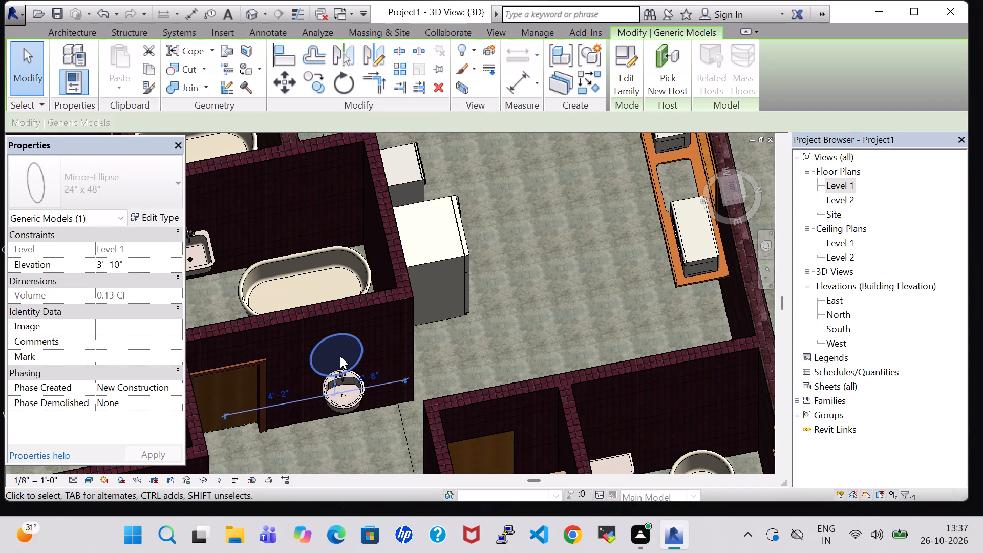
pyautogui.press('Up')
pyautogui.press('Up')
pyautogui.press('Up')
pyautogui.press('Up')
pyautogui.press('Up')
pyautogui.press('Up')
pyautogui.press('Up')
pyautogui.press('Up')
pyautogui.press('Up')
pyautogui.press('Up')
pyautogui.press('Up')
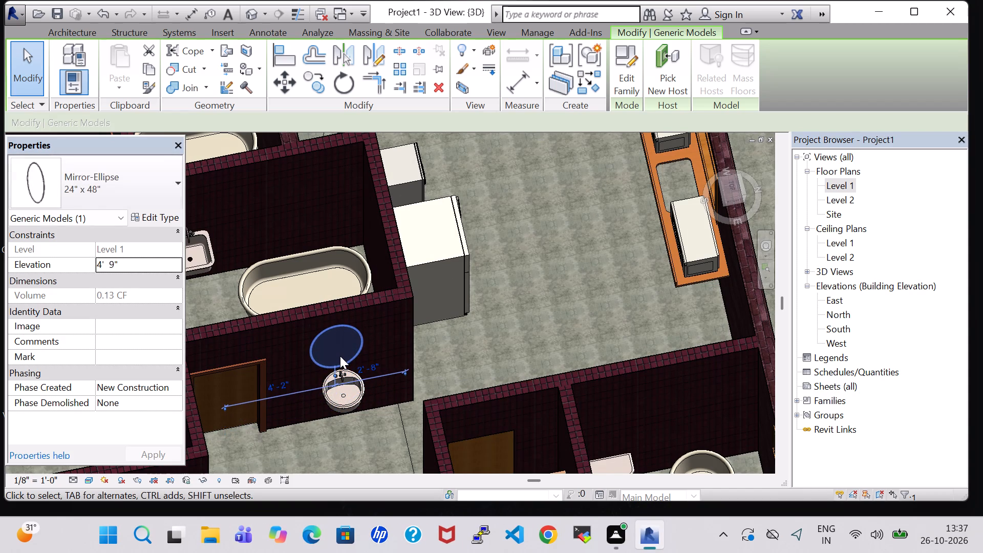
pyautogui.press('Right')
pyautogui.press('Right')
pyautogui.press('Up')
pyautogui.press('Up')
pyautogui.press('Up')
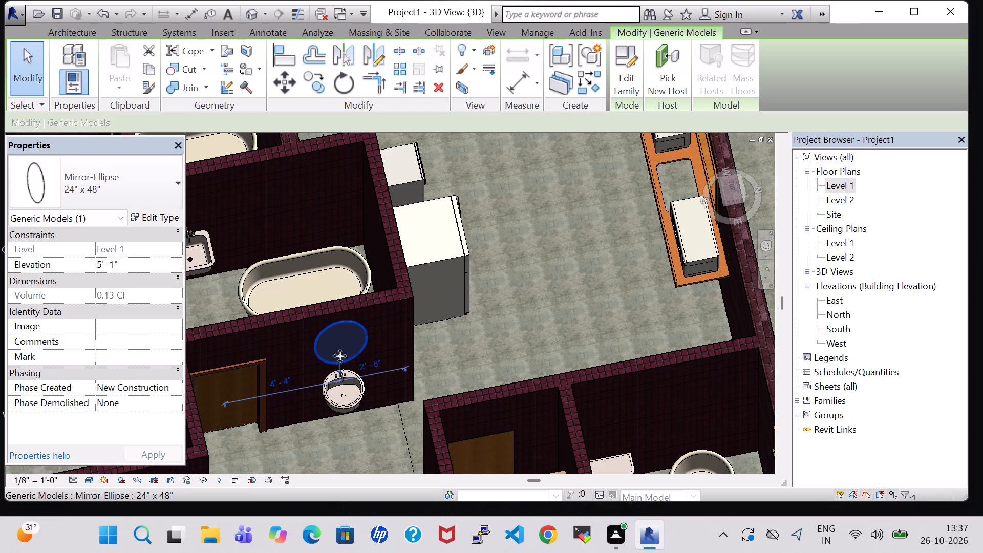
pyautogui.click(561, 344)
# Examine the mirror, round sink and dining table in the 3D view, then the overall layout in the Level 1 floor plan.
pyautogui.keyDown('shift'); pyautogui.middleClick(561, 344); pyautogui.keyUp('shift')
pyautogui.keyDown('shift'); pyautogui.moveTo(561, 344); pyautogui.dragTo(543, 253, button='middle'); pyautogui.keyUp('shift')
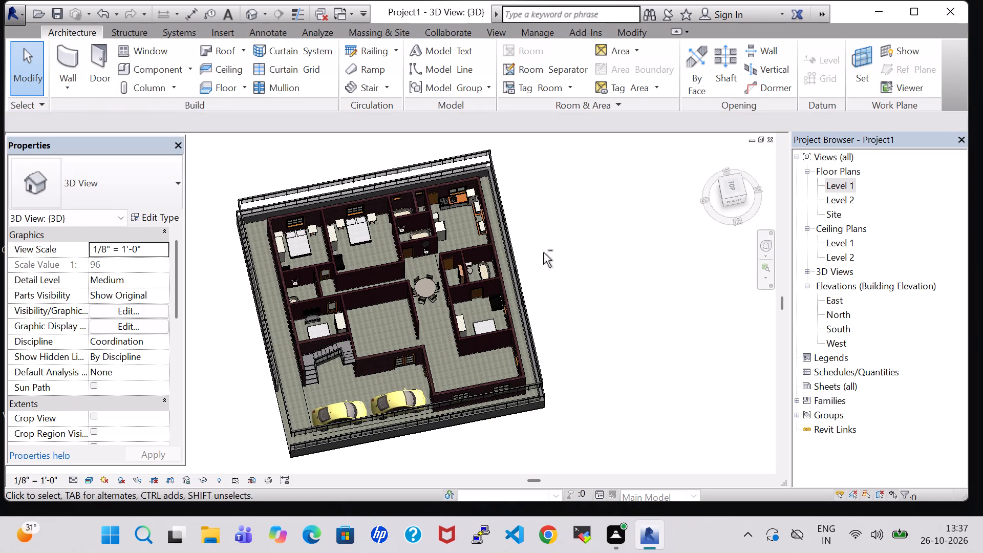
pyautogui.scroll(10, 420, 239)
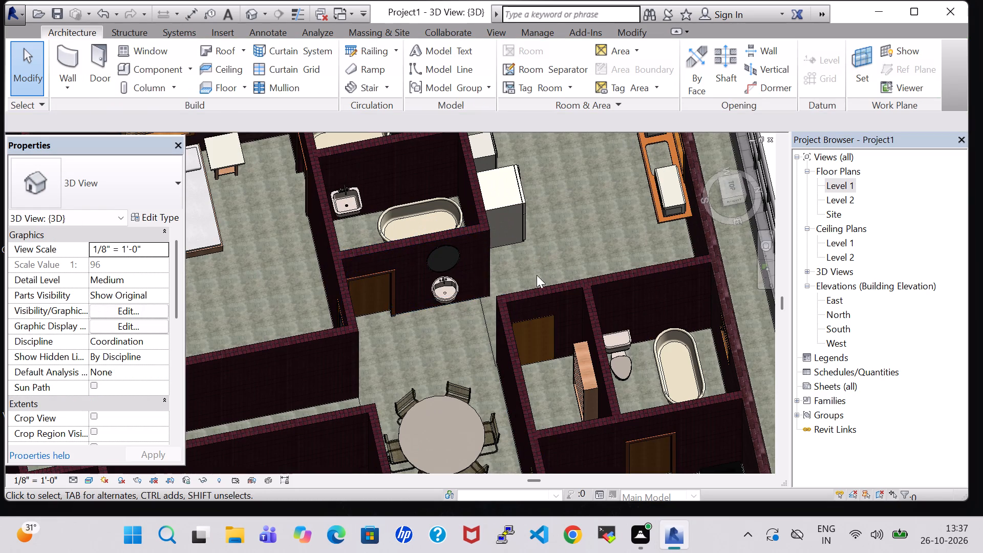
pyautogui.keyDown('shift'); pyautogui.moveTo(538, 247); pyautogui.dragTo(525, 166, button='middle'); pyautogui.keyUp('shift')
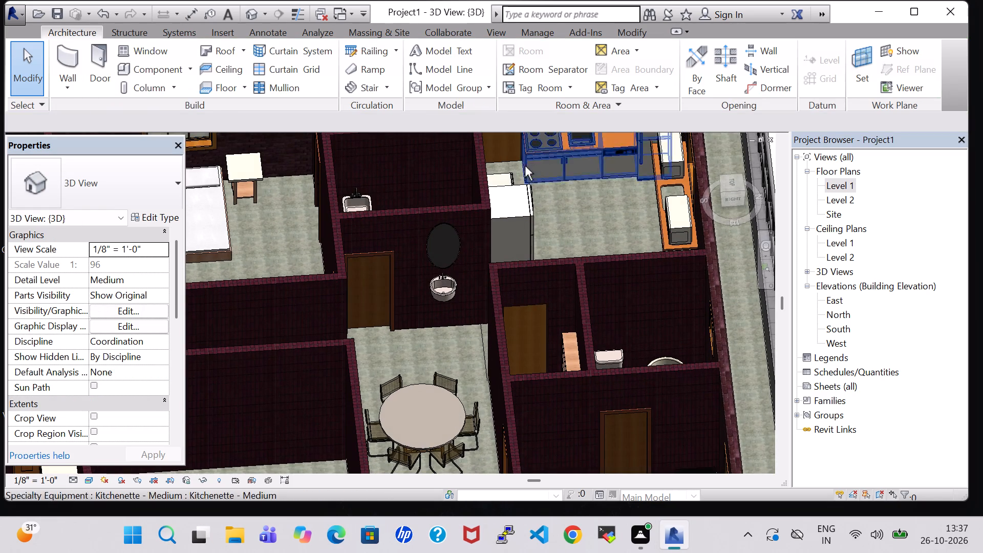
pyautogui.moveTo(559, 220); pyautogui.dragTo(558, 195, button='middle')
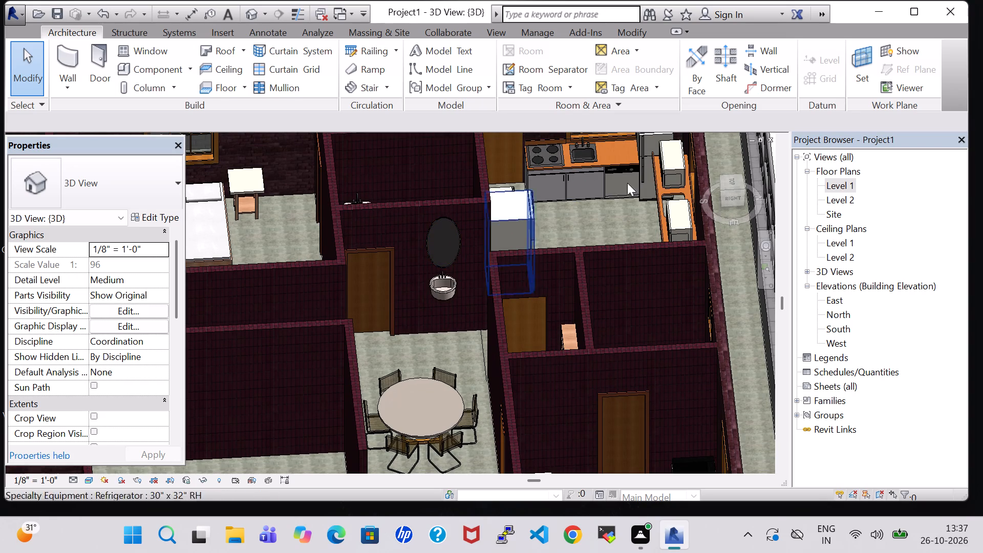
pyautogui.doubleClick(850, 183)
pyautogui.scroll(-8, 463, 264)
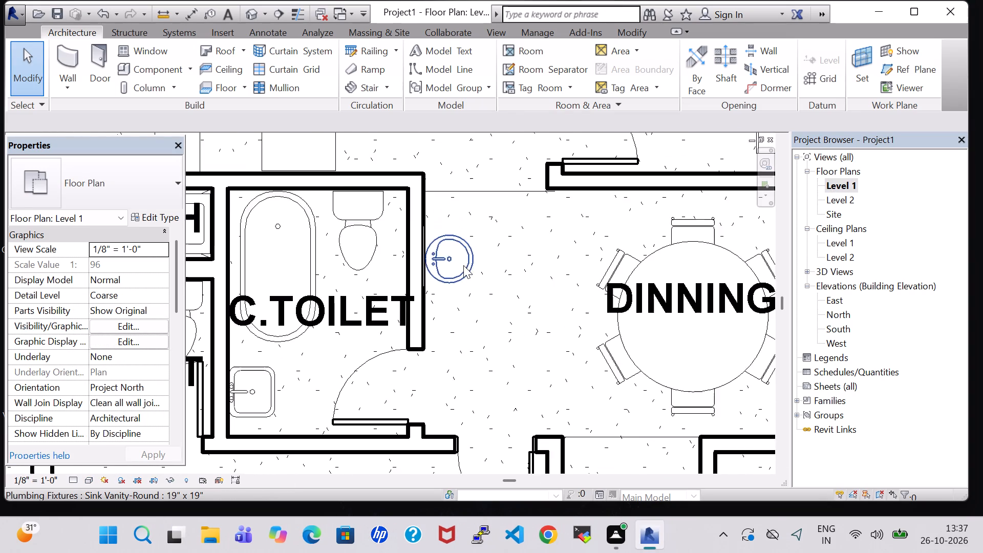
pyautogui.scroll(-3, 463, 266)
pyautogui.scroll(-3, 493, 344)
pyautogui.moveTo(692, 320); pyautogui.dragTo(648, 327, button='middle')
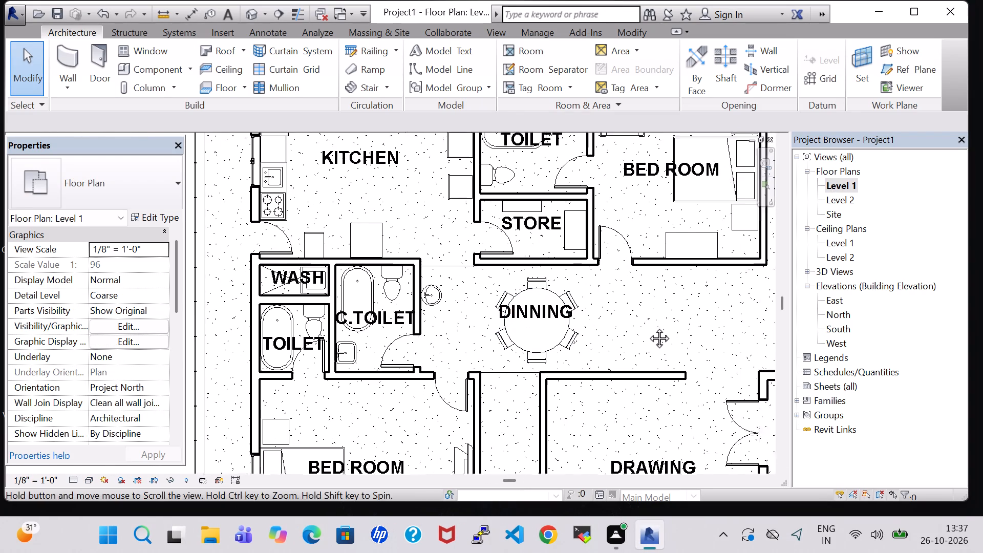
pyautogui.moveTo(648, 327); pyautogui.dragTo(622, 331, button='middle')
pyautogui.scroll(-1, 620, 332)
pyautogui.moveTo(620, 332); pyautogui.dragTo(576, 334, button='middle')
pyautogui.scroll(-2, 545, 334)
pyautogui.moveTo(548, 329); pyautogui.dragTo(523, 329, button='middle')
pyautogui.scroll(-2, 523, 329)
pyautogui.moveTo(528, 330); pyautogui.dragTo(507, 328, button='middle')
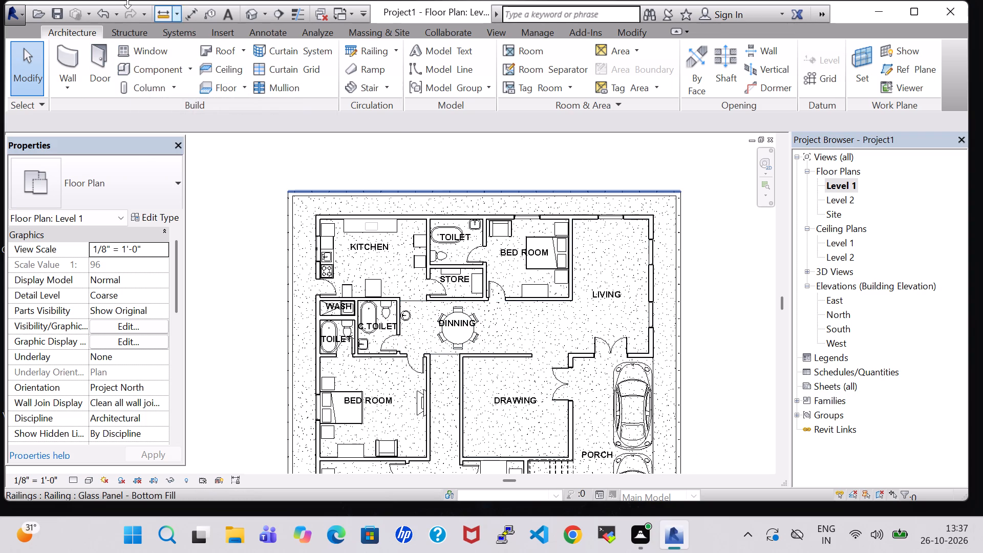
# Nudge the round dining table one increment up towards the STORE wall.
pyautogui.click(468, 311)
pyautogui.press('Up')
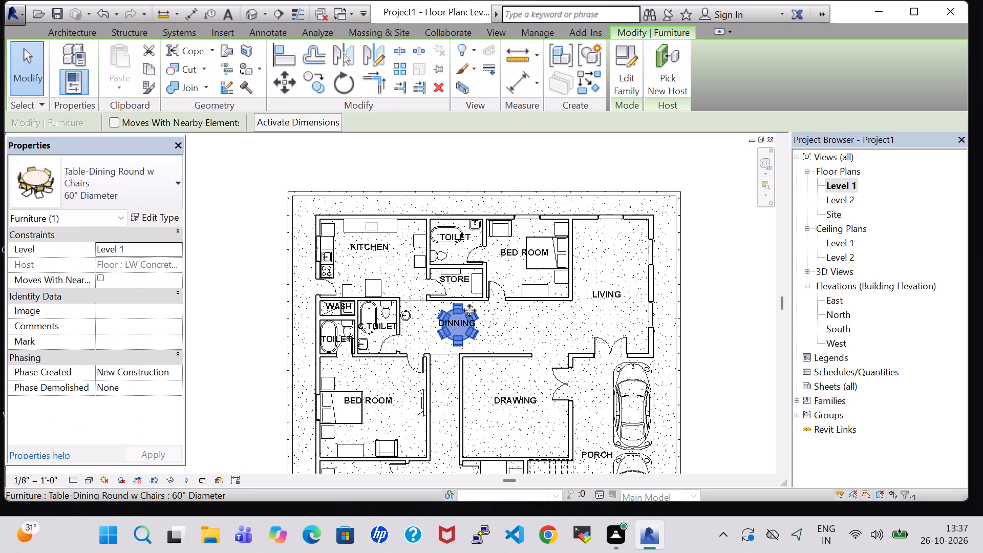
pyautogui.click(732, 268)
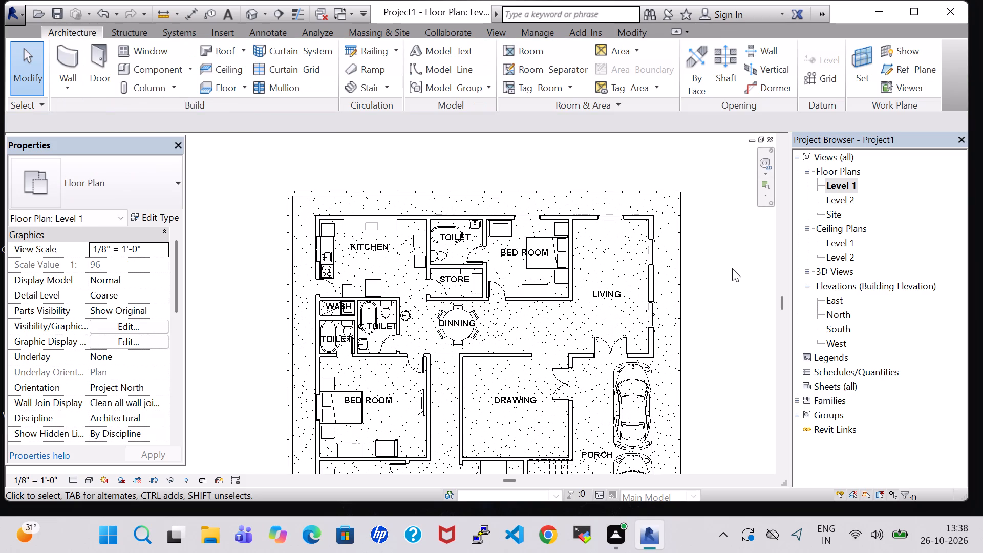
# Place a 24" x 48" Mirror-Ellipse on the bedroom side of the wall below the C.TOILET in the Level 1 plan.
pyautogui.click(139, 65)
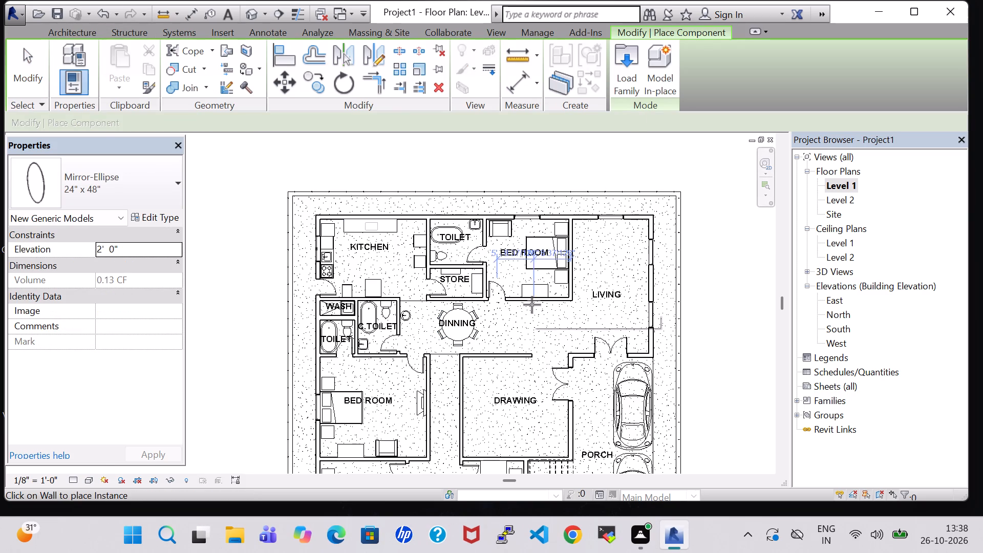
pyautogui.scroll(4, 532, 305)
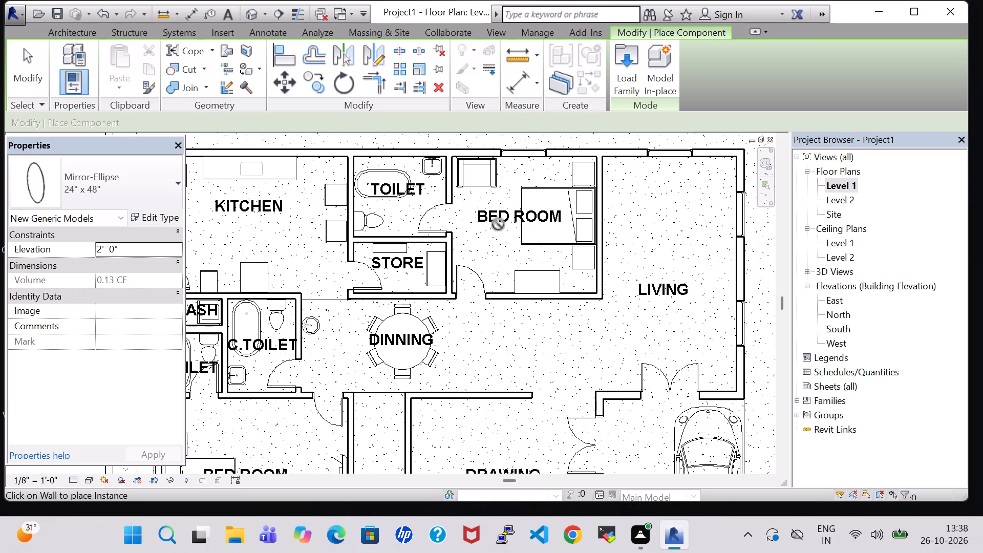
pyautogui.scroll(6, 494, 240)
pyautogui.scroll(-2, 494, 240)
pyautogui.moveTo(494, 240); pyautogui.dragTo(445, 295, button='middle')
pyautogui.scroll(-2, 448, 297)
pyautogui.moveTo(447, 296); pyautogui.dragTo(649, 114, button='middle')
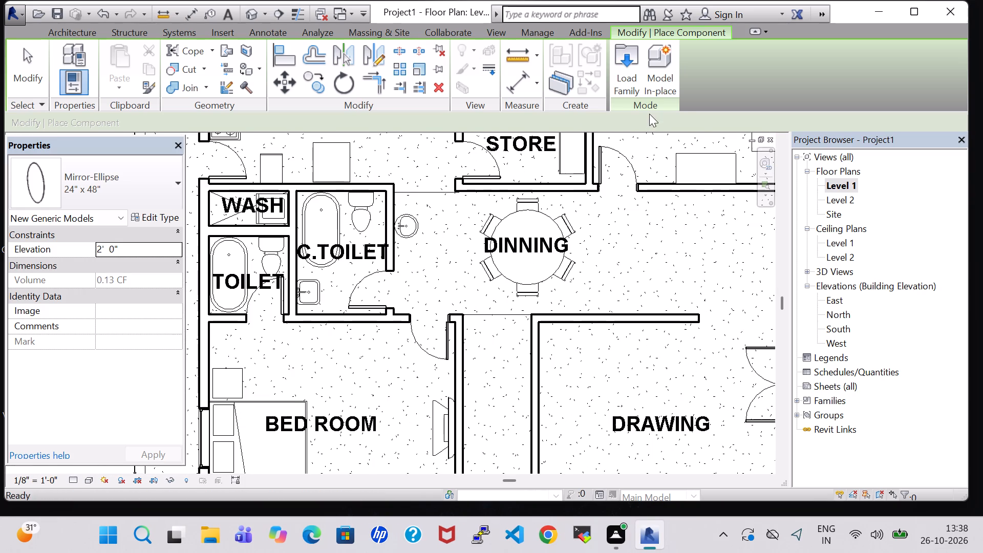
pyautogui.scroll(-2, 391, 392)
pyautogui.moveTo(391, 383); pyautogui.dragTo(387, 173, button='middle')
pyautogui.scroll(3, 390, 224)
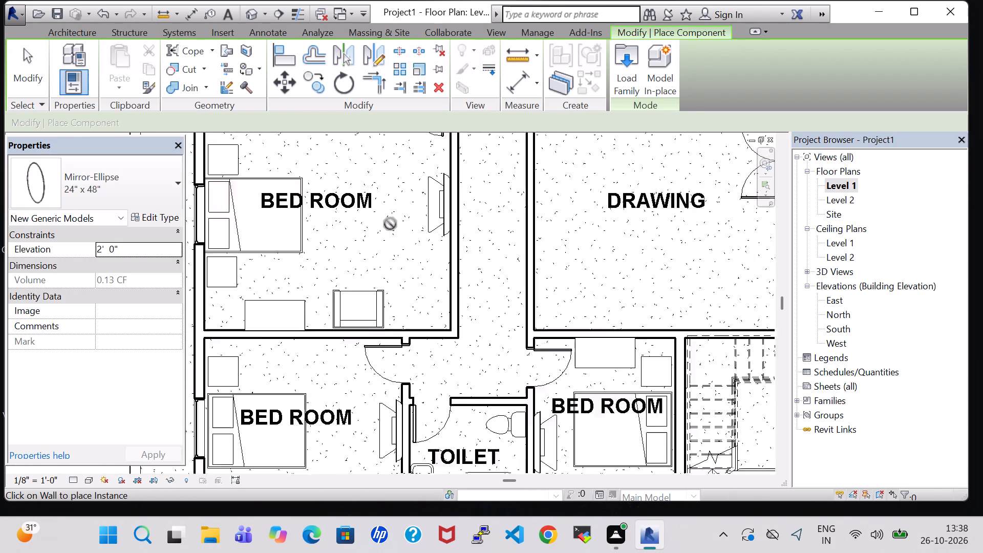
pyautogui.scroll(2, 390, 224)
pyautogui.scroll(-1, 390, 226)
pyautogui.moveTo(368, 216); pyautogui.dragTo(350, 282, button='middle')
pyautogui.scroll(-1, 353, 290)
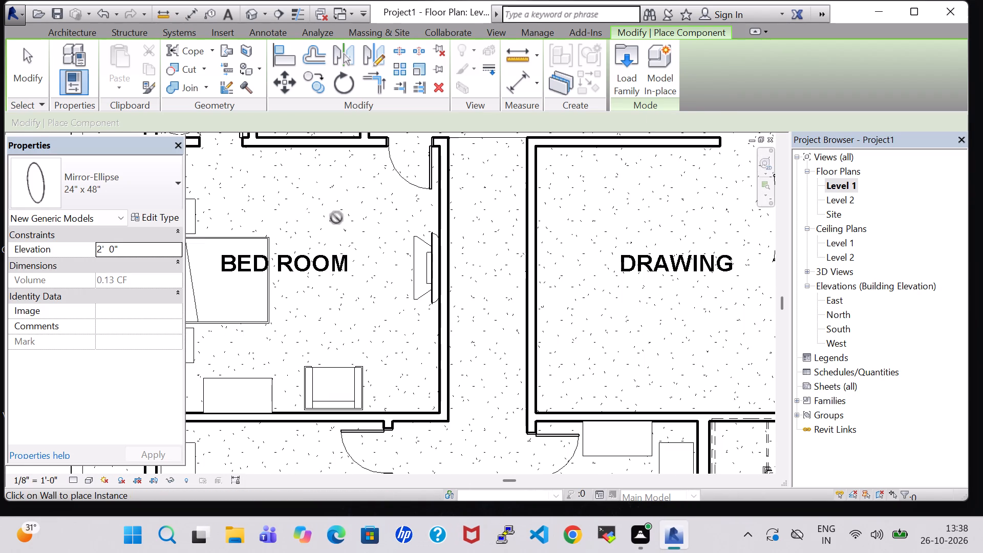
pyautogui.moveTo(336, 218); pyautogui.dragTo(349, 323, button='middle')
pyautogui.scroll(4, 263, 260)
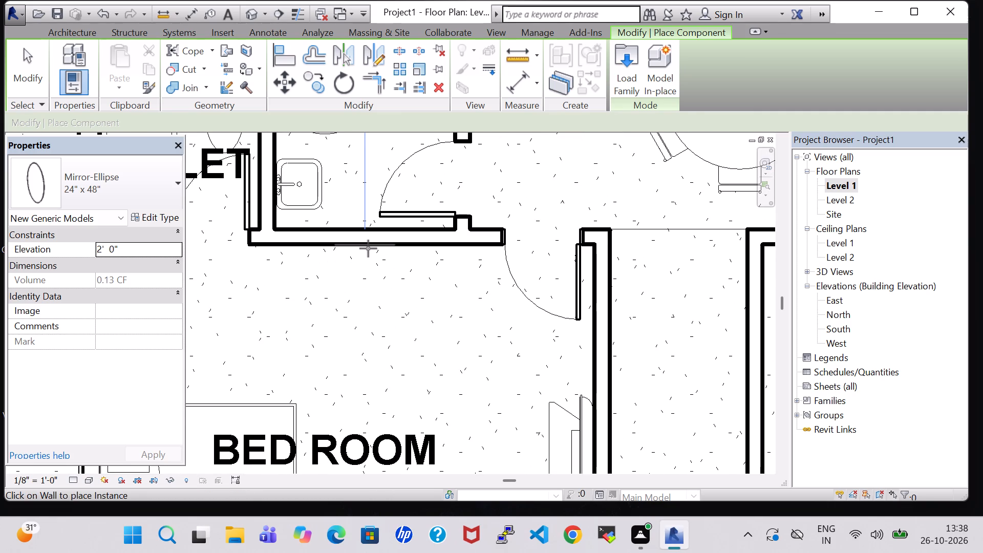
pyautogui.scroll(6, 362, 249)
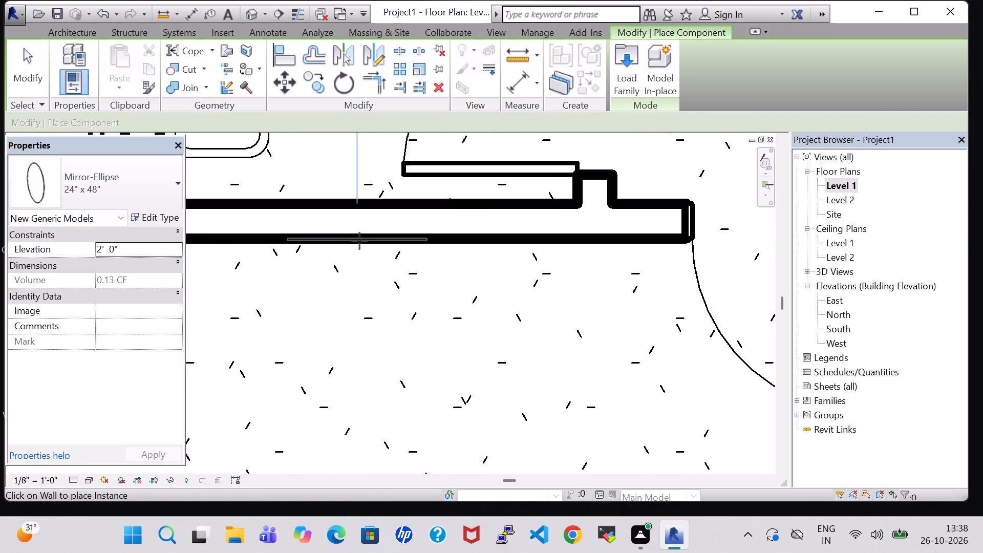
pyautogui.click(359, 241)
pyautogui.scroll(-3, 374, 312)
pyautogui.press('Escape')
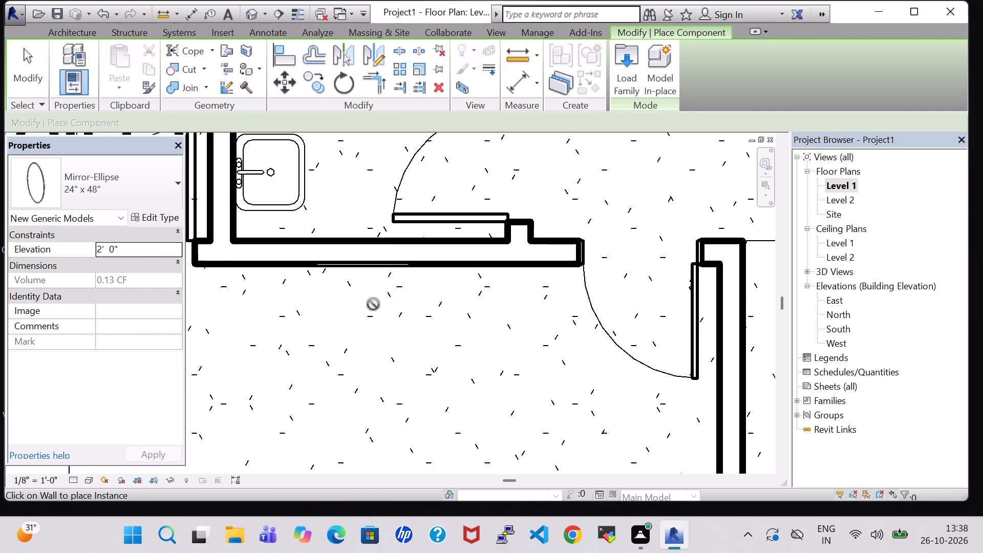
pyautogui.press('Escape')
# Load the Table-Ellipse family from the Furniture Tables library and place a 72" x 36" table in the bedroom in front of the mirror.
pyautogui.scroll(-1, 373, 304)
pyautogui.click(149, 66)
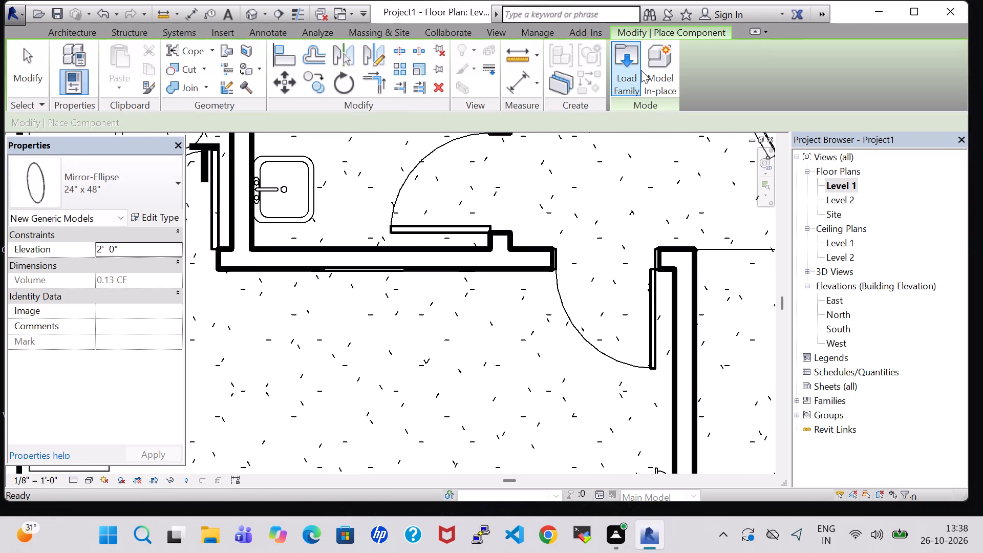
pyautogui.click(626, 70)
pyautogui.scroll(-1, 555, 306)
pyautogui.doubleClick(567, 214)
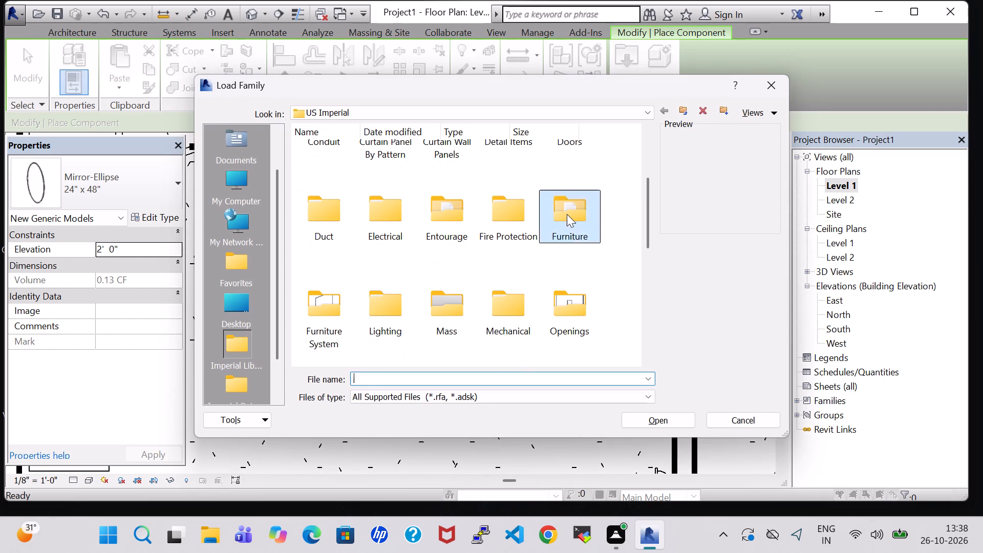
pyautogui.doubleClick(425, 161)
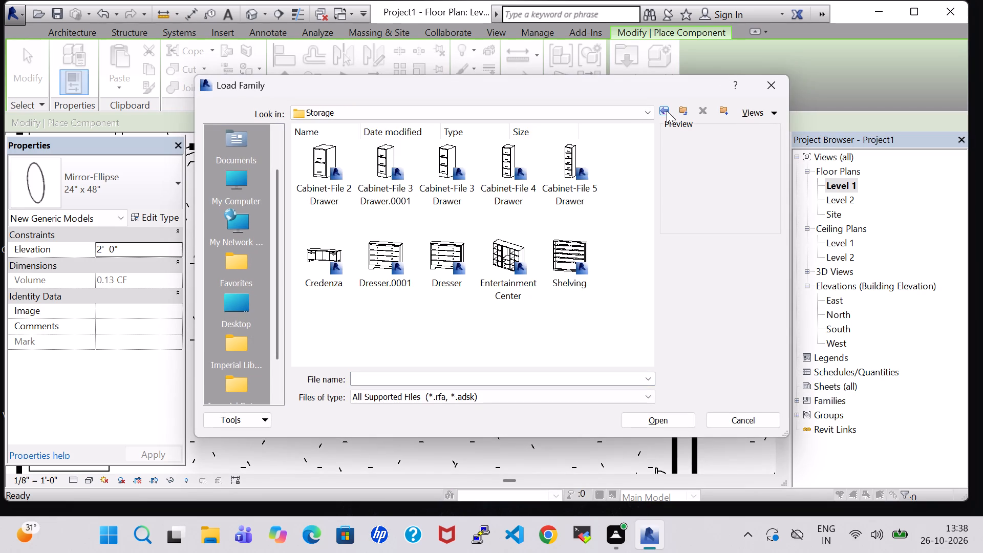
pyautogui.click(667, 111)
pyautogui.doubleClick(505, 169)
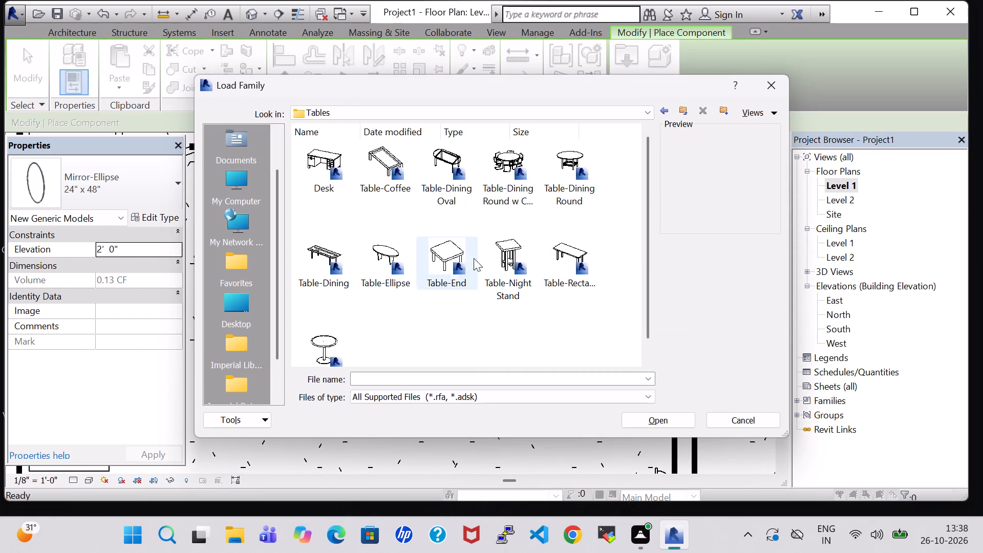
pyautogui.click(396, 241)
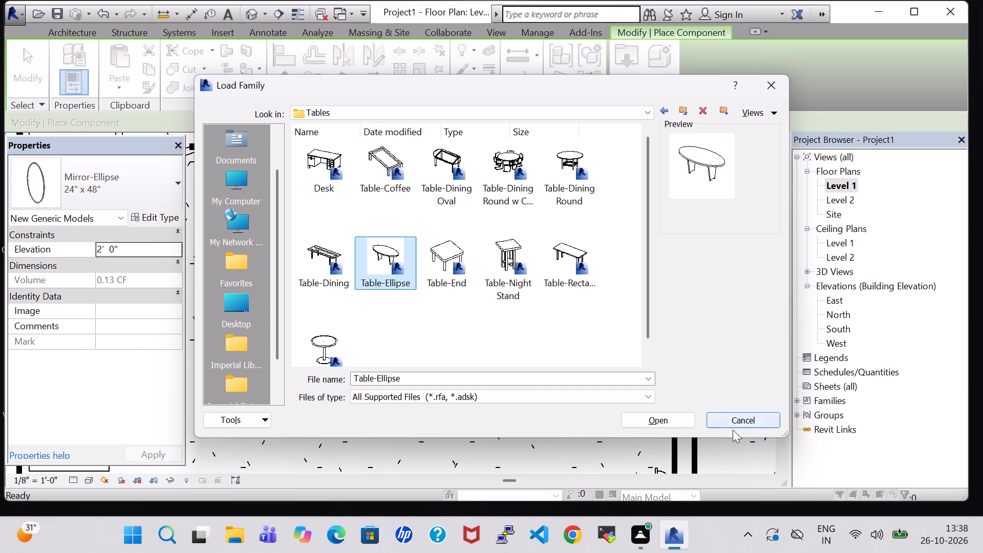
pyautogui.click(663, 414)
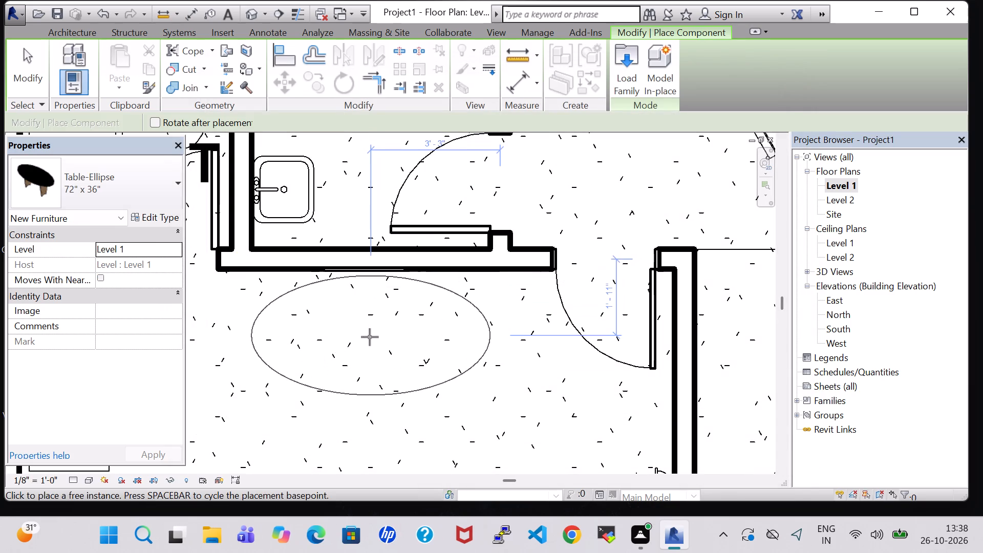
pyautogui.click(370, 337)
pyautogui.press('Escape')
pyautogui.press('Escape')
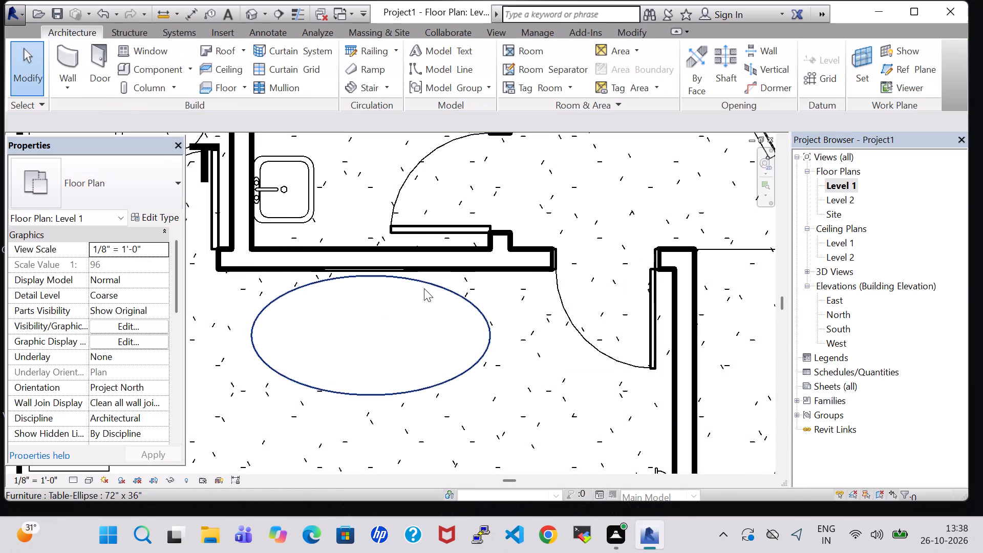
# Set the Length of the bedroom's elliptical table type to 3' 0".
pyautogui.click(424, 288)
pyautogui.click(166, 220)
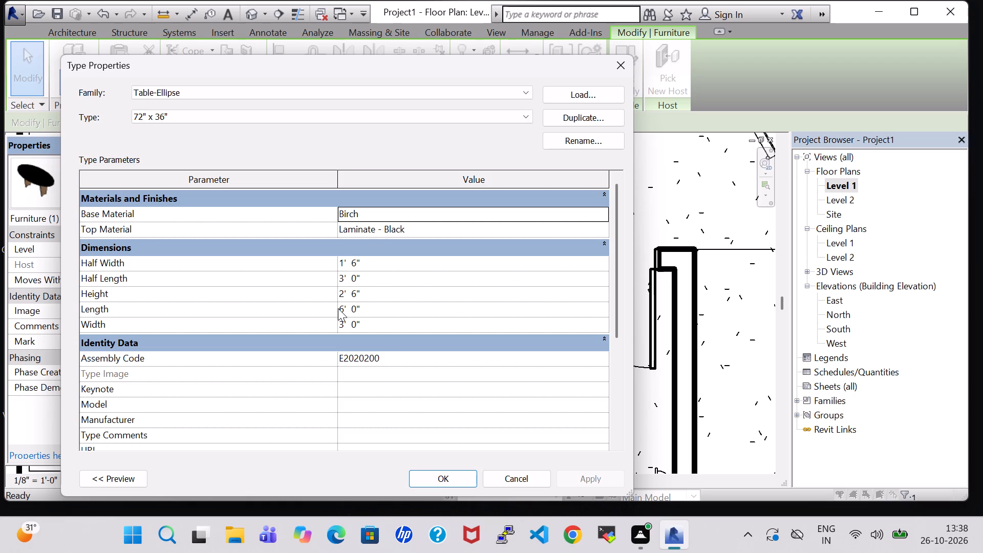
pyautogui.click(345, 310)
pyautogui.press('BackSpace')
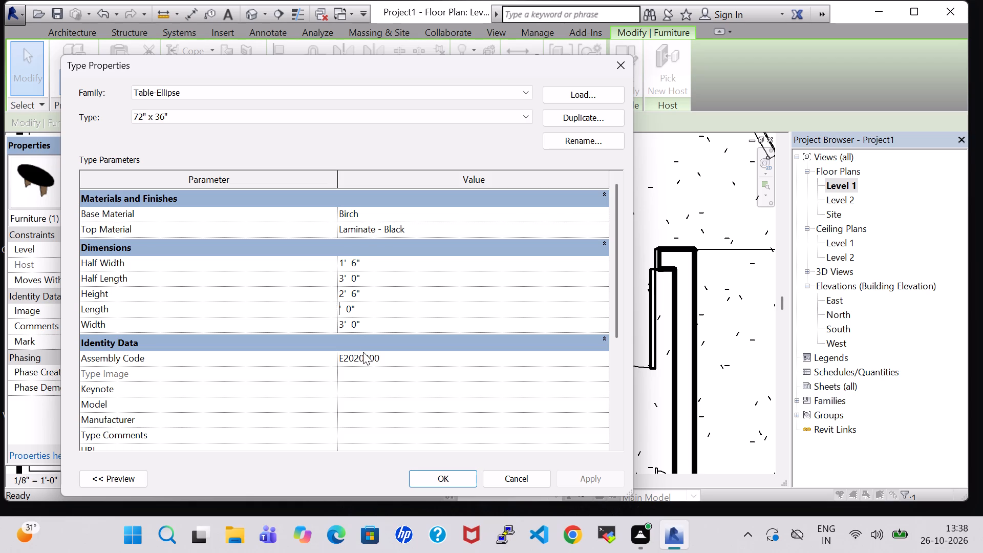
pyautogui.press('3')
pyautogui.press('Return')
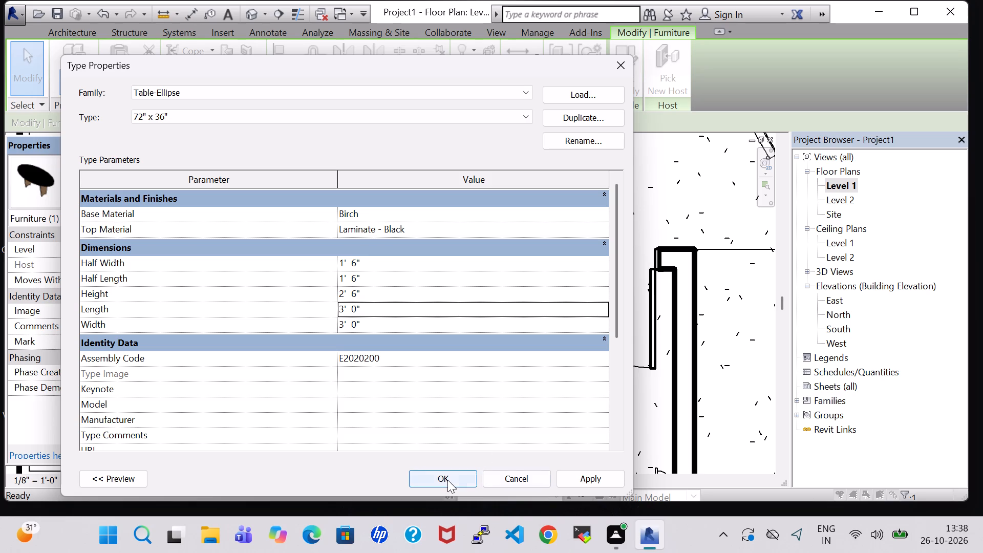
pyautogui.click(615, 483)
pyautogui.click(458, 477)
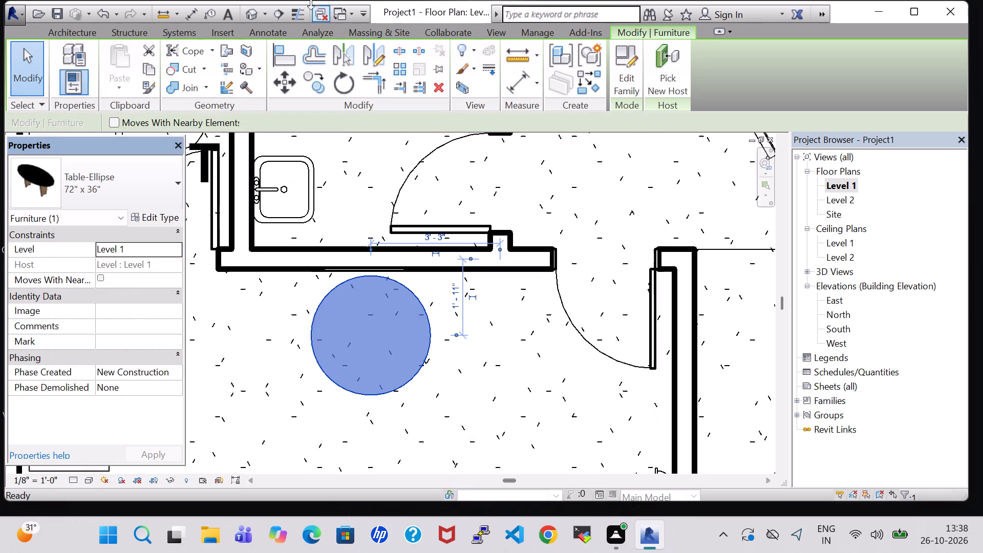
# In the 3D view, nudge the bedroom's elliptical mirror up to an elevation of 2' 8" and three increments left.
pyautogui.click(245, 17)
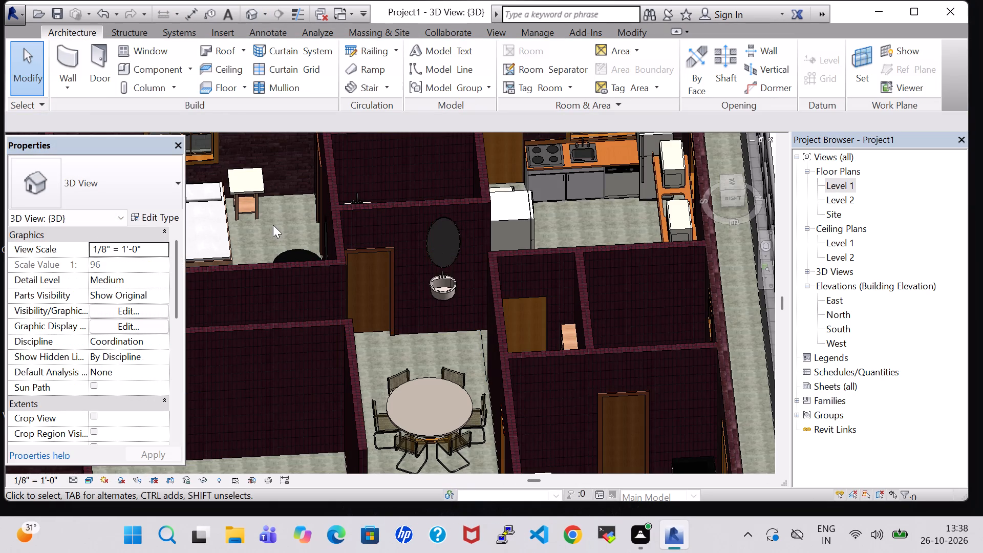
pyautogui.keyDown('shift'); pyautogui.moveTo(273, 225); pyautogui.dragTo(409, 252, button='middle'); pyautogui.keyUp('shift')
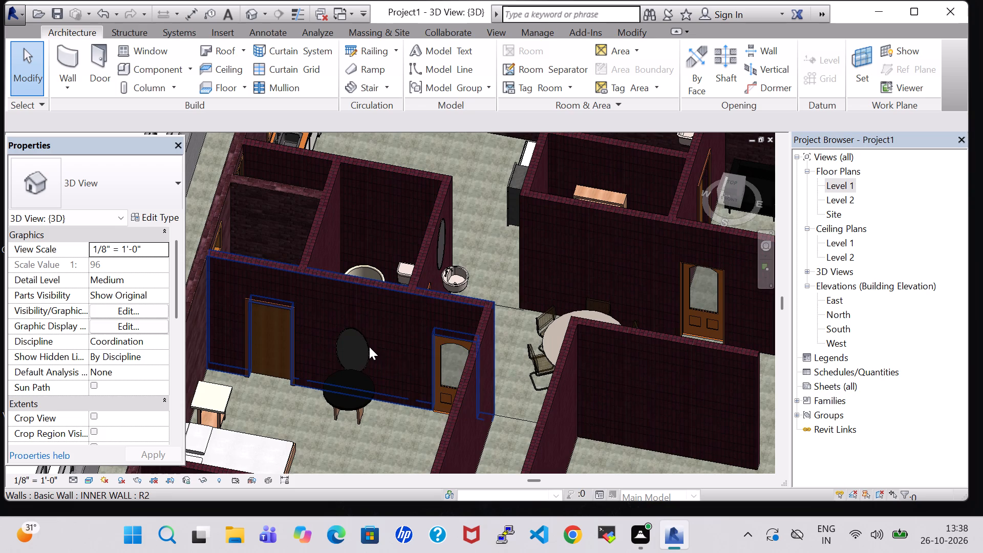
pyautogui.click(362, 339)
pyautogui.press('Up')
pyautogui.press('Up')
pyautogui.press('Up')
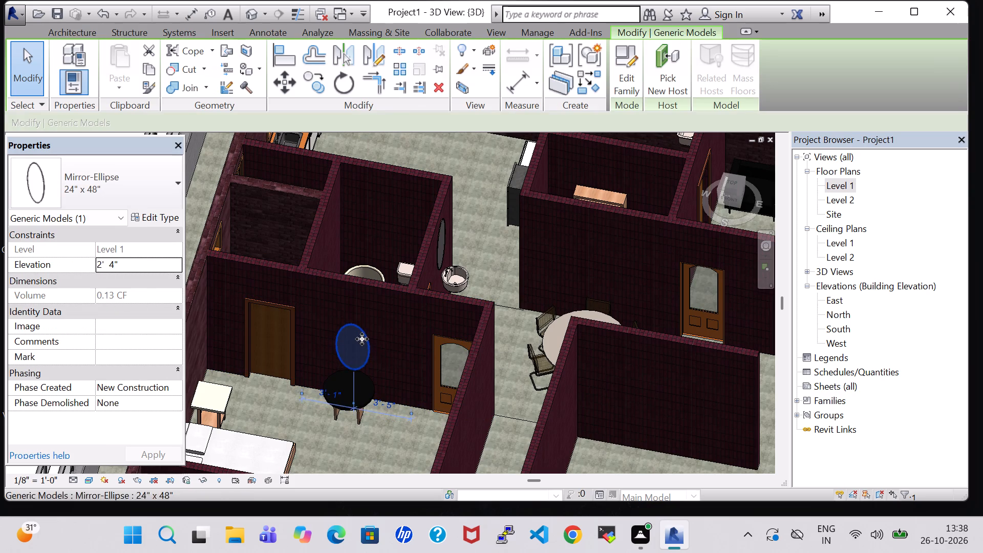
pyautogui.press('Up')
pyautogui.press('Left')
pyautogui.press('Left')
pyautogui.press('Left')
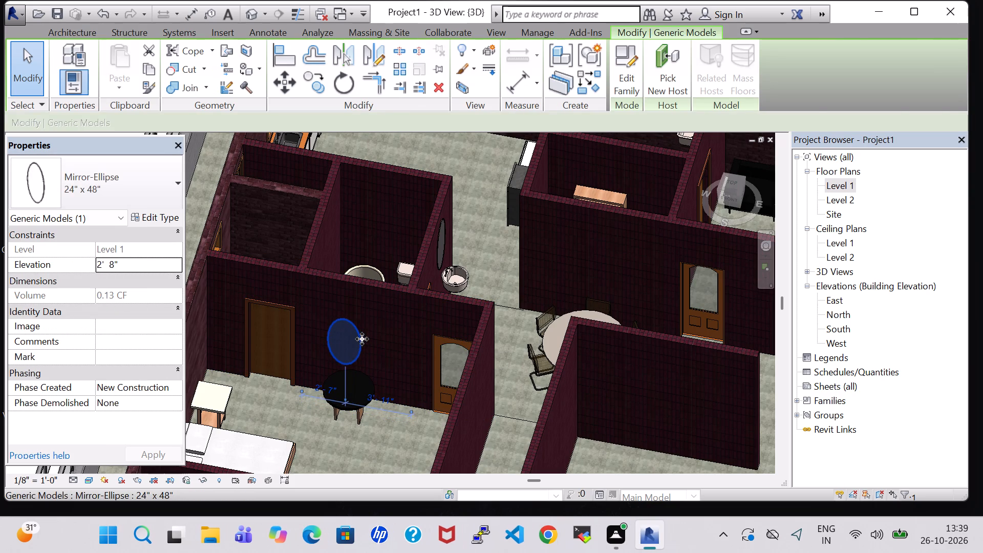
pyautogui.click(384, 433)
# Nudge the bedroom's elliptical mirror four increments right so it is centred above the black table, and check it in the 3D view.
pyautogui.keyDown('shift'); pyautogui.moveTo(392, 433); pyautogui.dragTo(412, 381, button='middle'); pyautogui.keyUp('shift')
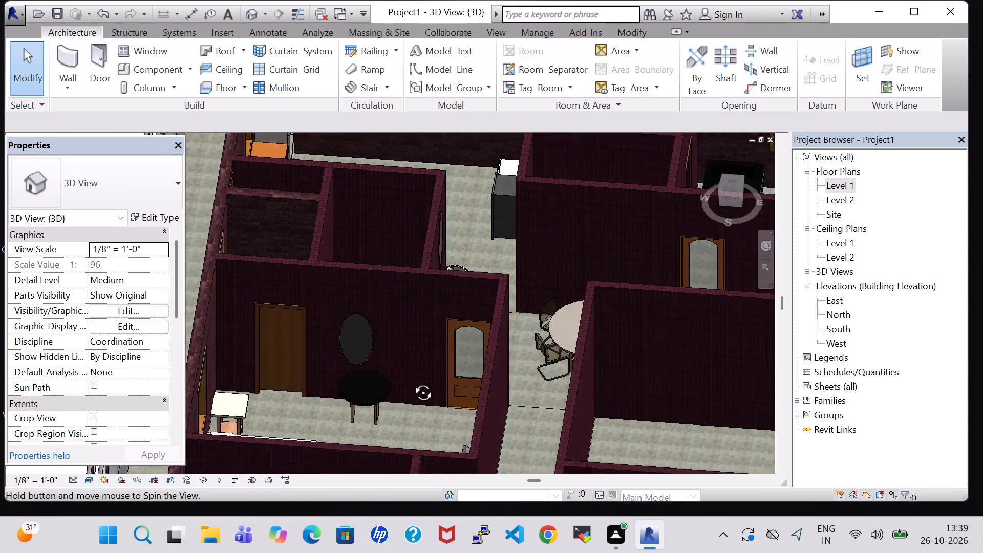
pyautogui.keyDown('shift'); pyautogui.moveTo(412, 381); pyautogui.dragTo(422, 358, button='middle'); pyautogui.keyUp('shift')
pyautogui.click(376, 342)
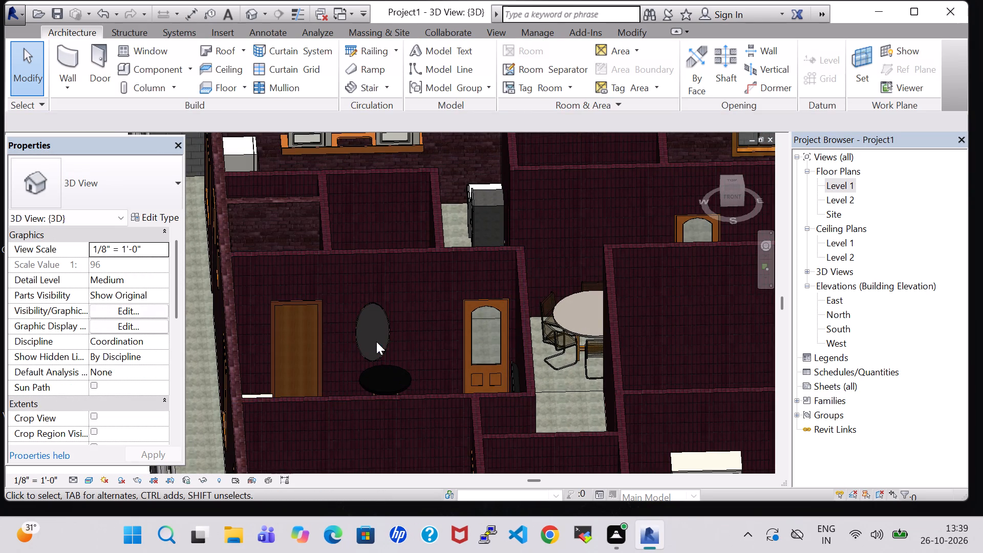
pyautogui.press('Right')
pyautogui.press('Right')
pyautogui.click(390, 334)
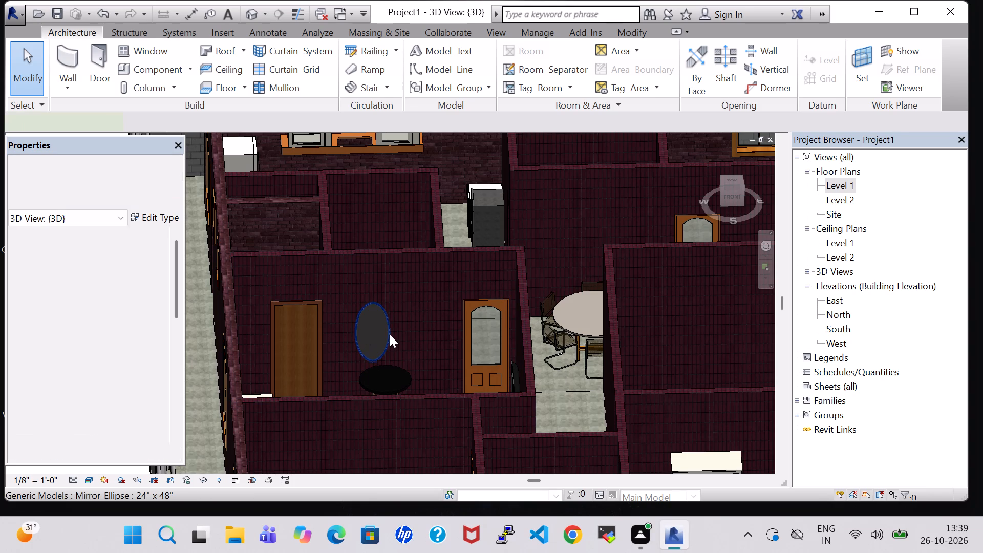
pyautogui.press('Right')
pyautogui.press('Right')
pyautogui.press('Right')
pyautogui.press('Right')
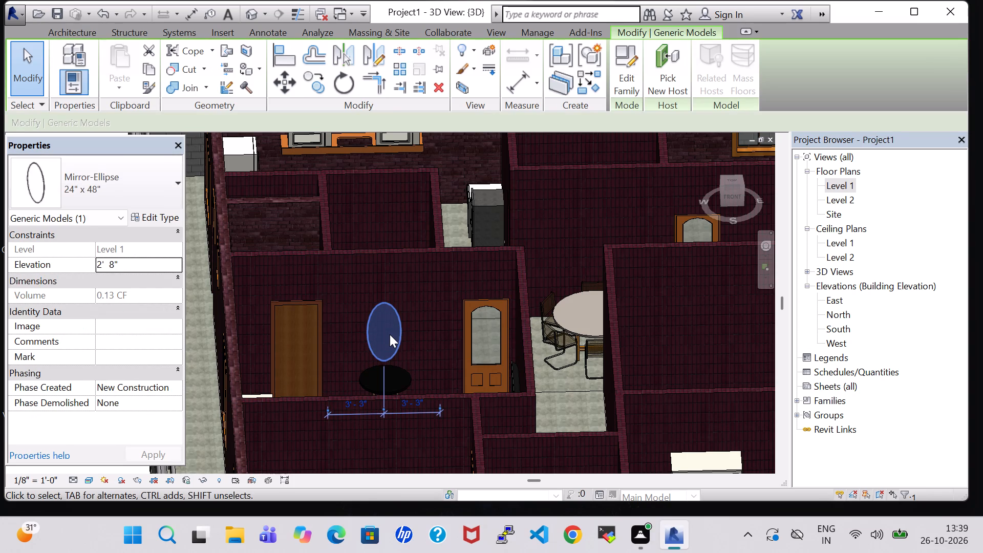
pyautogui.scroll(-3, 457, 370)
pyautogui.click(521, 395)
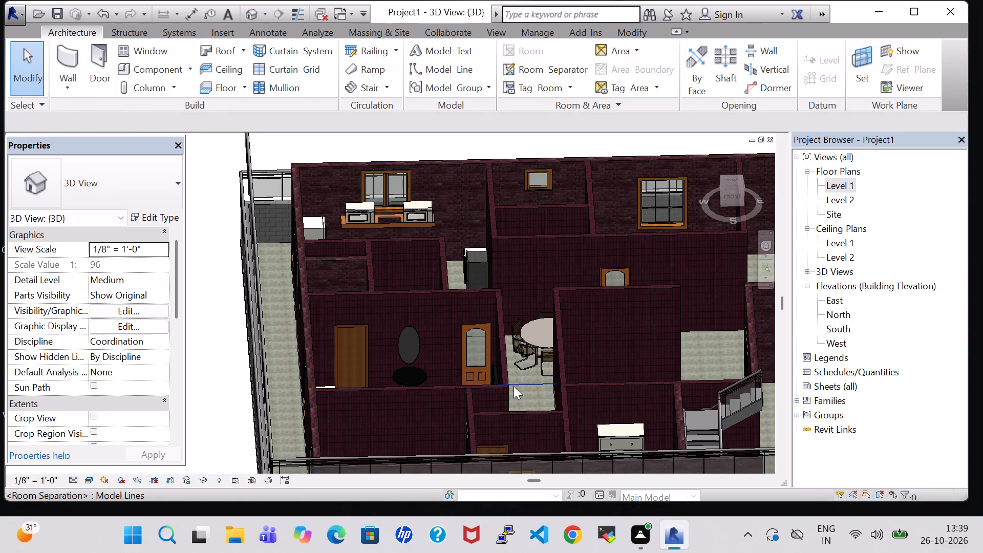
pyautogui.keyDown('shift'); pyautogui.moveTo(515, 386); pyautogui.dragTo(517, 428, button='middle'); pyautogui.keyUp('shift')
pyautogui.keyDown('shift'); pyautogui.middleClick(517, 433); pyautogui.keyUp('shift')
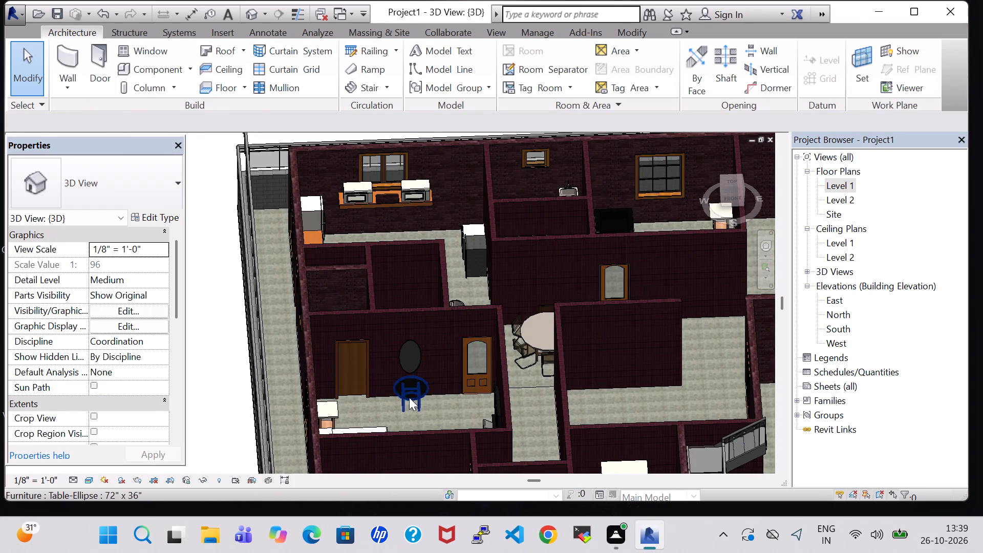
pyautogui.scroll(6, 444, 381)
pyautogui.scroll(-4, 444, 381)
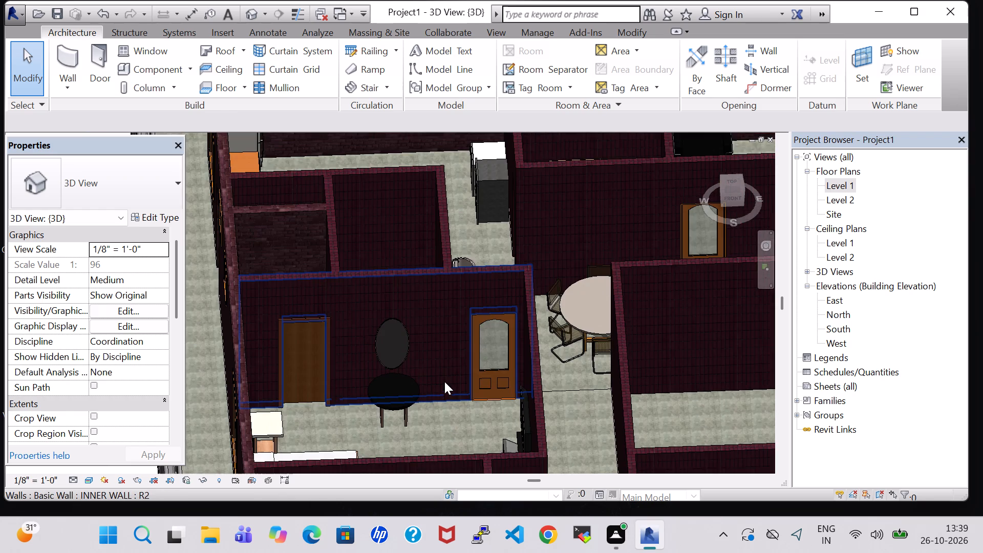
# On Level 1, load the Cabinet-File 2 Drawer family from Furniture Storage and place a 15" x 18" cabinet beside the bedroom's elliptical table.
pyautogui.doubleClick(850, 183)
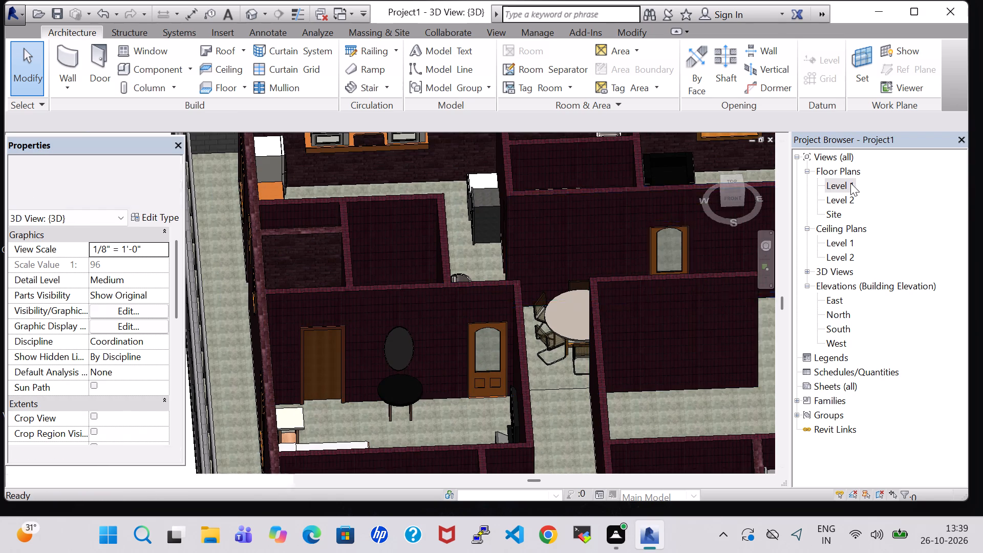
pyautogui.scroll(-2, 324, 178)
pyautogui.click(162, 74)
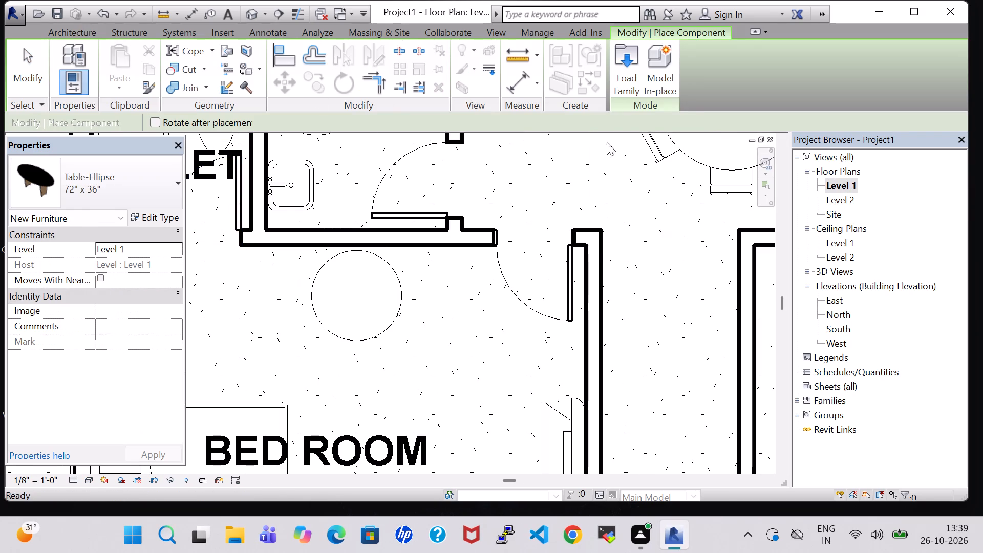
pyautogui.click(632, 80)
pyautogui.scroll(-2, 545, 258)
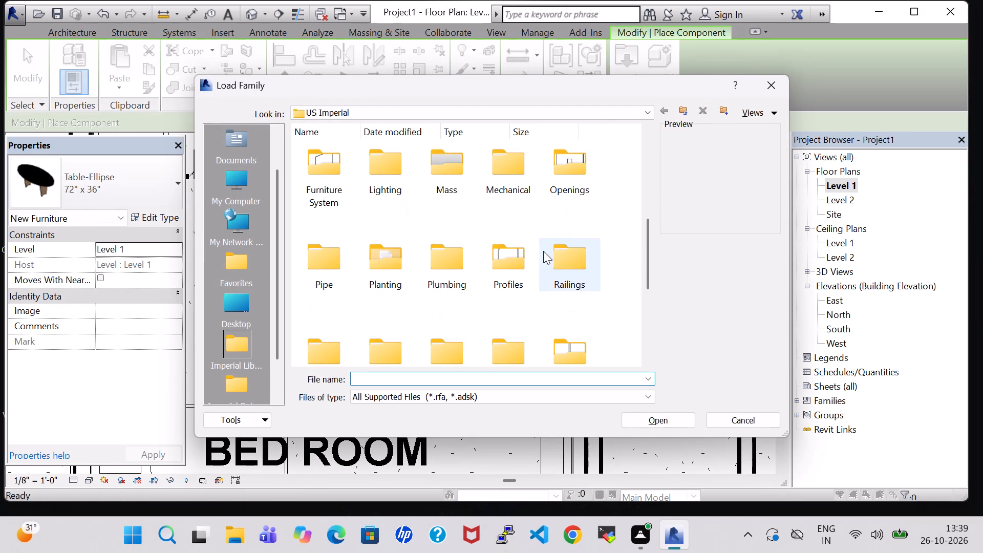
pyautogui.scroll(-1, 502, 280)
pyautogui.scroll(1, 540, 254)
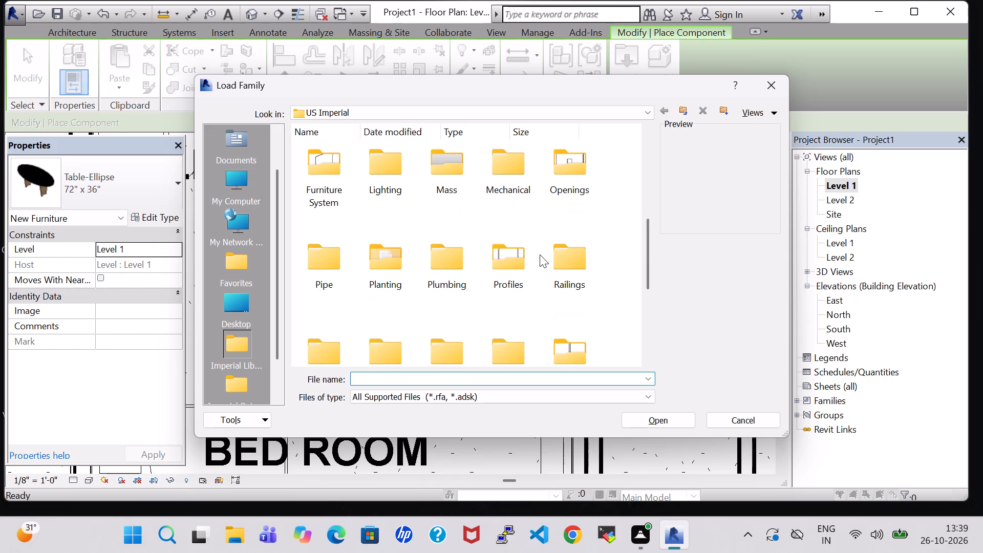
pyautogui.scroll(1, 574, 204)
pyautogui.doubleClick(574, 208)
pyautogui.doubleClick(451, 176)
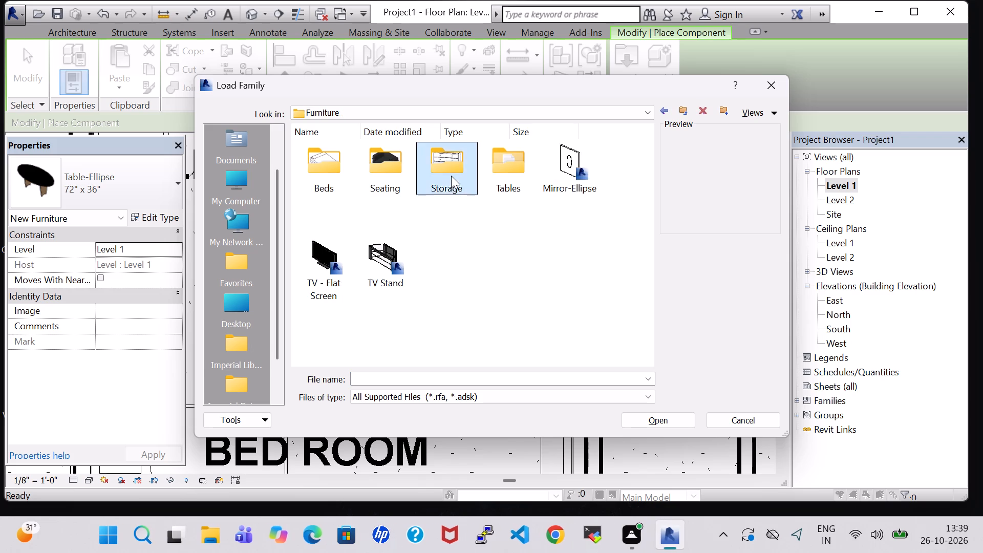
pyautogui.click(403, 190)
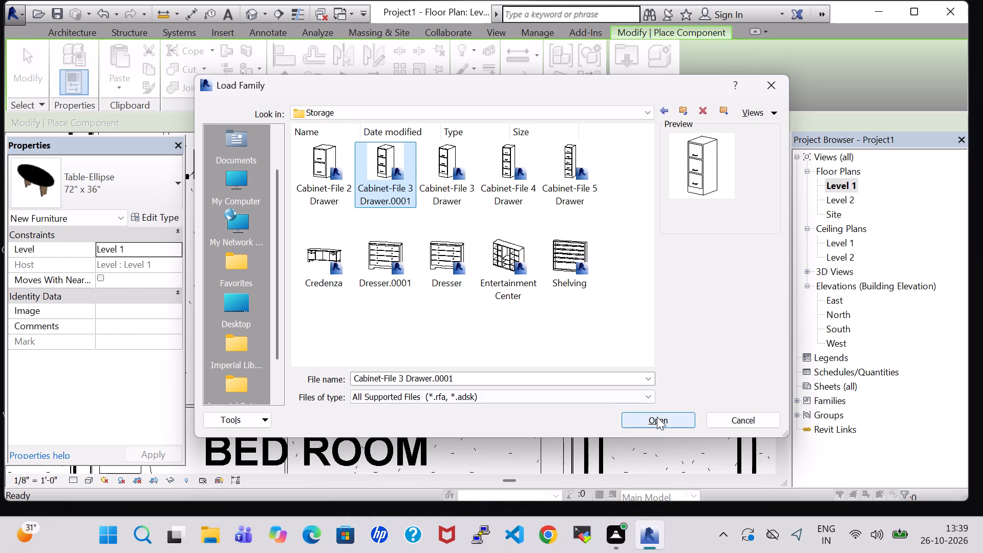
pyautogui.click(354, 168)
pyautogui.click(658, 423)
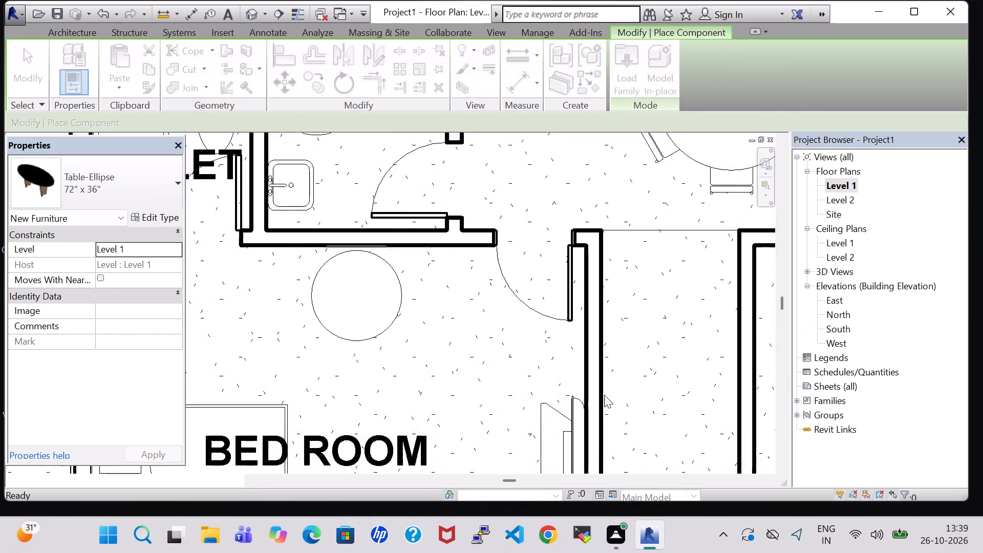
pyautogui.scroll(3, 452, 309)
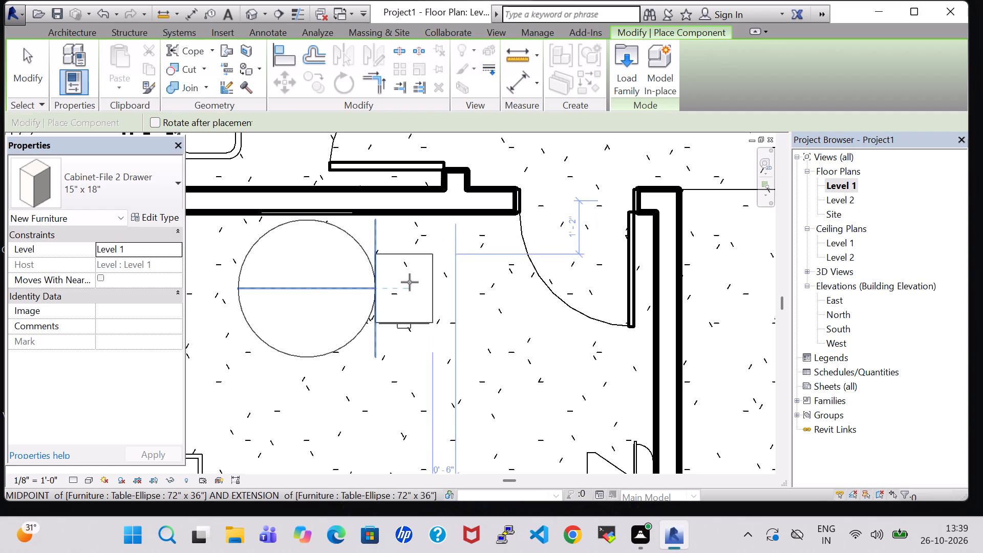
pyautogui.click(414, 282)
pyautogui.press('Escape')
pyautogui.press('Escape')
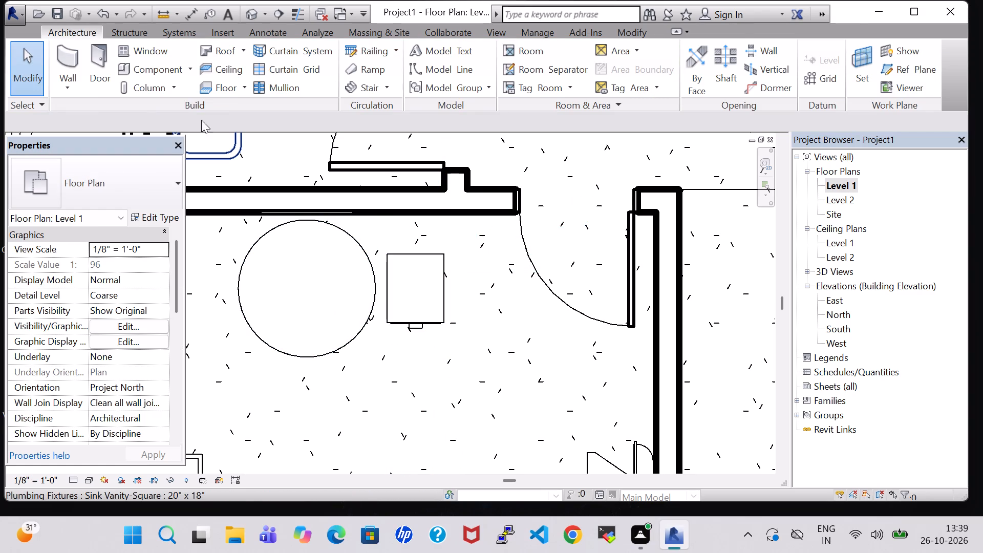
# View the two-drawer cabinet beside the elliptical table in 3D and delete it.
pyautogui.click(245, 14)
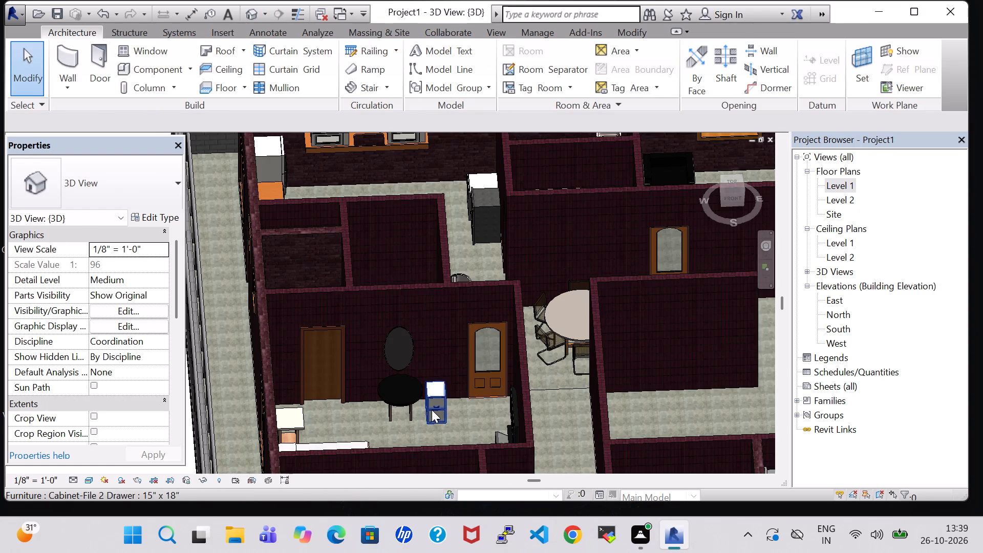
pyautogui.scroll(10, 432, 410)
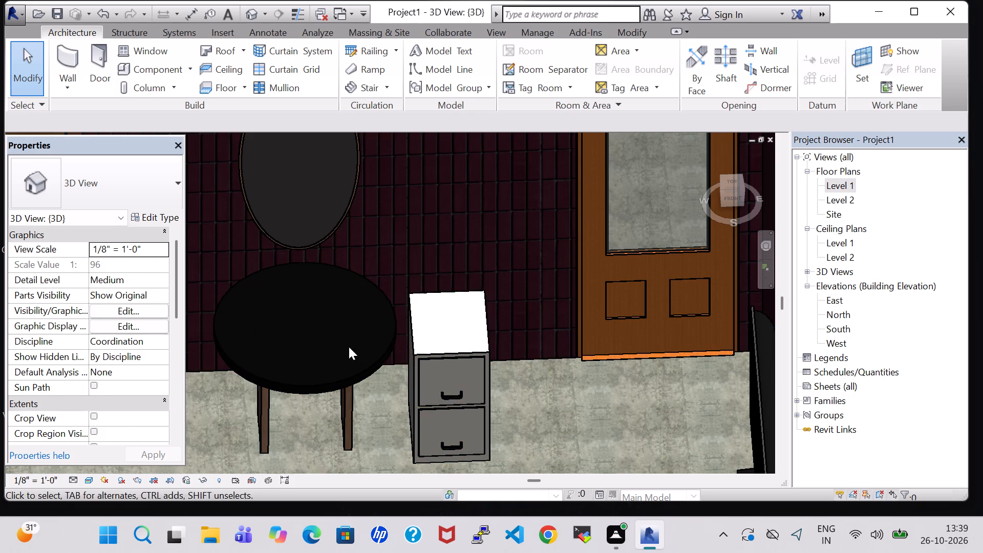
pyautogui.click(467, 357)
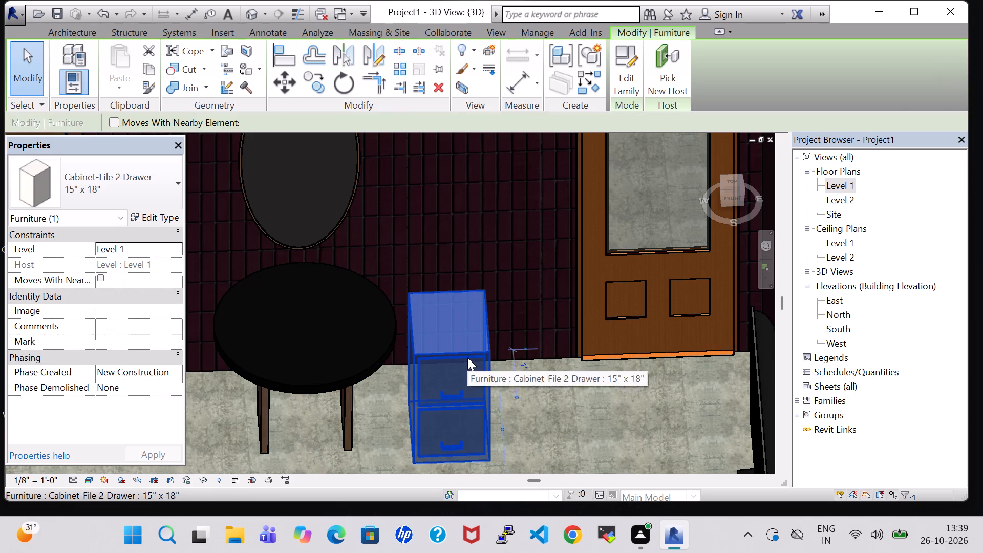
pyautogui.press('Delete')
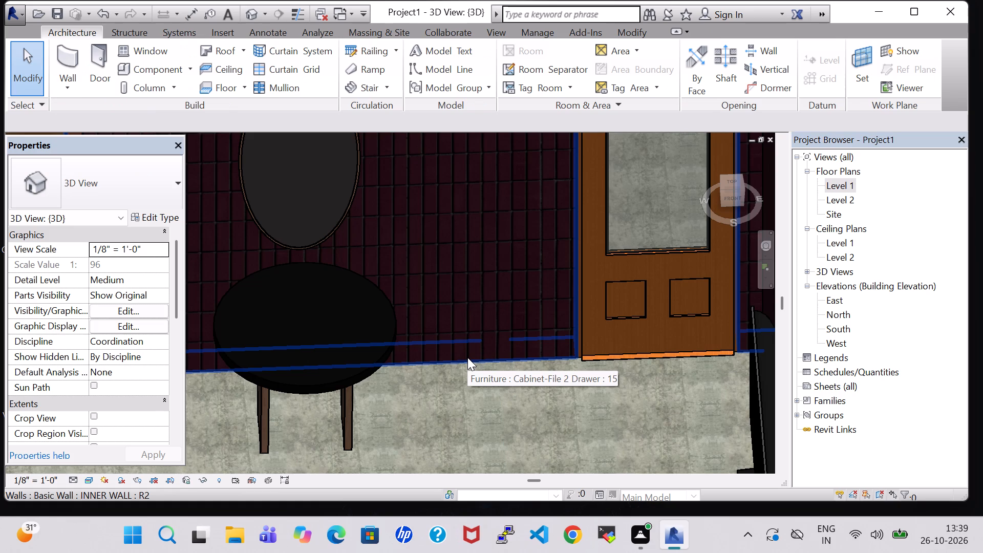
# Examine the furnished bedroom in 3D and the remaining bedrooms on the Level 1 floor plan.
pyautogui.scroll(-8, 480, 292)
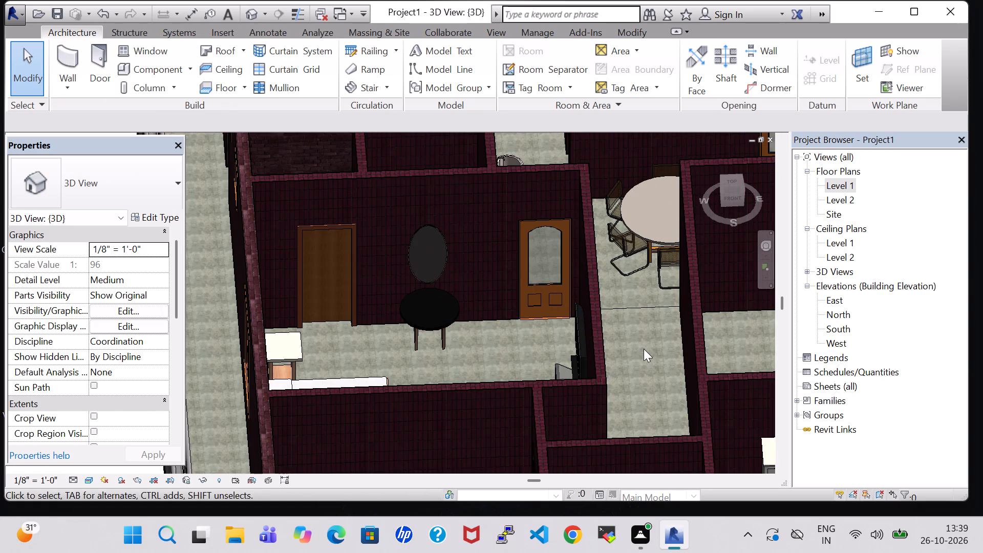
pyautogui.click(644, 349)
pyautogui.scroll(-1, 644, 349)
pyautogui.keyDown('shift'); pyautogui.moveTo(644, 349); pyautogui.dragTo(638, 351, button='middle'); pyautogui.keyUp('shift')
pyautogui.keyDown('shift'); pyautogui.middleClick(638, 351); pyautogui.keyUp('shift')
pyautogui.doubleClick(830, 186)
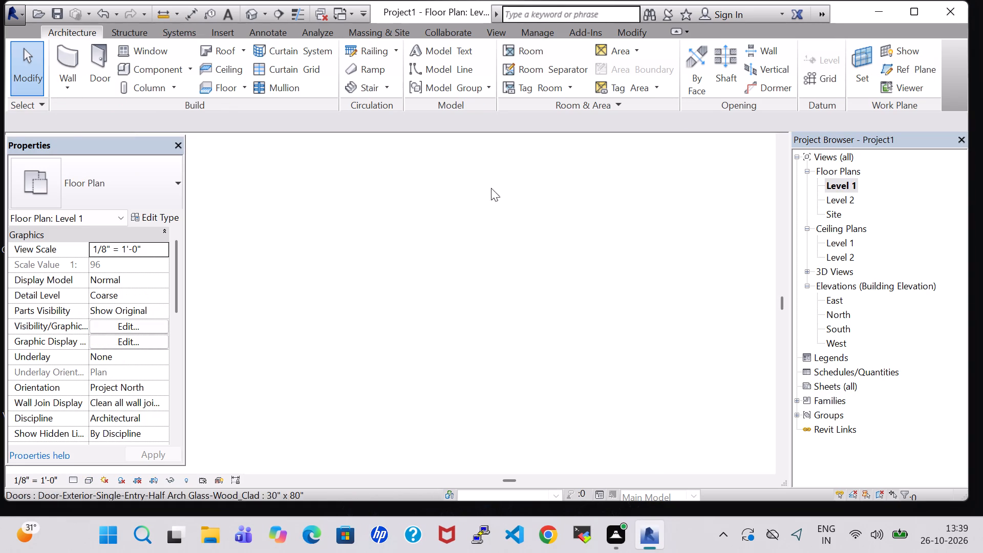
pyautogui.scroll(-8, 472, 211)
pyautogui.scroll(-2, 511, 242)
pyautogui.moveTo(564, 263); pyautogui.dragTo(518, 271, button='middle')
pyautogui.scroll(-2, 518, 271)
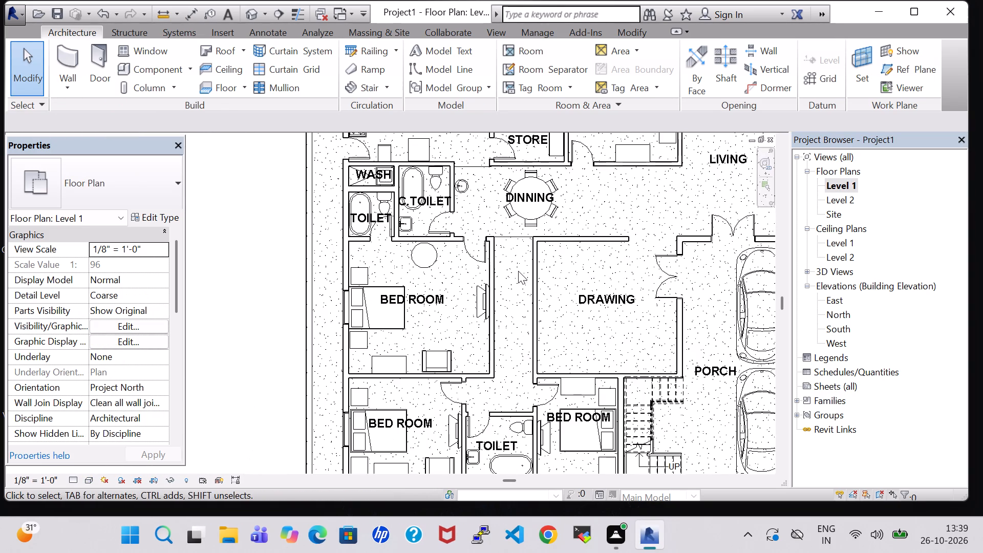
pyautogui.moveTo(518, 271); pyautogui.dragTo(496, 221, button='middle')
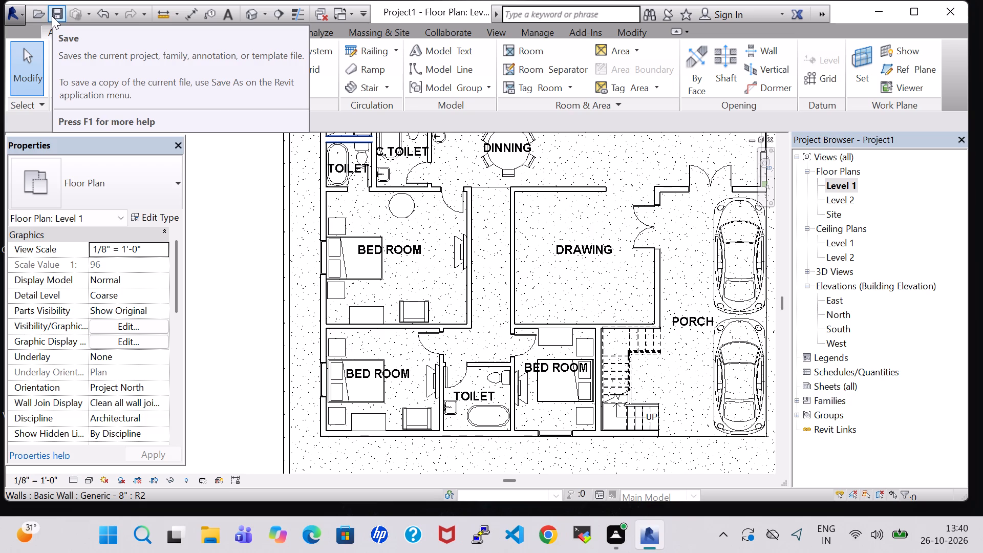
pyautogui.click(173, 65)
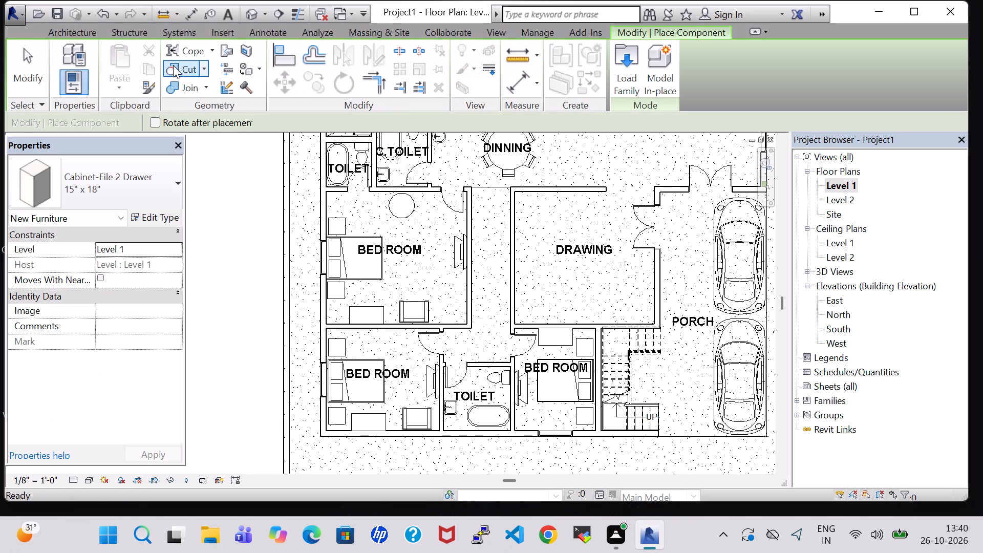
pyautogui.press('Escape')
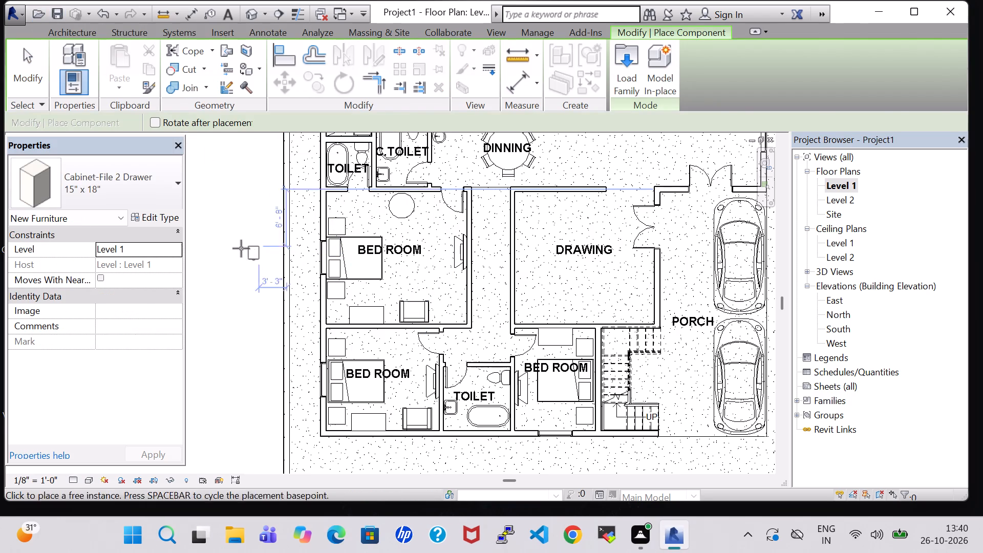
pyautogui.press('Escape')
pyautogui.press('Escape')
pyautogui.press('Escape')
# Place a Mirror-Ellipse 18" x 36" on the lower-left bedroom's side of the wall it shares with the bedroom above.
pyautogui.click(134, 64)
pyautogui.click(139, 178)
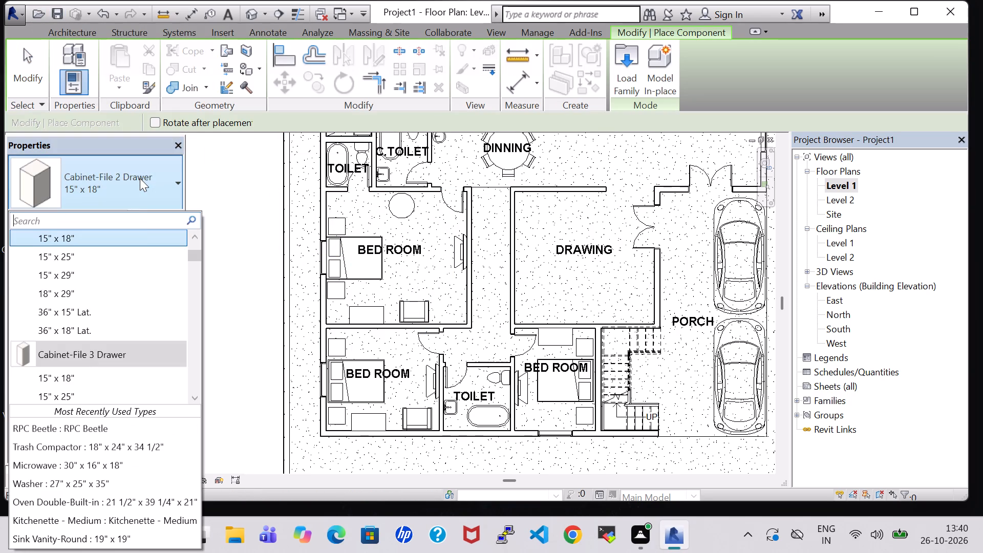
pyautogui.scroll(6, 108, 320)
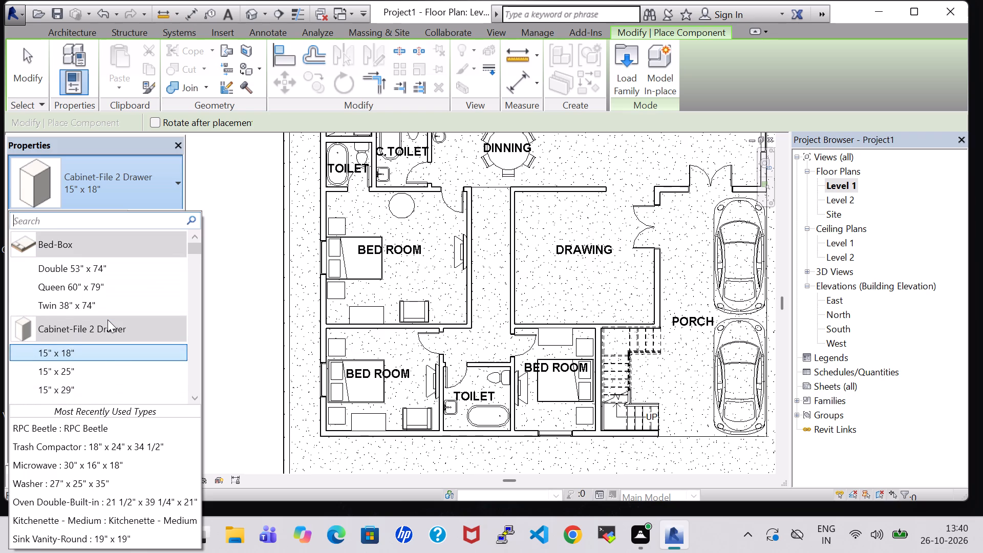
pyautogui.scroll(-17, 108, 320)
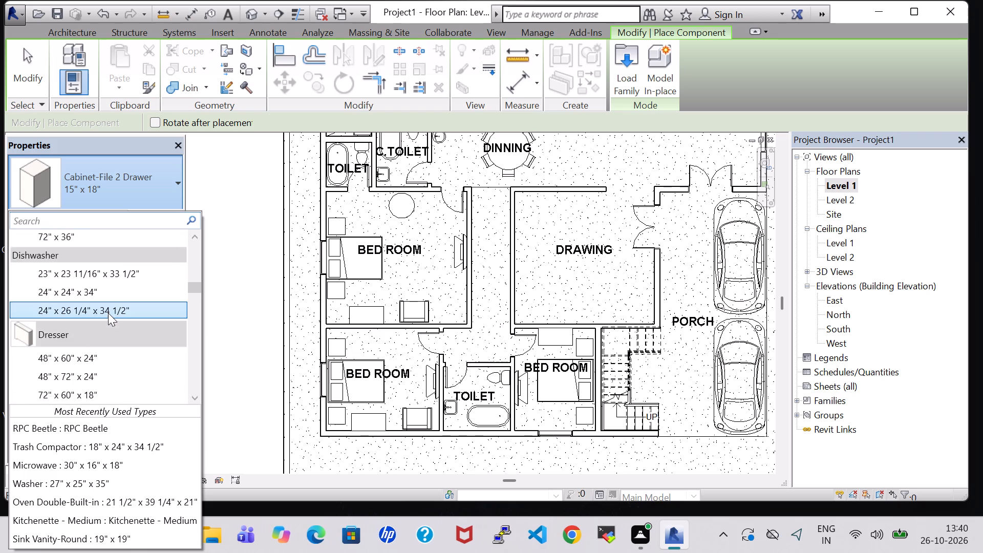
pyautogui.scroll(-8, 108, 313)
pyautogui.click(74, 266)
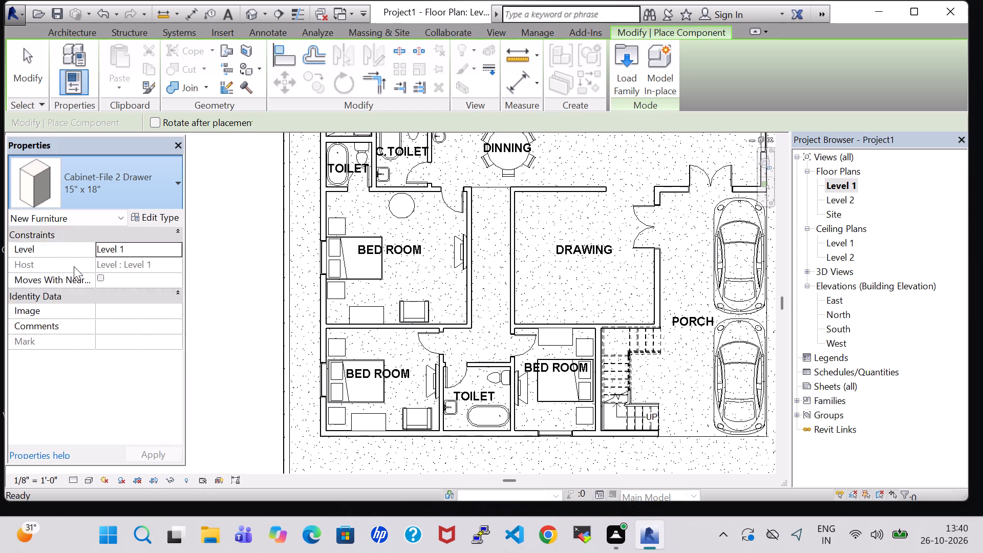
pyautogui.scroll(5, 432, 289)
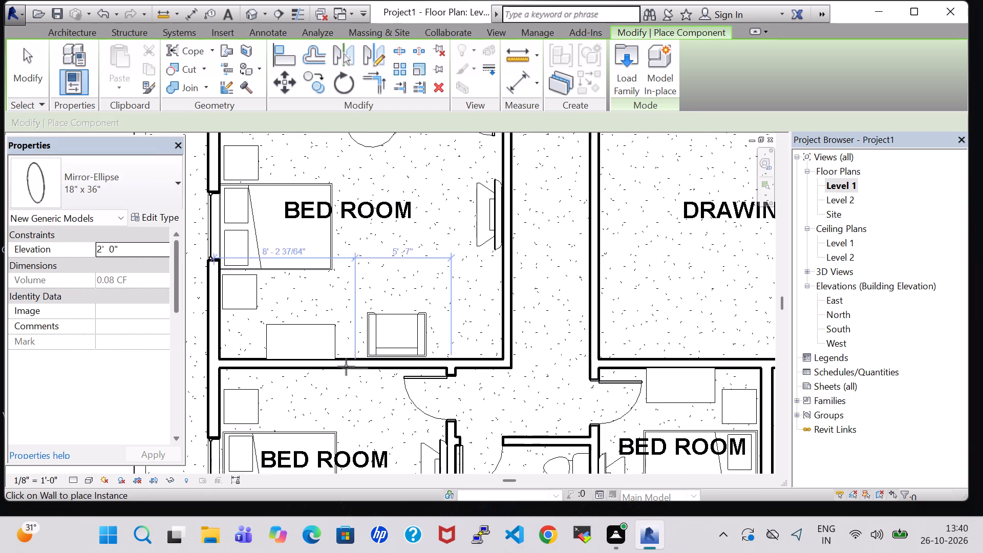
pyautogui.scroll(9, 333, 369)
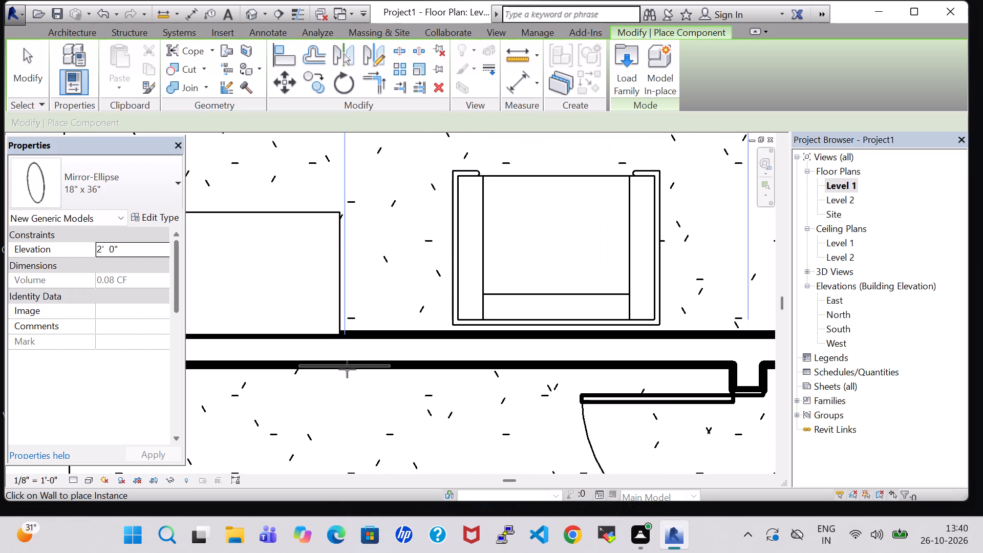
pyautogui.click(347, 369)
pyautogui.scroll(-9, 347, 374)
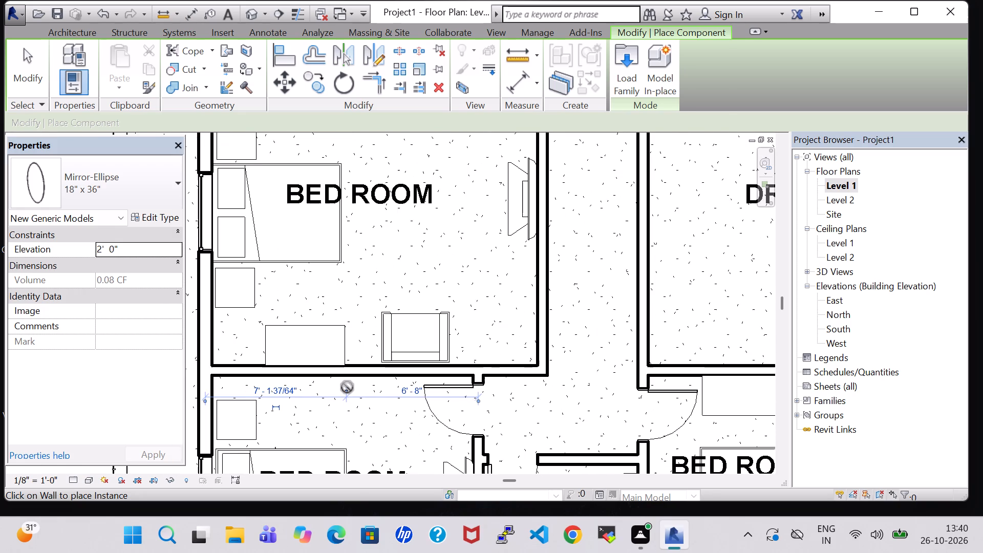
pyautogui.press('Escape')
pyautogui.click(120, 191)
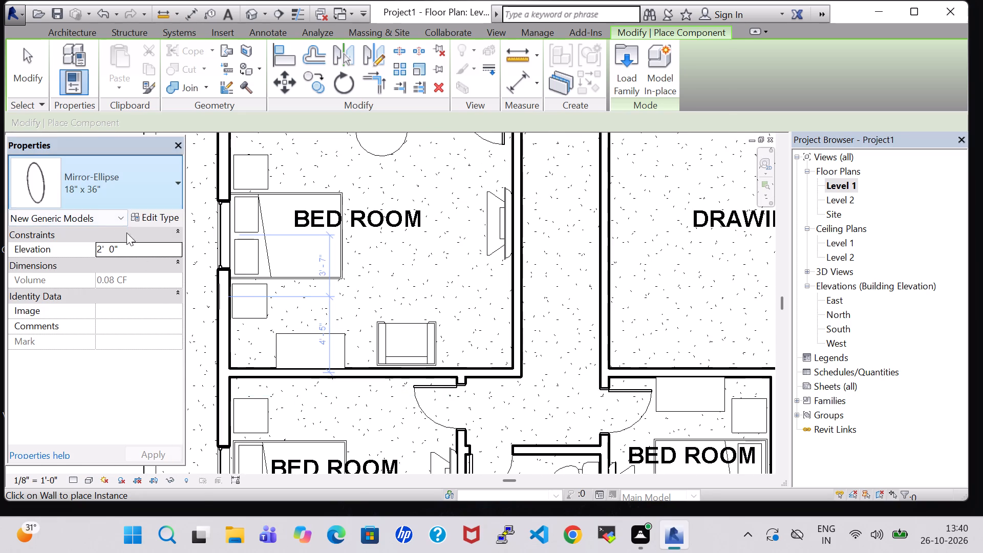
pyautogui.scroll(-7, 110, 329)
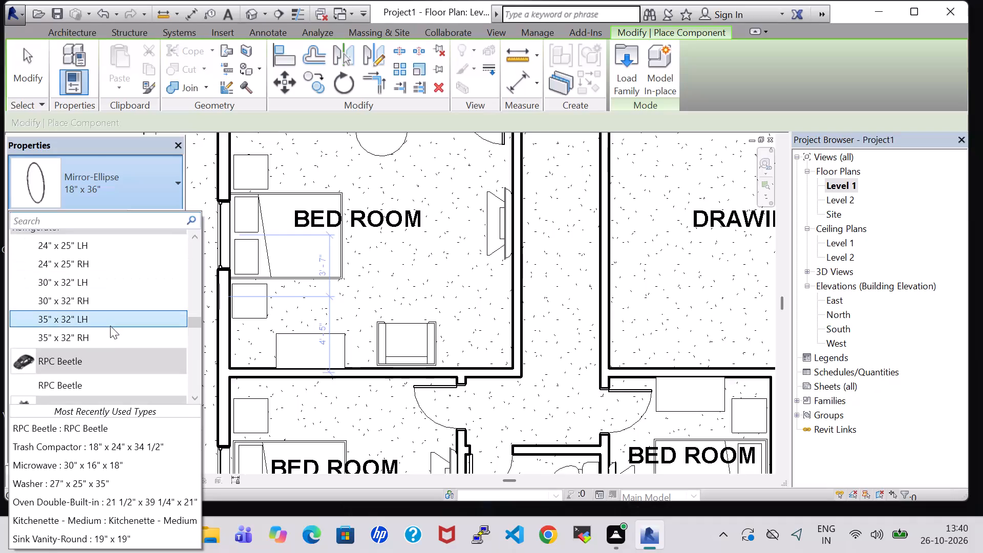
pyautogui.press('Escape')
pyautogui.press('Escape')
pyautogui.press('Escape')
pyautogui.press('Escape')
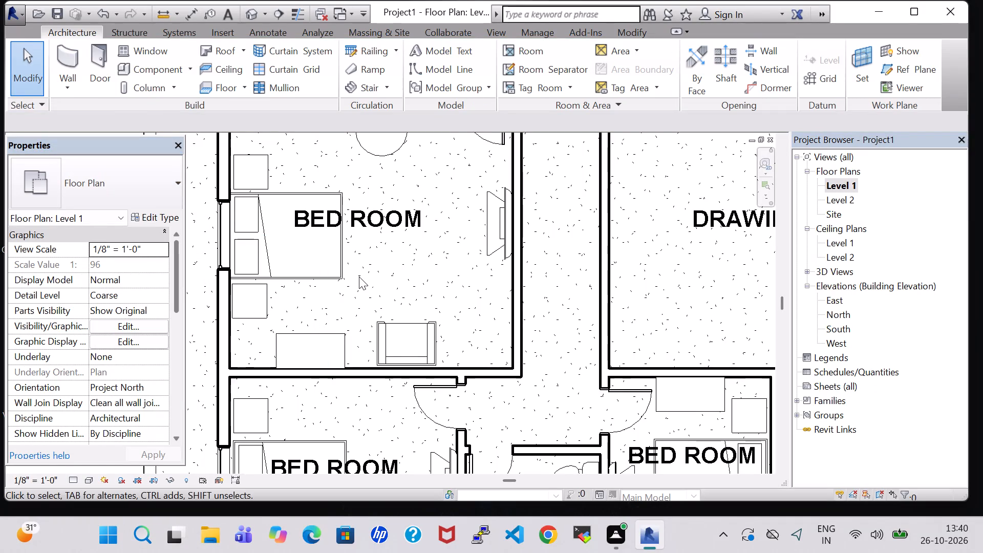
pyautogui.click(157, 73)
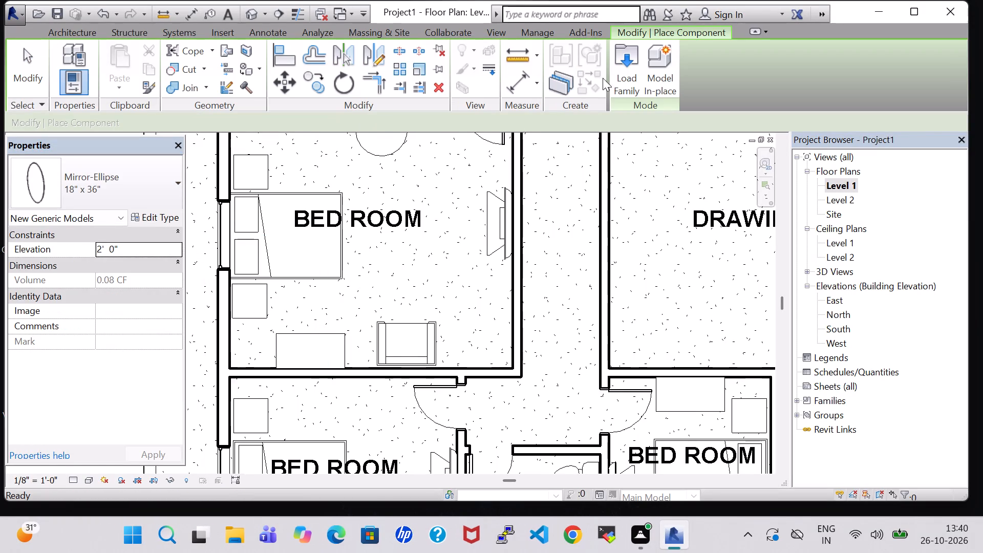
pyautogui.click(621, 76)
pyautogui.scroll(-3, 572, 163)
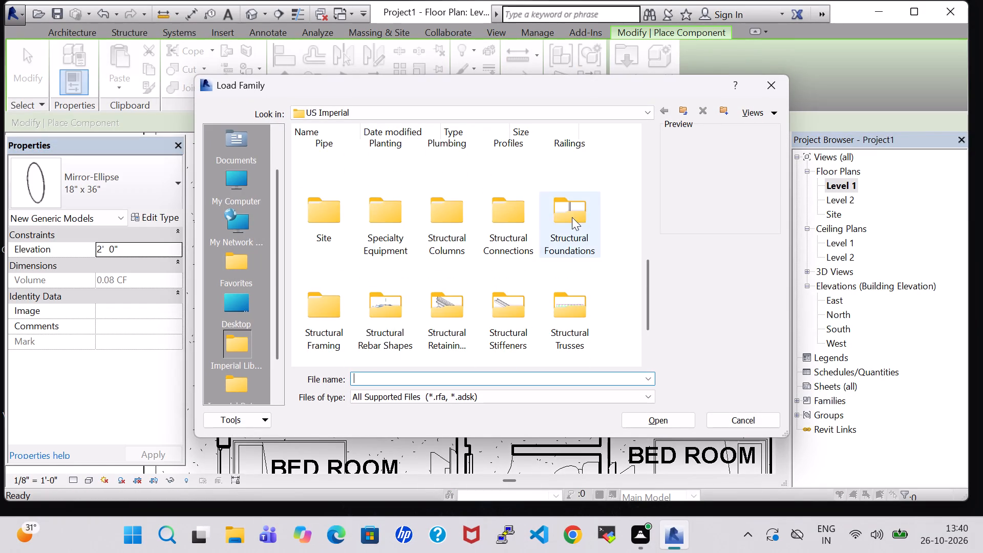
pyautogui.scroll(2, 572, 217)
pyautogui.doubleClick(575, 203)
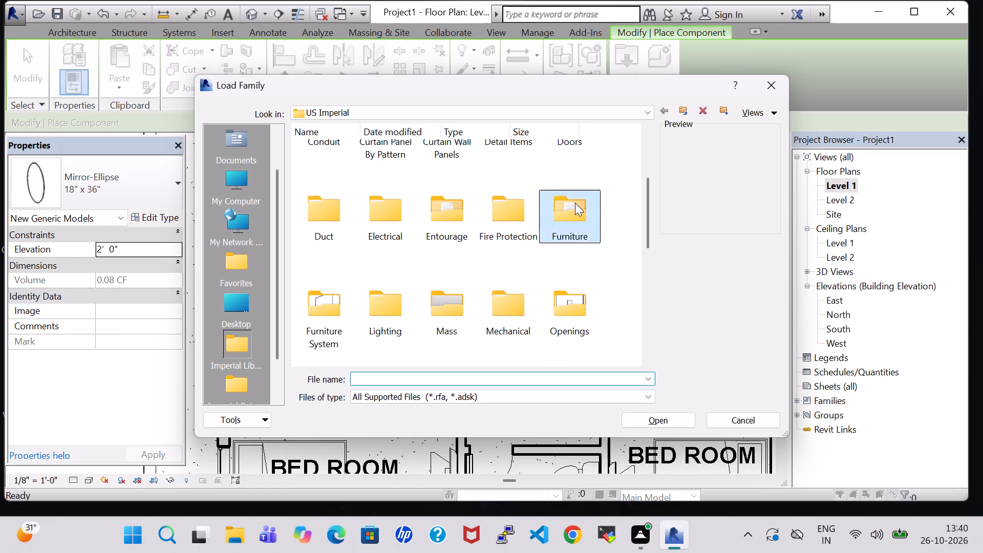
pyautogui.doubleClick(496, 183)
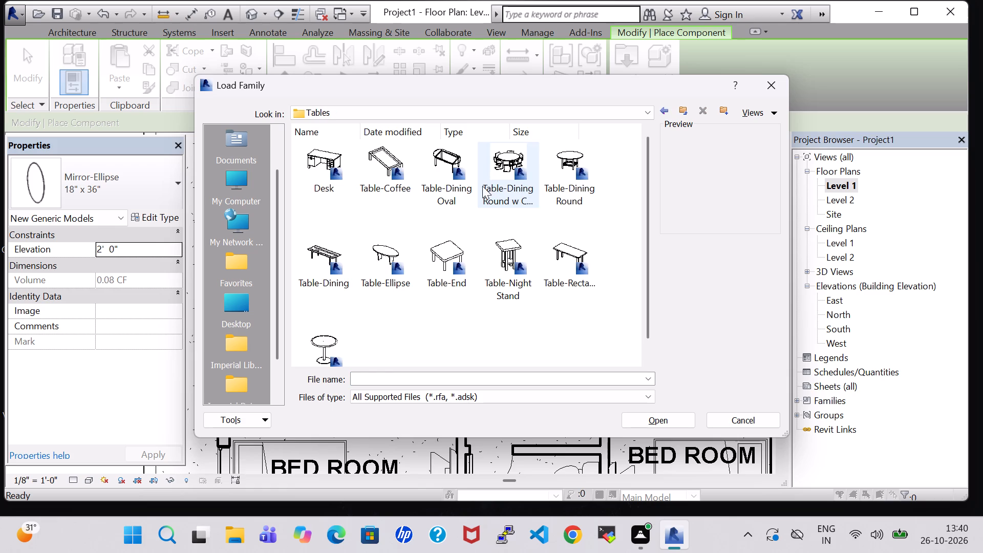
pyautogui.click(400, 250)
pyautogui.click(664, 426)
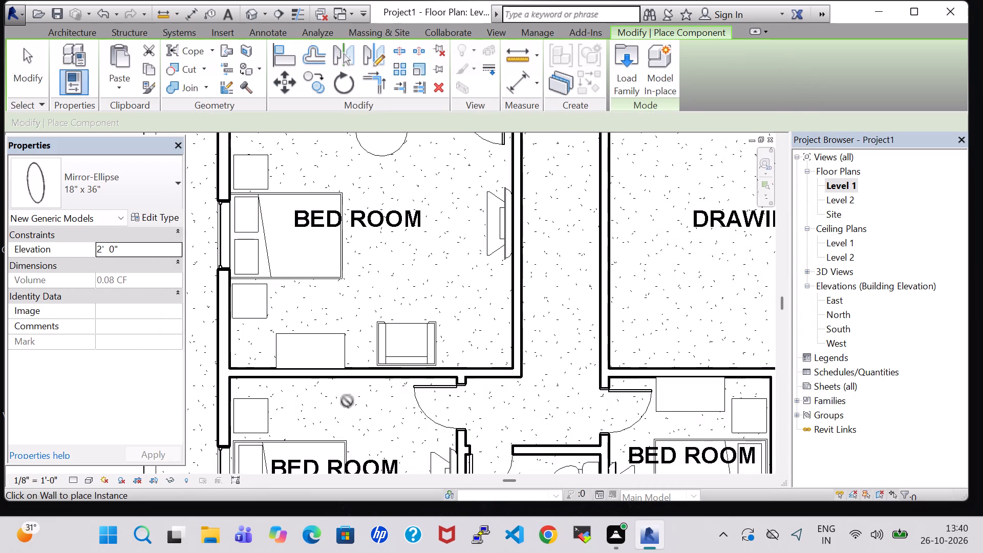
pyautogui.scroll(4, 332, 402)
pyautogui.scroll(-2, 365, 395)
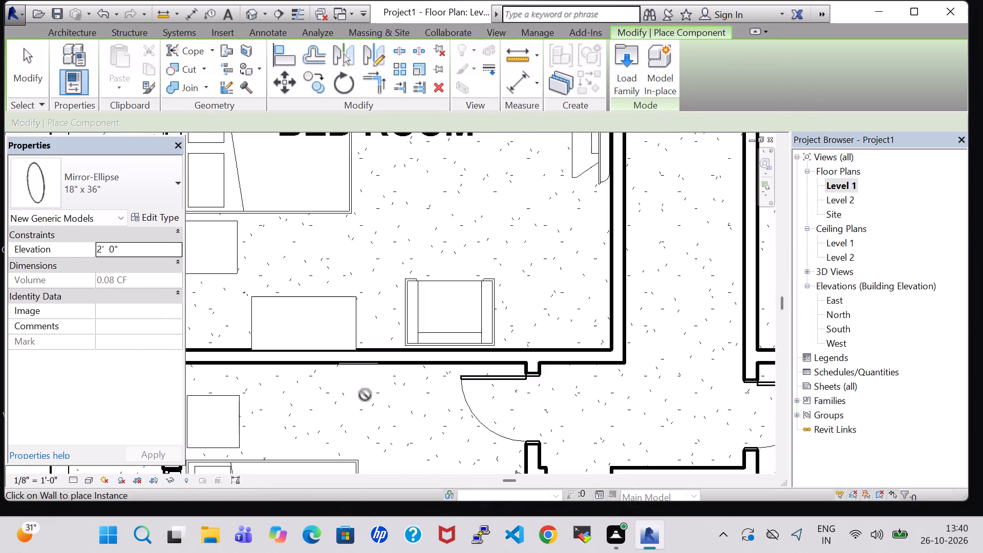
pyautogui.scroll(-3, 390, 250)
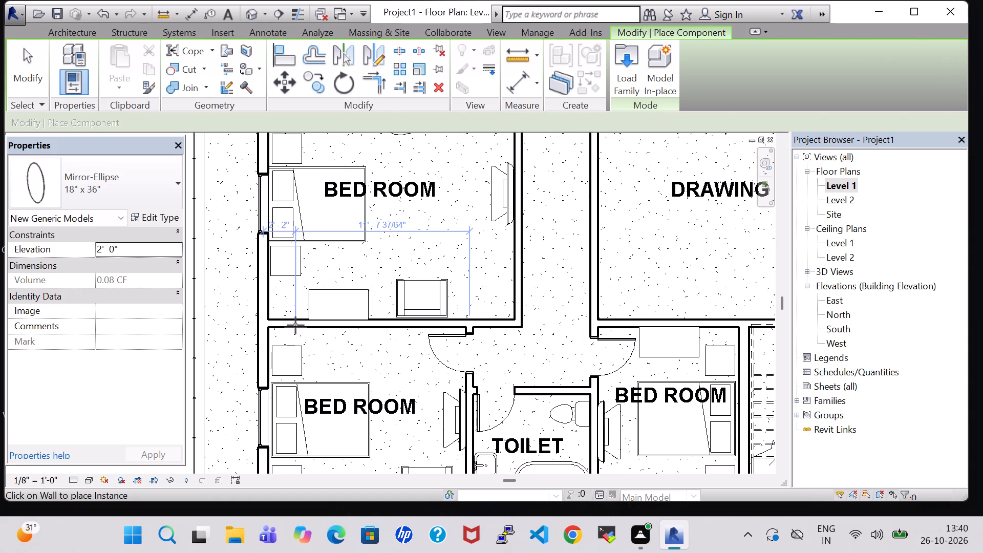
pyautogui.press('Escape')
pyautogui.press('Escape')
# Copy the 72" x 36" elliptical table from the upper bedroom and paste it under the mirror in the lower-left bedroom.
pyautogui.moveTo(432, 218); pyautogui.dragTo(412, 310, button='middle')
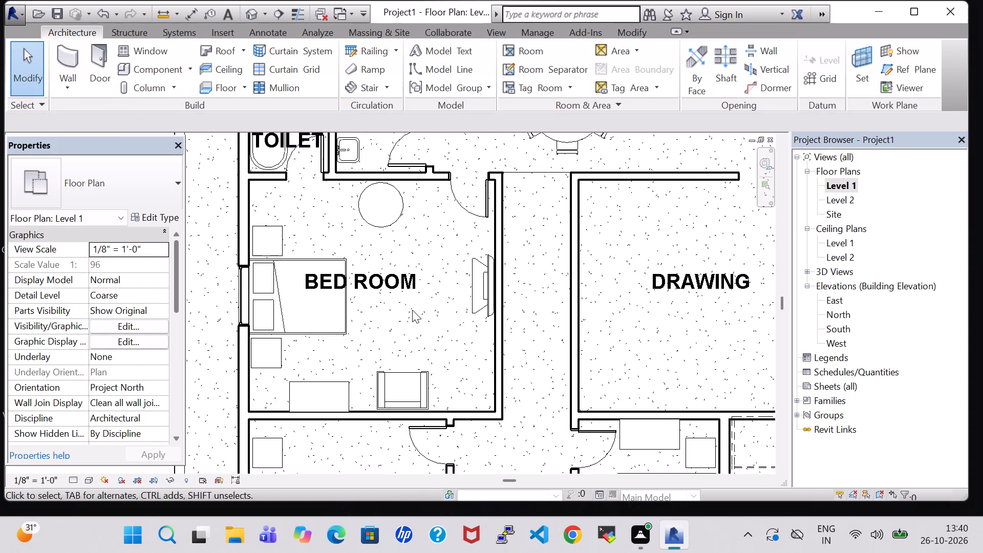
pyautogui.click(388, 211)
pyautogui.click(145, 73)
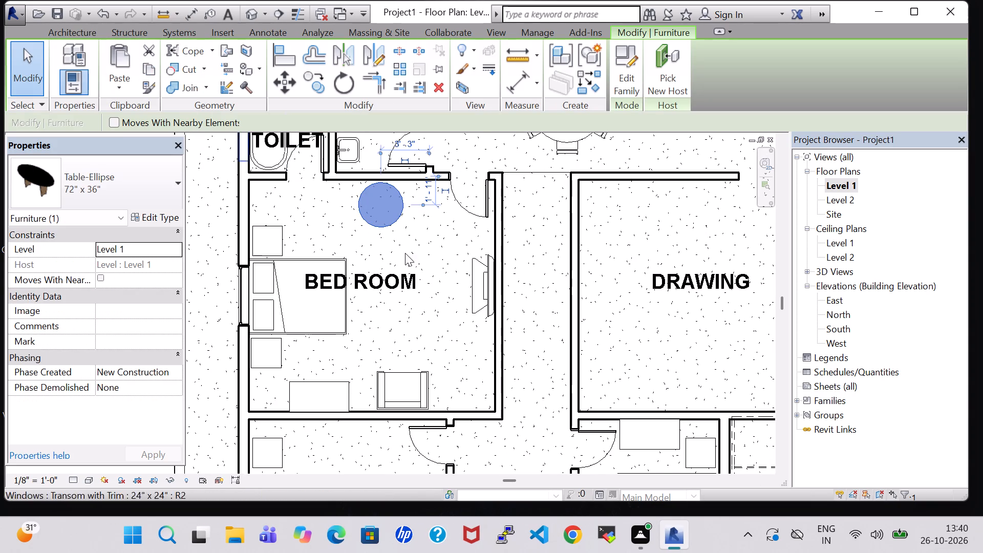
pyautogui.moveTo(436, 294); pyautogui.dragTo(446, 153, button='middle')
pyautogui.click(109, 75)
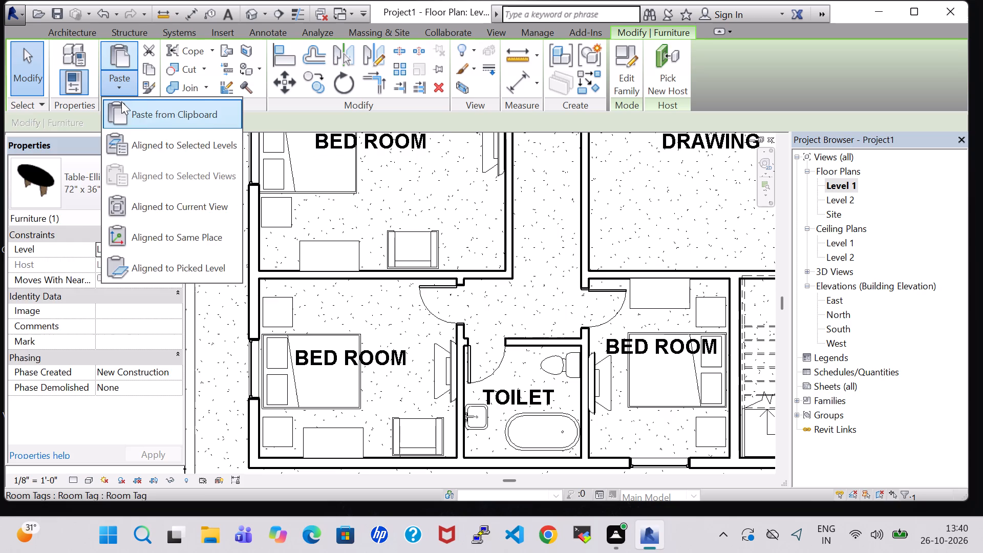
pyautogui.click(121, 101)
pyautogui.scroll(5, 340, 300)
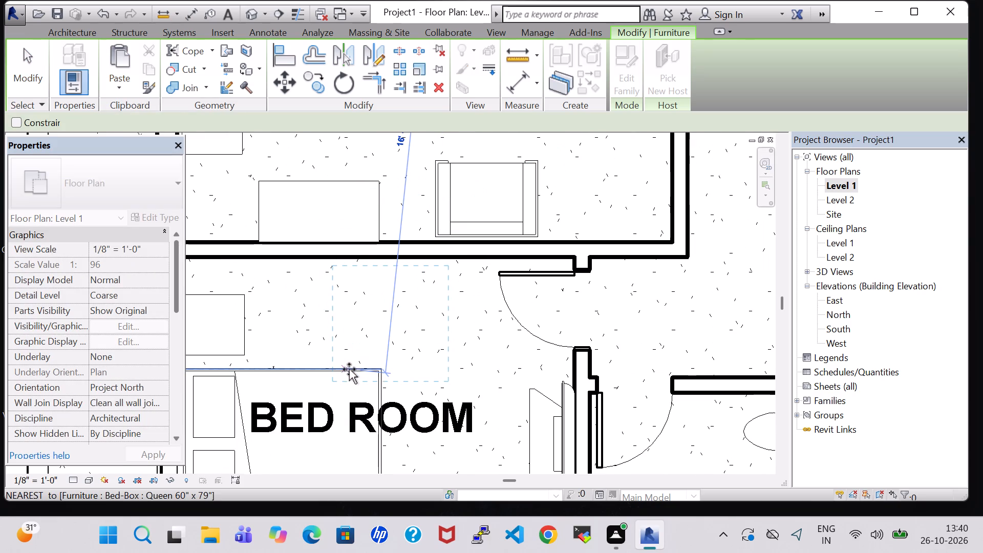
pyautogui.click(349, 360)
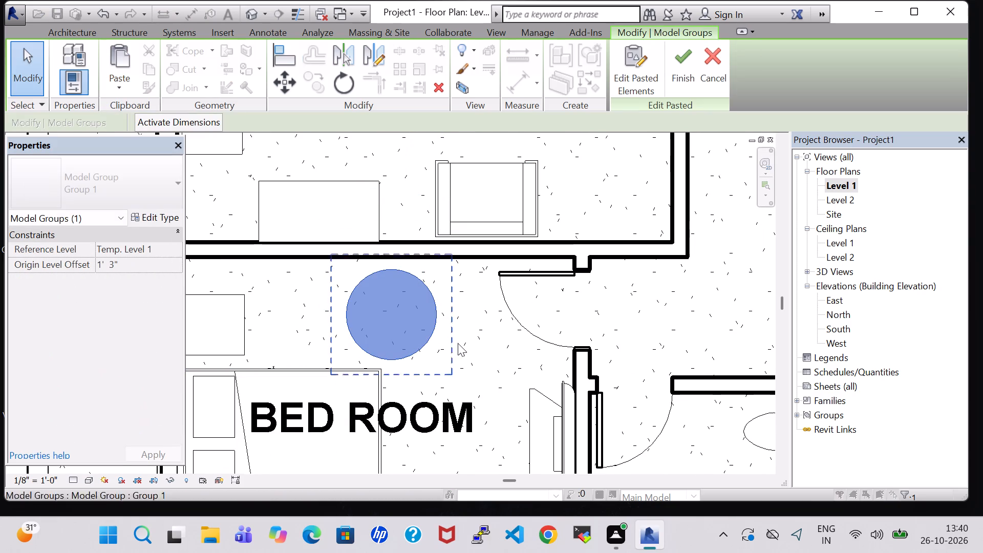
pyautogui.press('Escape')
pyautogui.press('Escape')
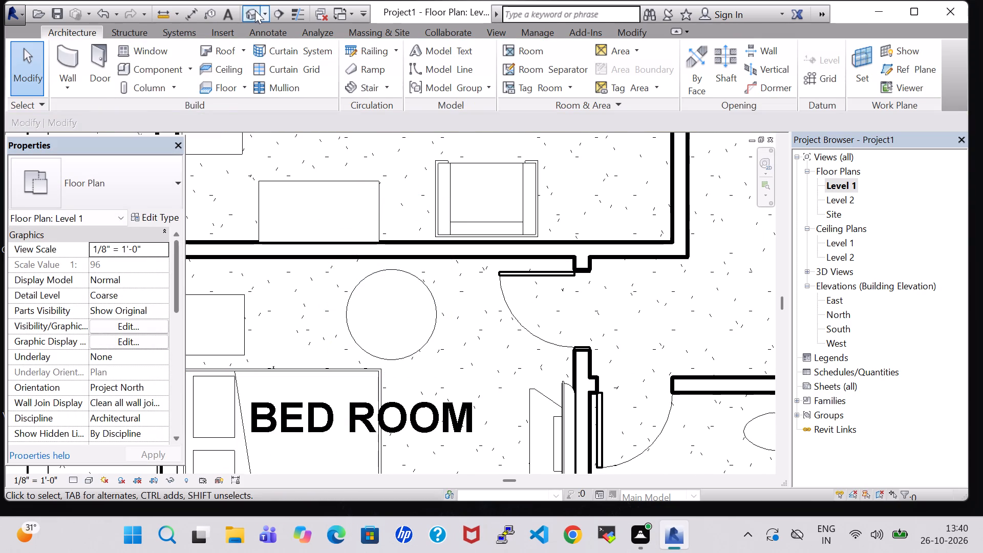
# In 3D, nudge the lower-left bedroom's elliptical mirror upward and to the right so it sits centred above the elliptical table.
pyautogui.click(252, 10)
pyautogui.moveTo(504, 348); pyautogui.dragTo(497, 221, button='middle')
pyautogui.moveTo(497, 203); pyautogui.dragTo(497, 180, button='middle')
pyautogui.click(414, 306)
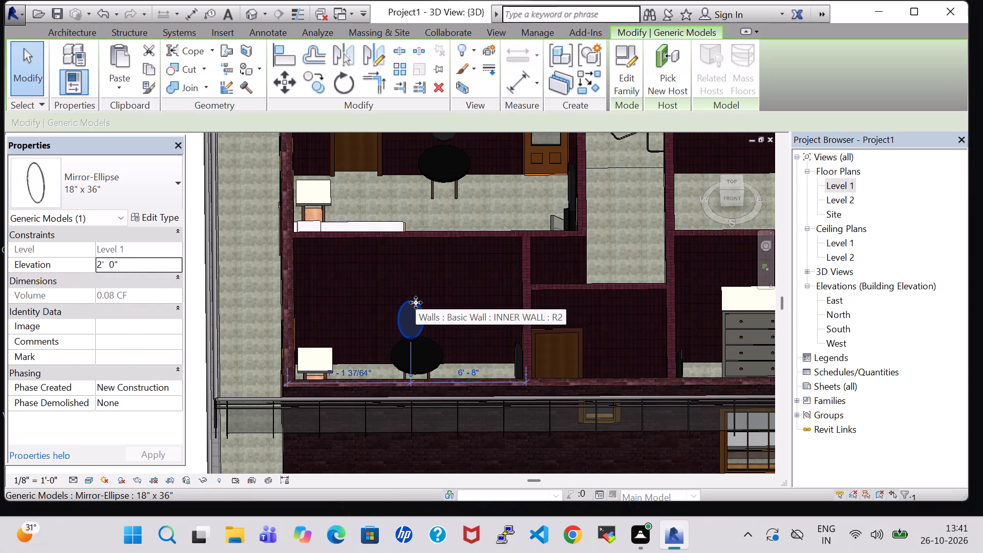
pyautogui.press('Up')
pyautogui.press('Up')
pyautogui.press('Up')
pyautogui.press('Up')
pyautogui.press('Right')
pyautogui.press('Right')
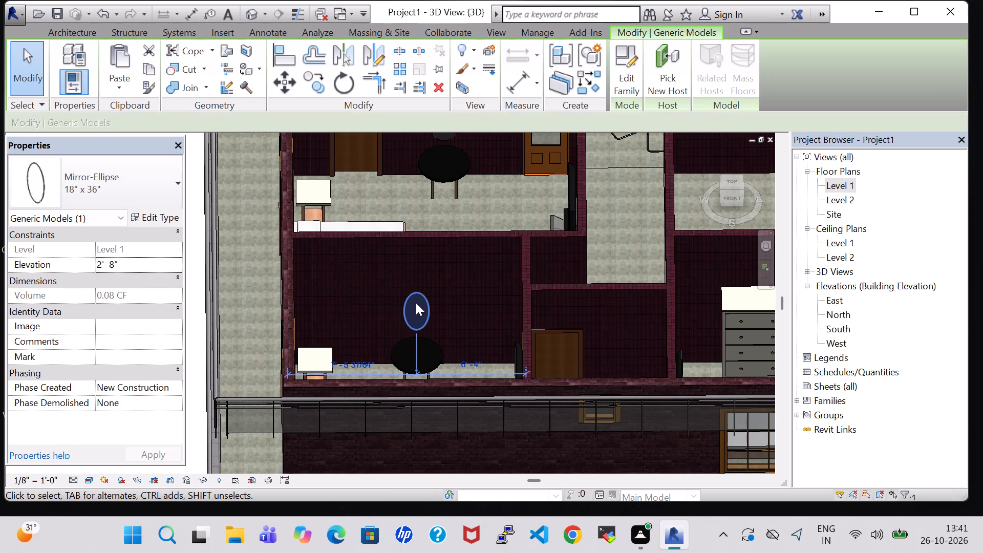
pyautogui.press('Up')
pyautogui.click(248, 256)
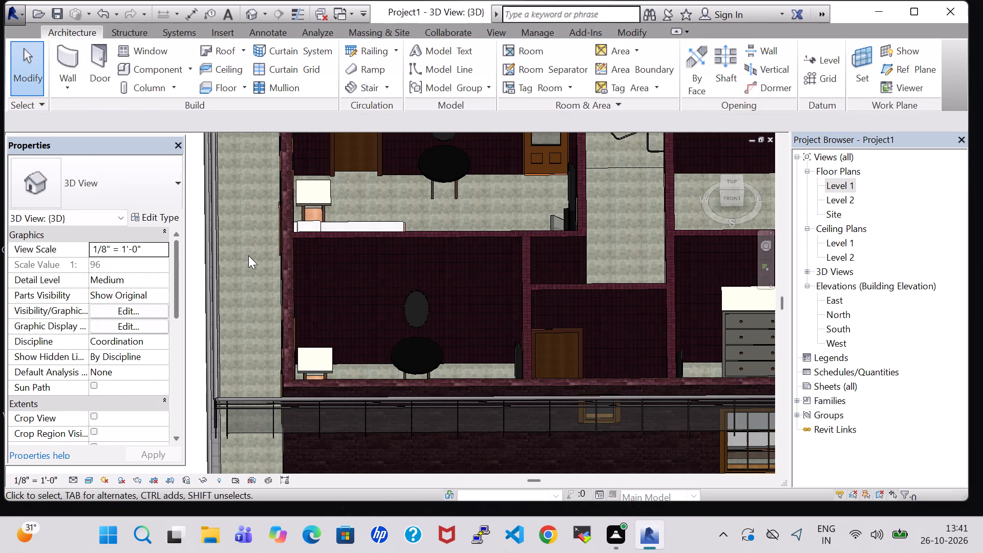
# Examine the furnished bedrooms in 3D and the overall room layout on the Level 1 floor plan.
pyautogui.scroll(-1, 248, 256)
pyautogui.keyDown('shift'); pyautogui.moveTo(445, 214); pyautogui.dragTo(445, 267, button='middle'); pyautogui.keyUp('shift')
pyautogui.keyDown('shift'); pyautogui.scroll(-1, 445, 220); pyautogui.keyUp('shift')
pyautogui.keyDown('shift'); pyautogui.moveTo(445, 270); pyautogui.dragTo(443, 274, button='middle'); pyautogui.keyUp('shift')
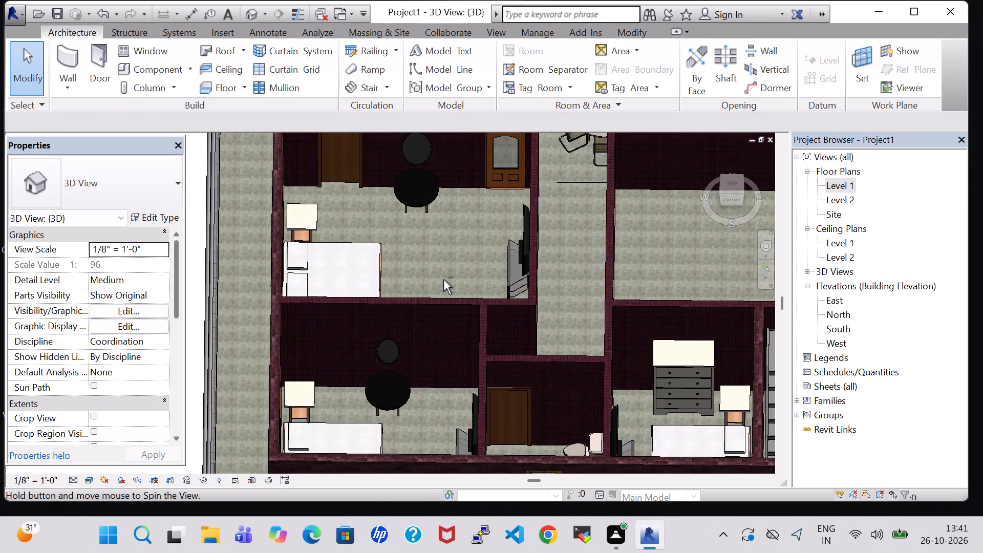
pyautogui.click(844, 186)
pyautogui.doubleClick(844, 186)
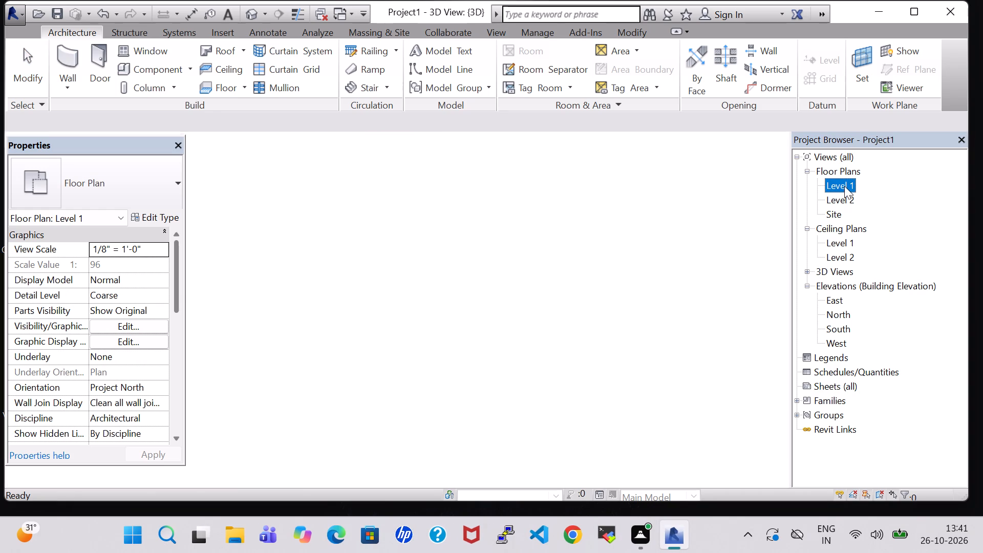
pyautogui.scroll(-9, 506, 281)
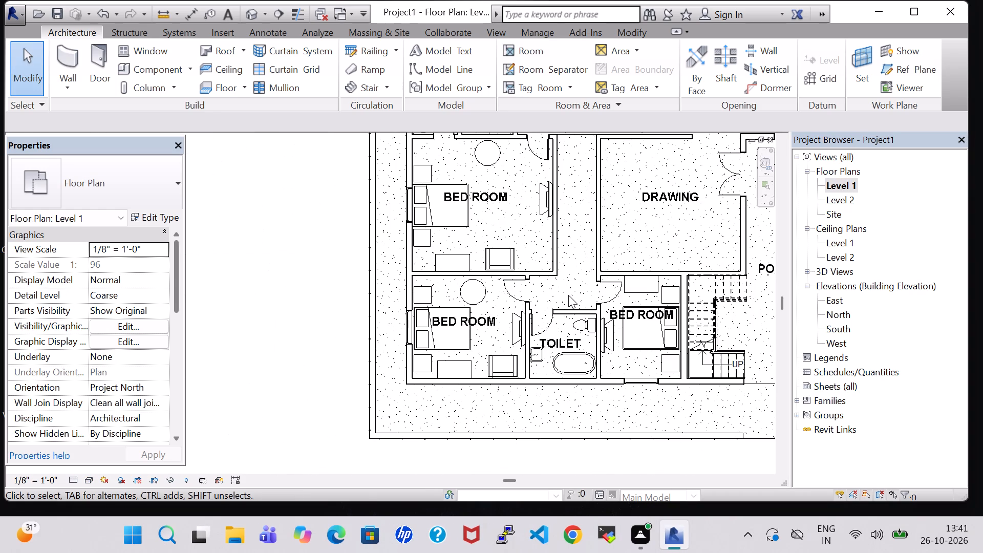
pyautogui.moveTo(568, 293); pyautogui.dragTo(548, 301, button='middle')
pyautogui.moveTo(494, 332); pyautogui.dragTo(483, 338, button='middle')
pyautogui.moveTo(464, 347); pyautogui.dragTo(441, 357, button='middle')
pyautogui.scroll(-2, 559, 223)
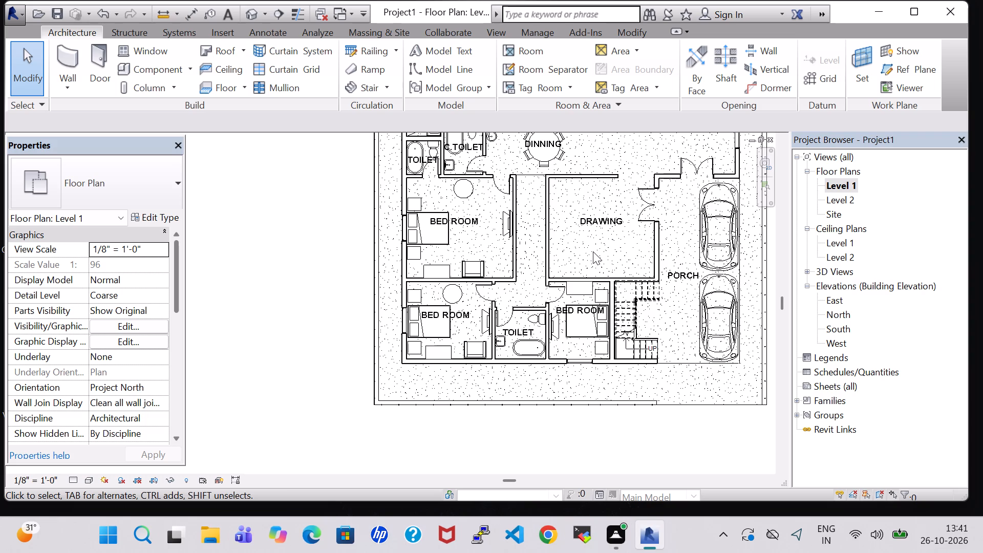
pyautogui.moveTo(593, 251); pyautogui.dragTo(491, 313, button='middle')
pyautogui.moveTo(491, 300); pyautogui.dragTo(480, 346, button='middle')
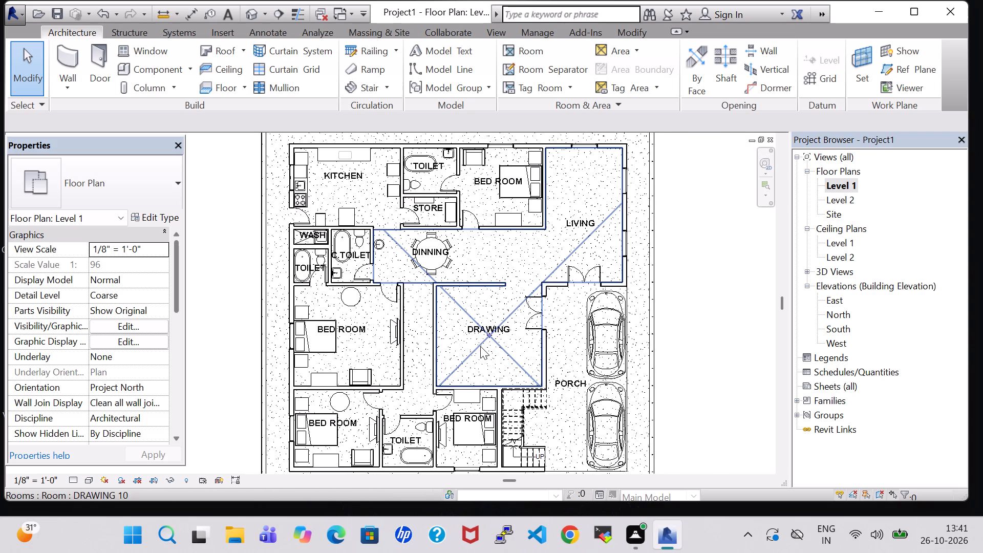
pyautogui.click(710, 335)
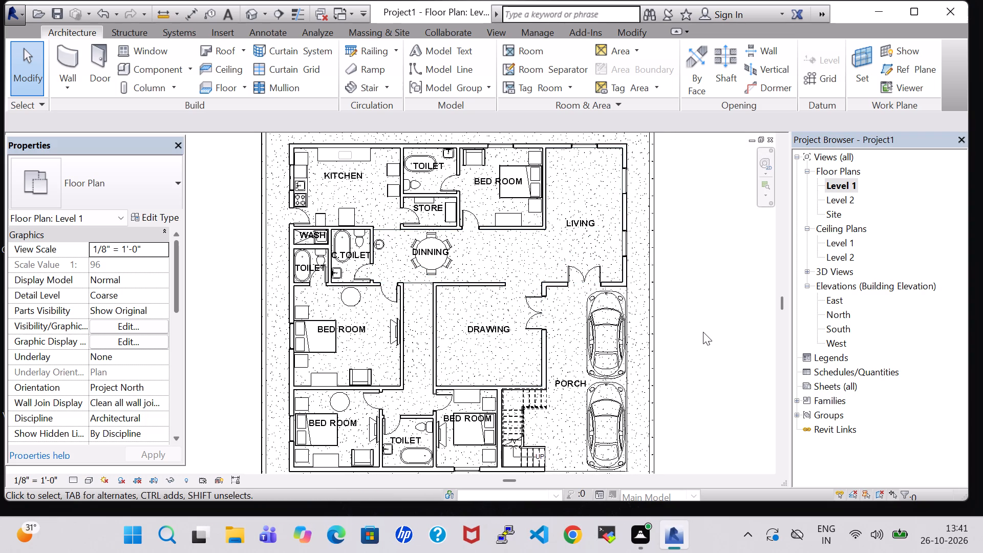
# Load the Work Station Desktops family from the Furniture System library folder.
pyautogui.click(142, 67)
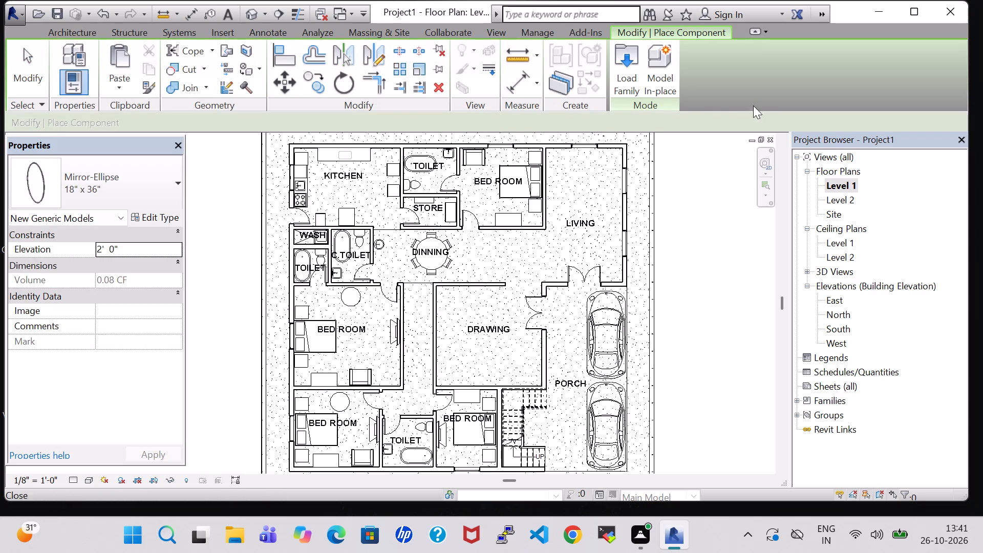
pyautogui.click(636, 84)
pyautogui.scroll(-3, 490, 182)
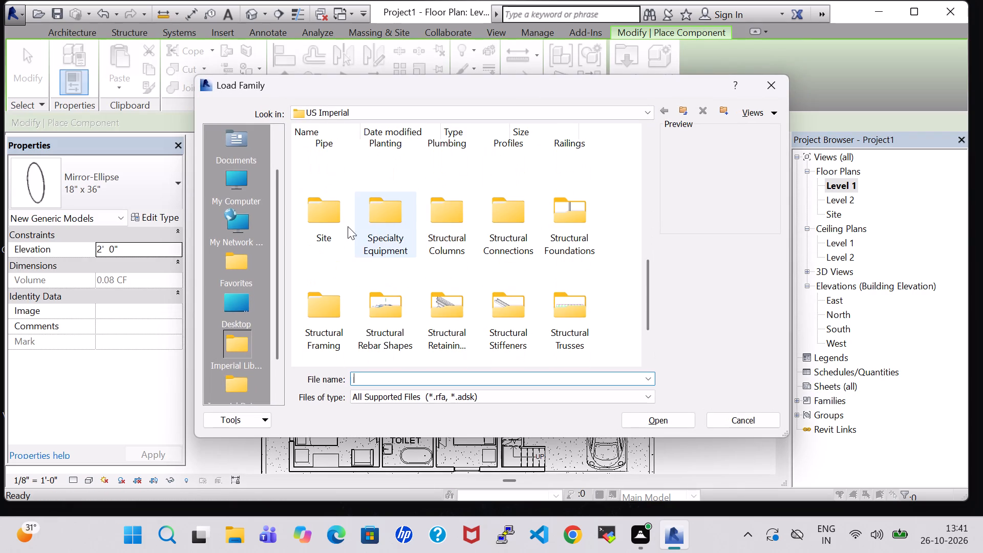
pyautogui.click(366, 219)
pyautogui.scroll(-1, 367, 219)
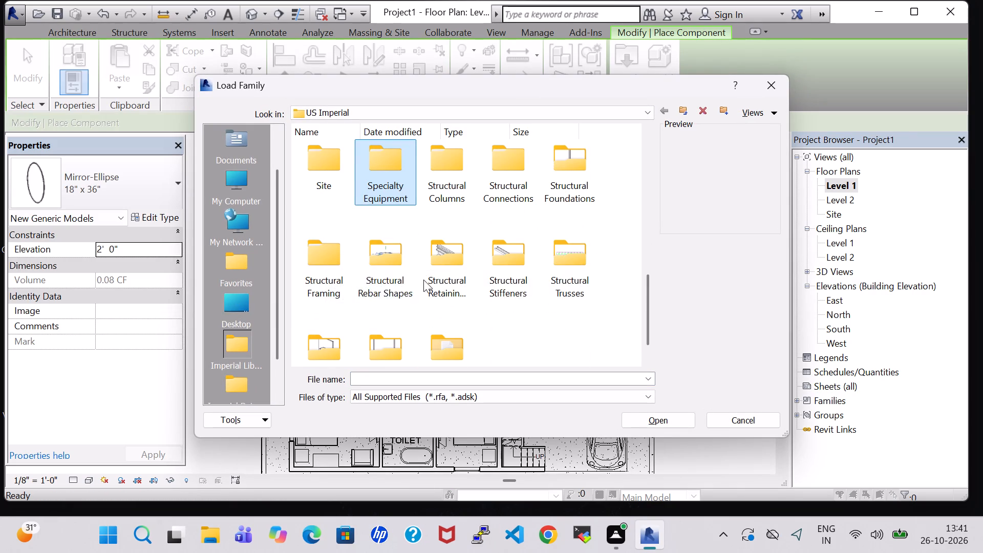
pyautogui.scroll(-1, 374, 280)
pyautogui.scroll(1, 329, 246)
pyautogui.scroll(2, 399, 266)
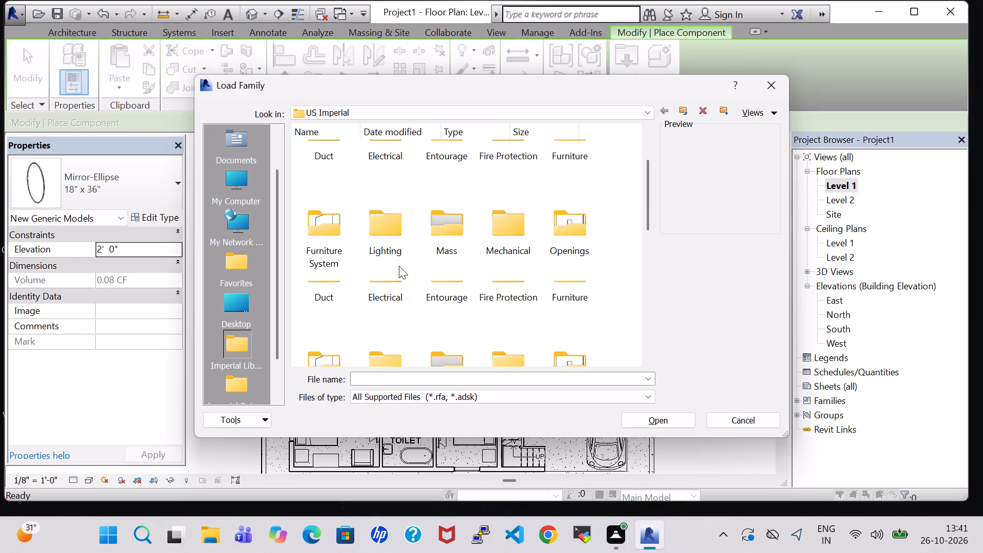
pyautogui.scroll(-2, 392, 266)
pyautogui.scroll(1, 391, 266)
pyautogui.doubleClick(329, 231)
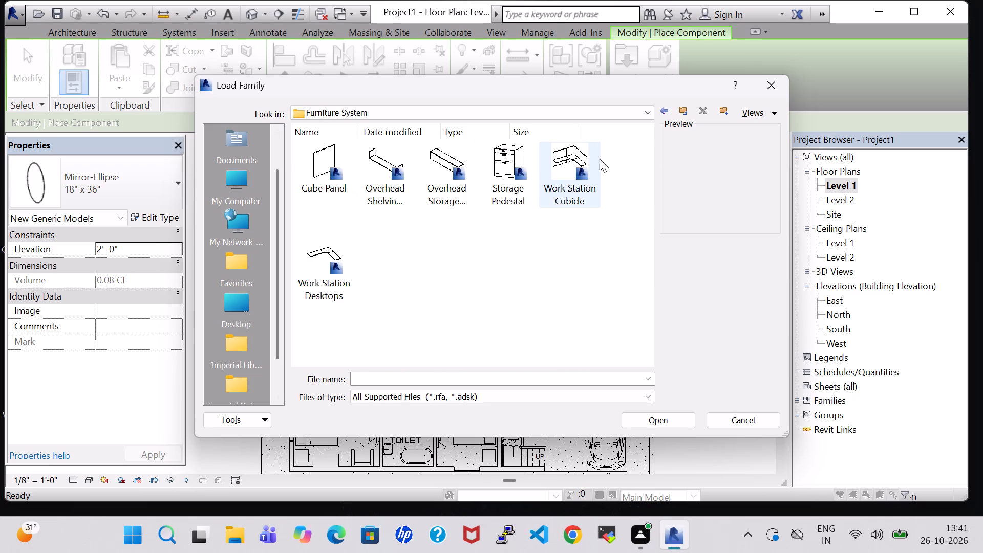
pyautogui.click(585, 162)
pyautogui.click(317, 274)
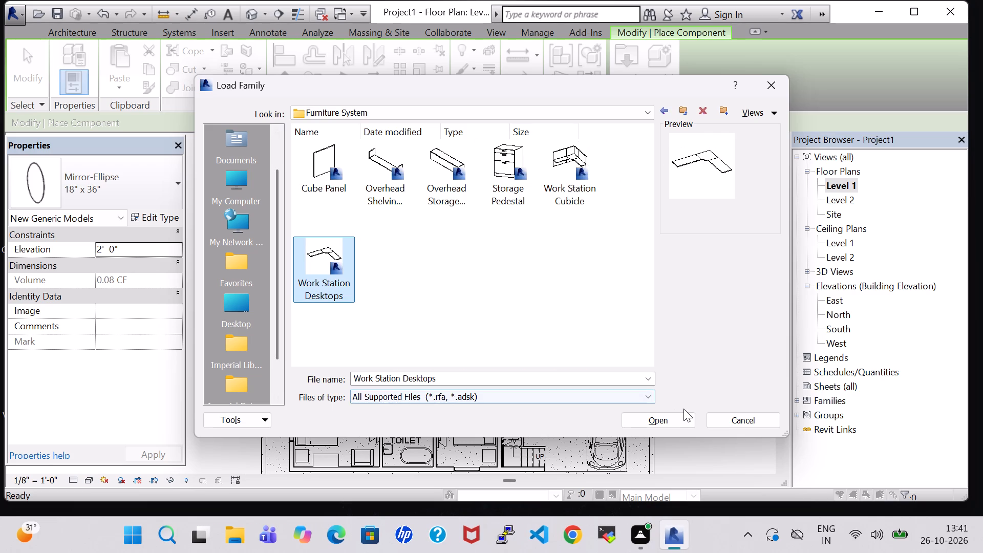
pyautogui.click(680, 417)
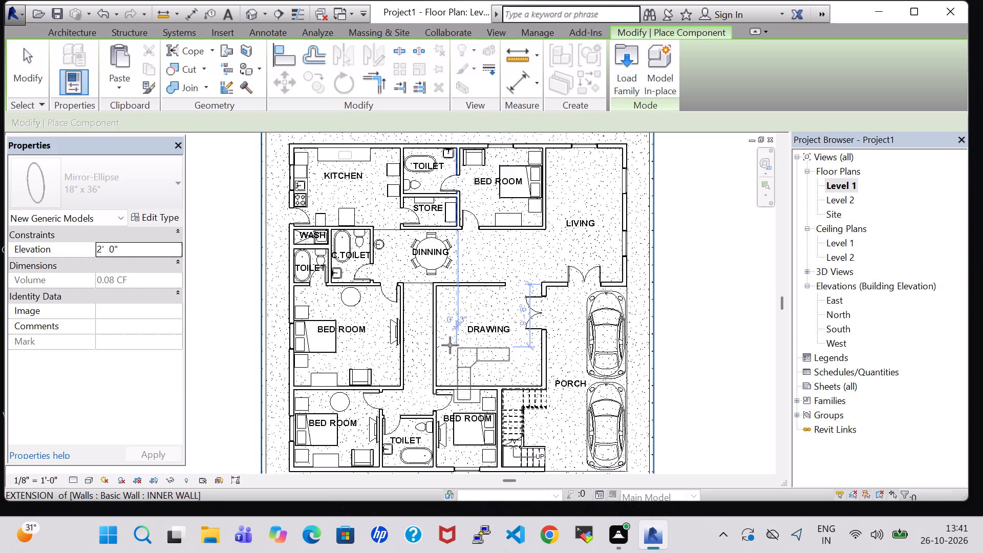
# Place a 96" x 96" Work Station Desktops unit in the upper-left corner of the Drawing room.
pyautogui.scroll(7, 438, 344)
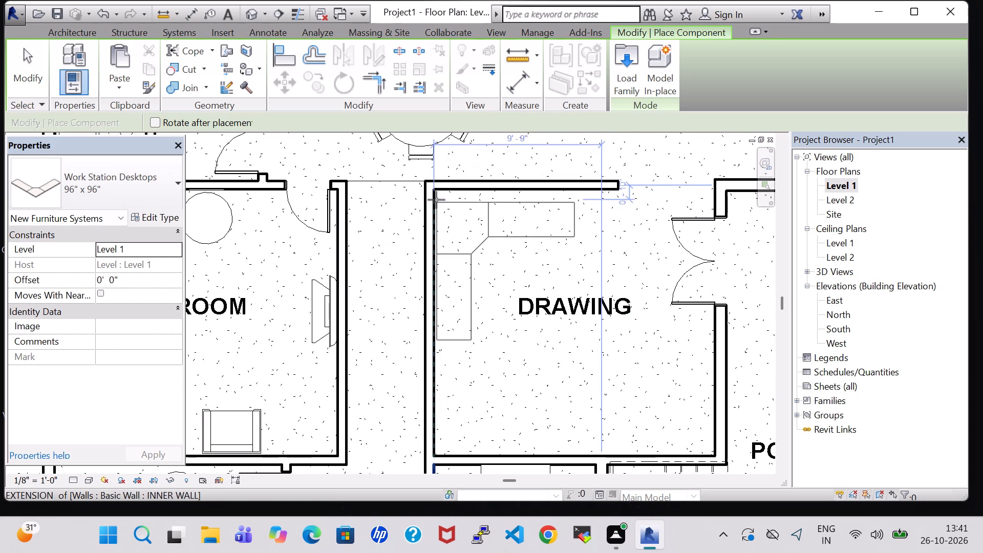
pyautogui.click(435, 188)
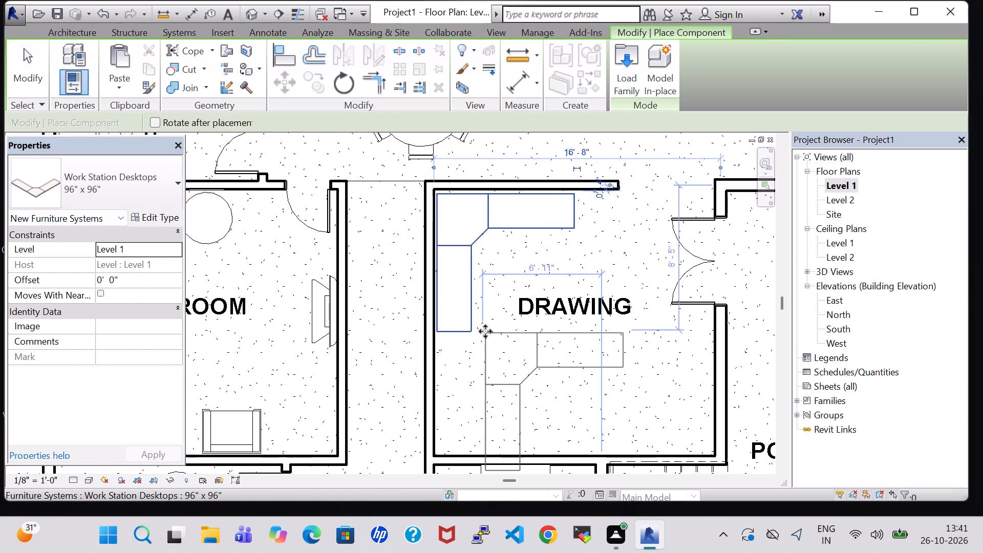
pyautogui.press('Escape')
pyautogui.press('Escape')
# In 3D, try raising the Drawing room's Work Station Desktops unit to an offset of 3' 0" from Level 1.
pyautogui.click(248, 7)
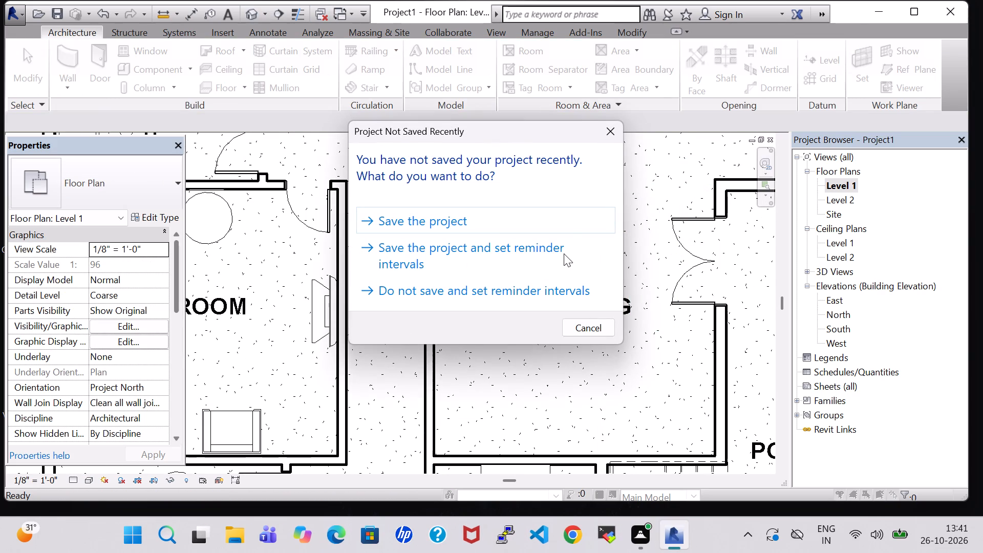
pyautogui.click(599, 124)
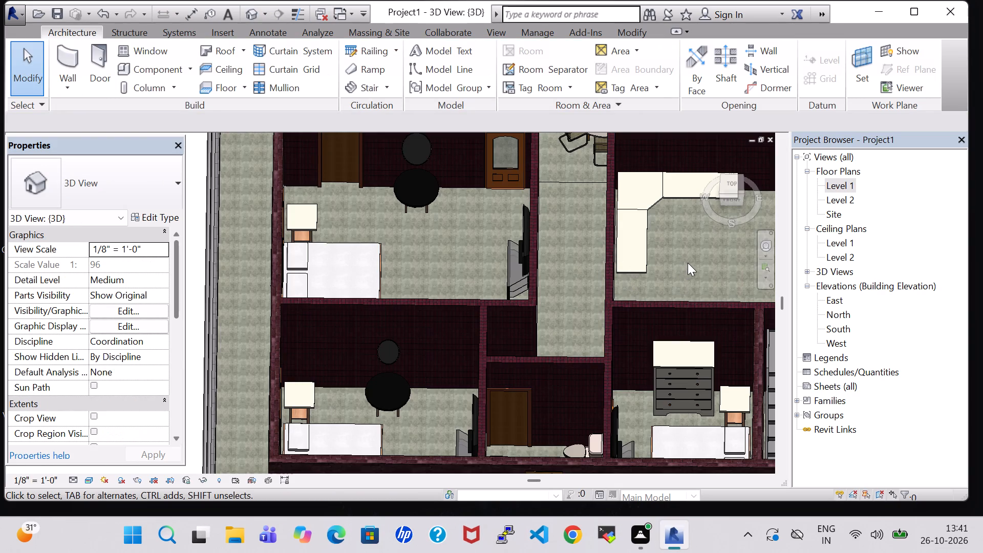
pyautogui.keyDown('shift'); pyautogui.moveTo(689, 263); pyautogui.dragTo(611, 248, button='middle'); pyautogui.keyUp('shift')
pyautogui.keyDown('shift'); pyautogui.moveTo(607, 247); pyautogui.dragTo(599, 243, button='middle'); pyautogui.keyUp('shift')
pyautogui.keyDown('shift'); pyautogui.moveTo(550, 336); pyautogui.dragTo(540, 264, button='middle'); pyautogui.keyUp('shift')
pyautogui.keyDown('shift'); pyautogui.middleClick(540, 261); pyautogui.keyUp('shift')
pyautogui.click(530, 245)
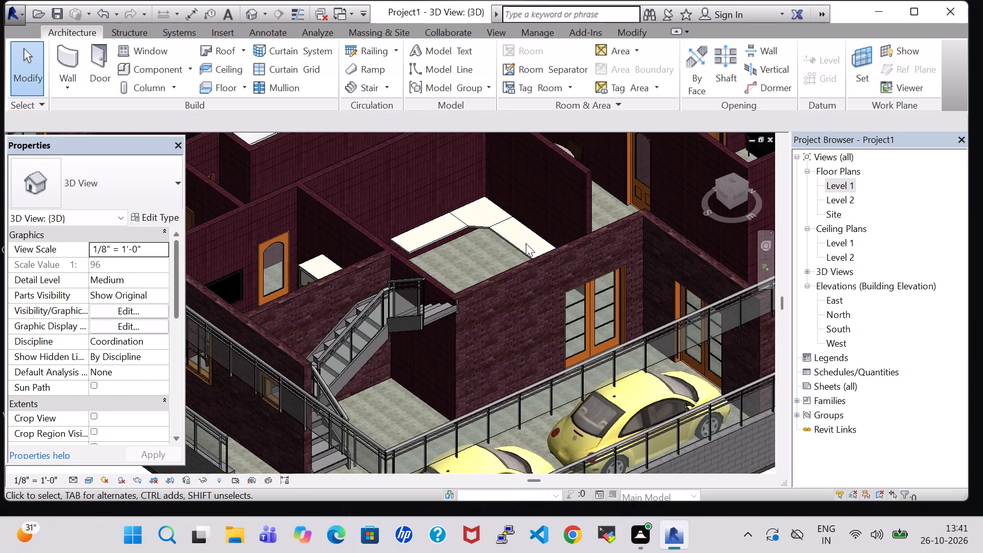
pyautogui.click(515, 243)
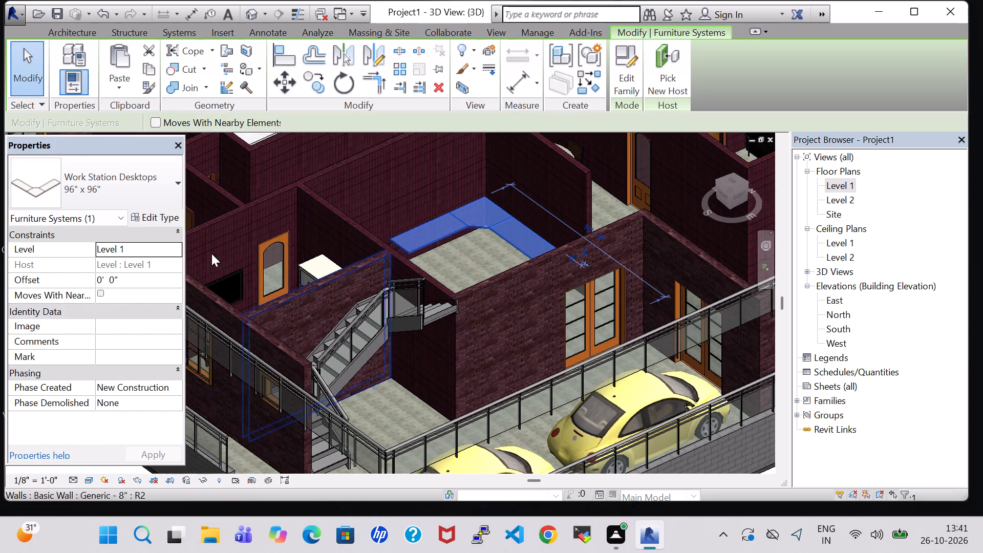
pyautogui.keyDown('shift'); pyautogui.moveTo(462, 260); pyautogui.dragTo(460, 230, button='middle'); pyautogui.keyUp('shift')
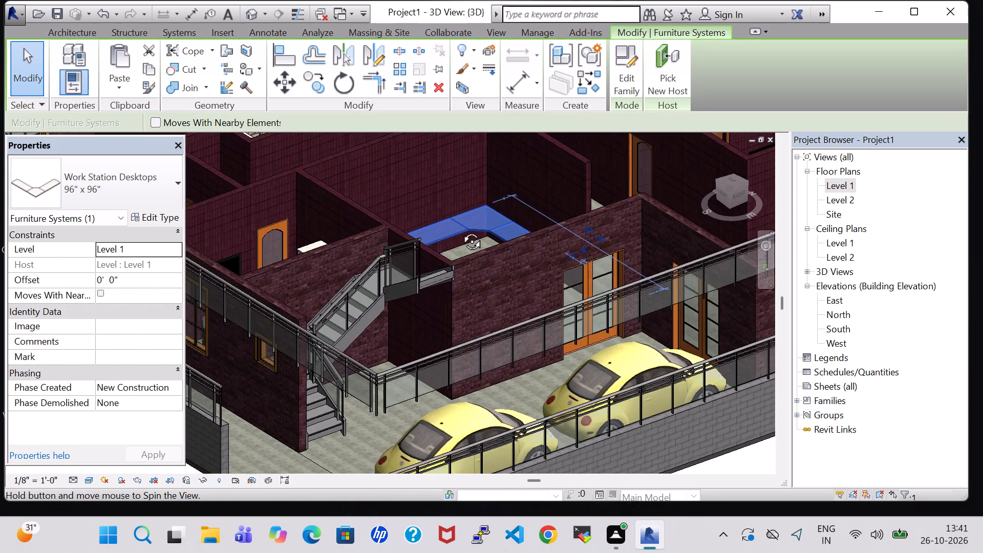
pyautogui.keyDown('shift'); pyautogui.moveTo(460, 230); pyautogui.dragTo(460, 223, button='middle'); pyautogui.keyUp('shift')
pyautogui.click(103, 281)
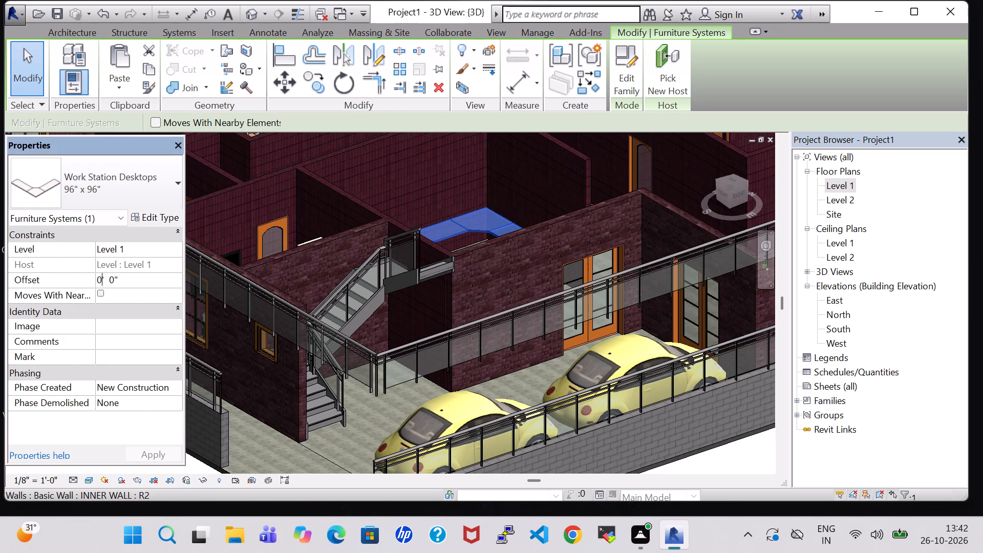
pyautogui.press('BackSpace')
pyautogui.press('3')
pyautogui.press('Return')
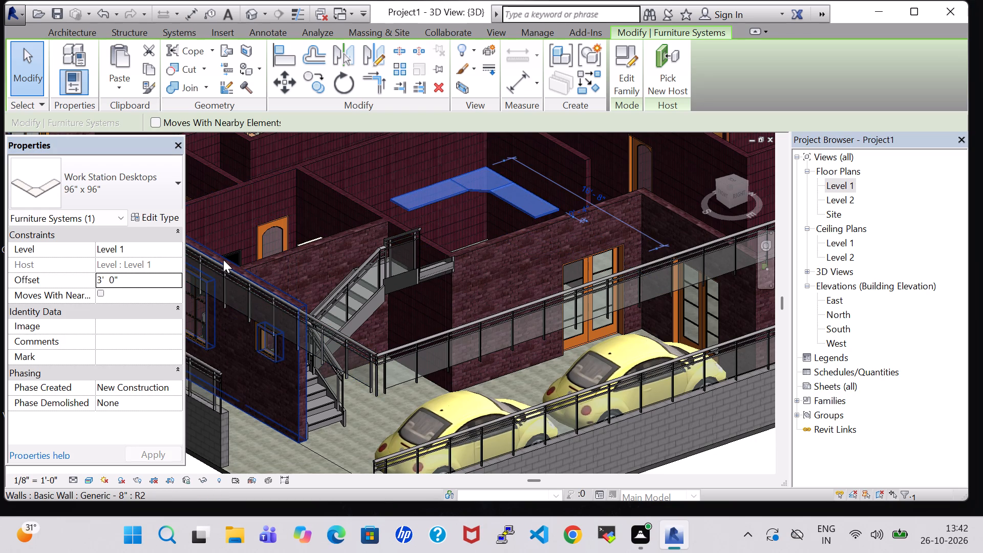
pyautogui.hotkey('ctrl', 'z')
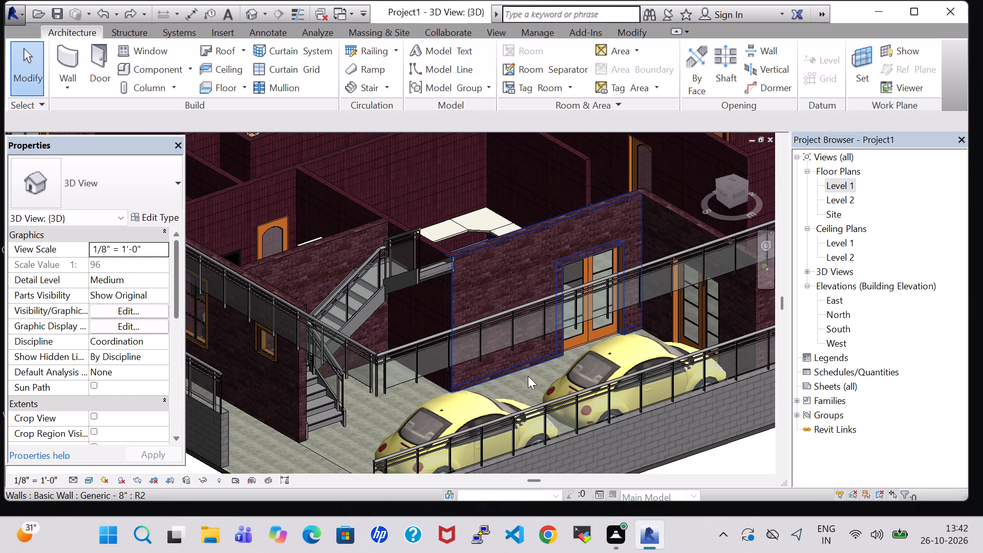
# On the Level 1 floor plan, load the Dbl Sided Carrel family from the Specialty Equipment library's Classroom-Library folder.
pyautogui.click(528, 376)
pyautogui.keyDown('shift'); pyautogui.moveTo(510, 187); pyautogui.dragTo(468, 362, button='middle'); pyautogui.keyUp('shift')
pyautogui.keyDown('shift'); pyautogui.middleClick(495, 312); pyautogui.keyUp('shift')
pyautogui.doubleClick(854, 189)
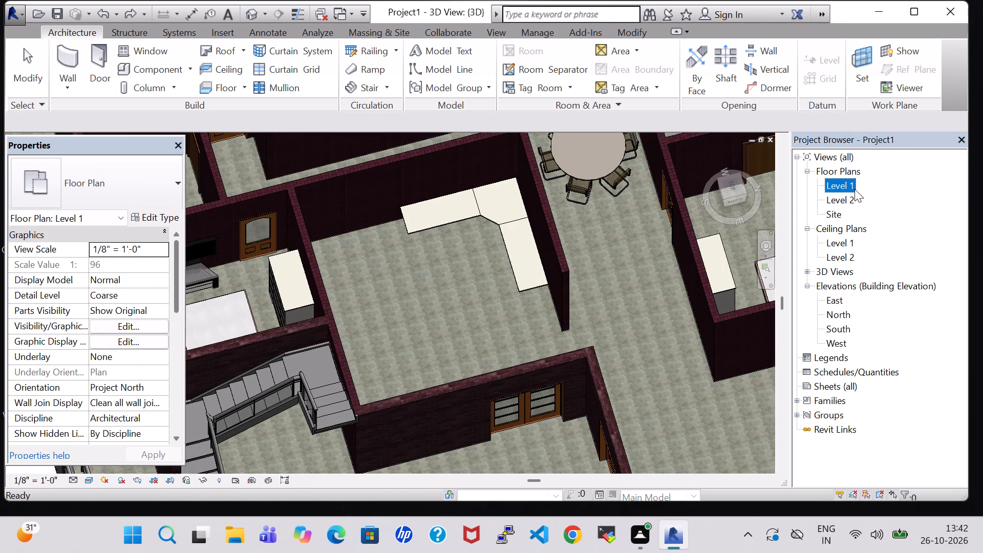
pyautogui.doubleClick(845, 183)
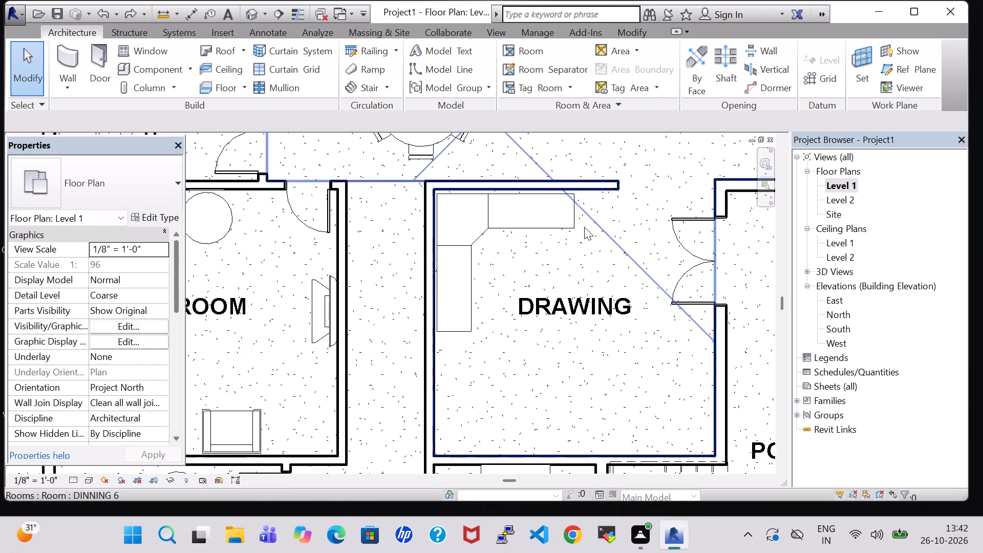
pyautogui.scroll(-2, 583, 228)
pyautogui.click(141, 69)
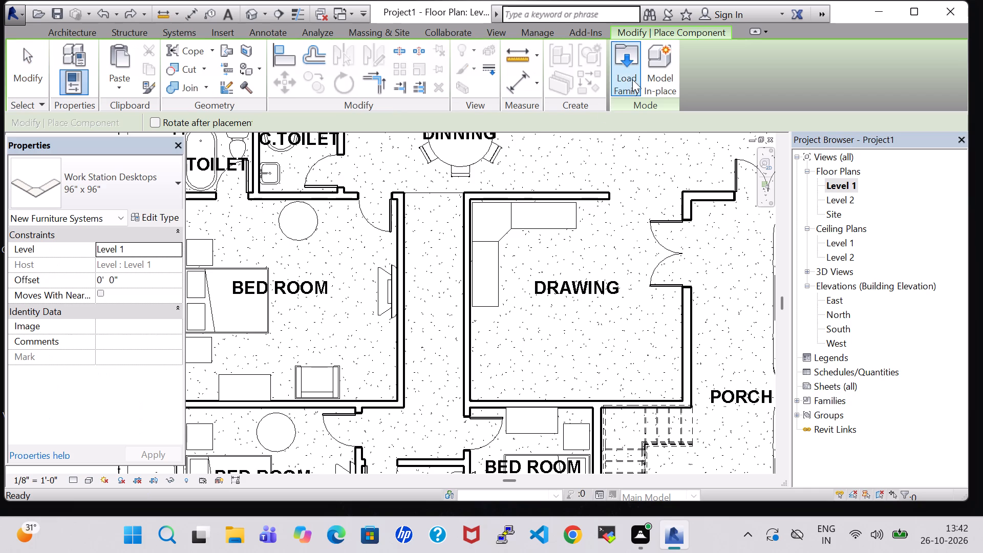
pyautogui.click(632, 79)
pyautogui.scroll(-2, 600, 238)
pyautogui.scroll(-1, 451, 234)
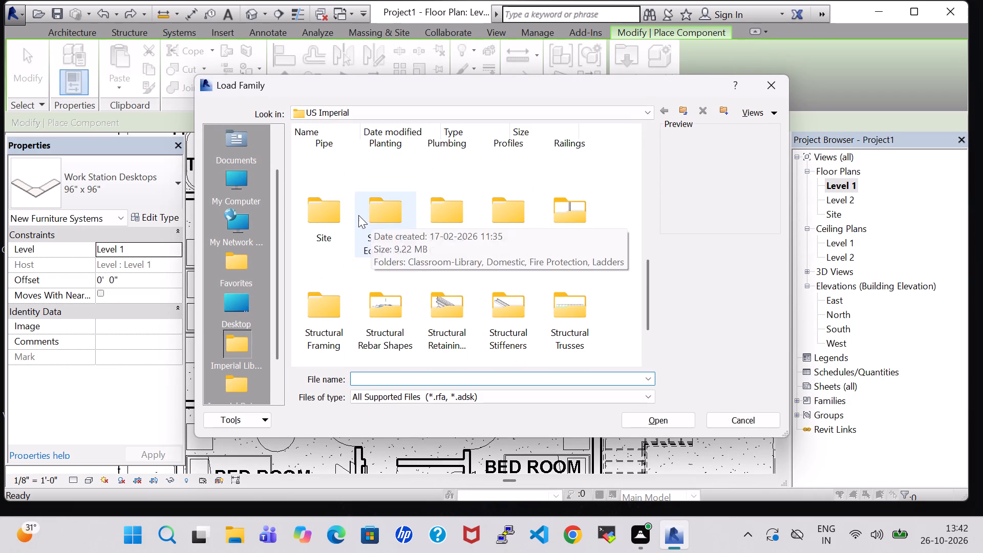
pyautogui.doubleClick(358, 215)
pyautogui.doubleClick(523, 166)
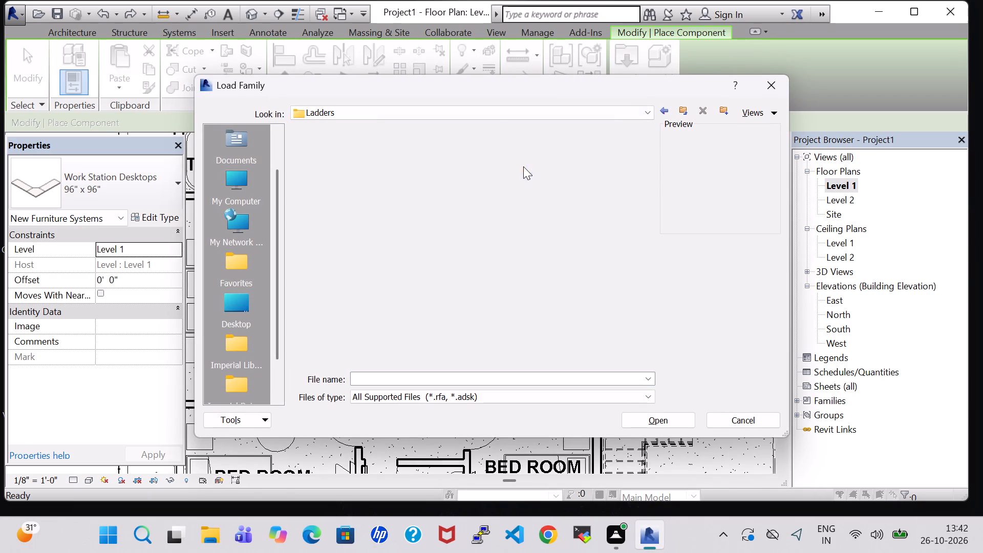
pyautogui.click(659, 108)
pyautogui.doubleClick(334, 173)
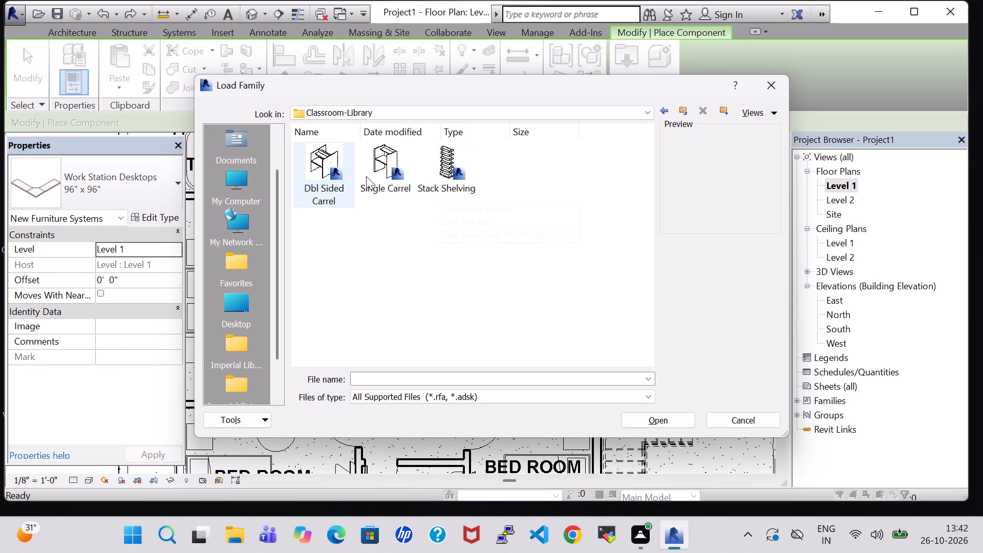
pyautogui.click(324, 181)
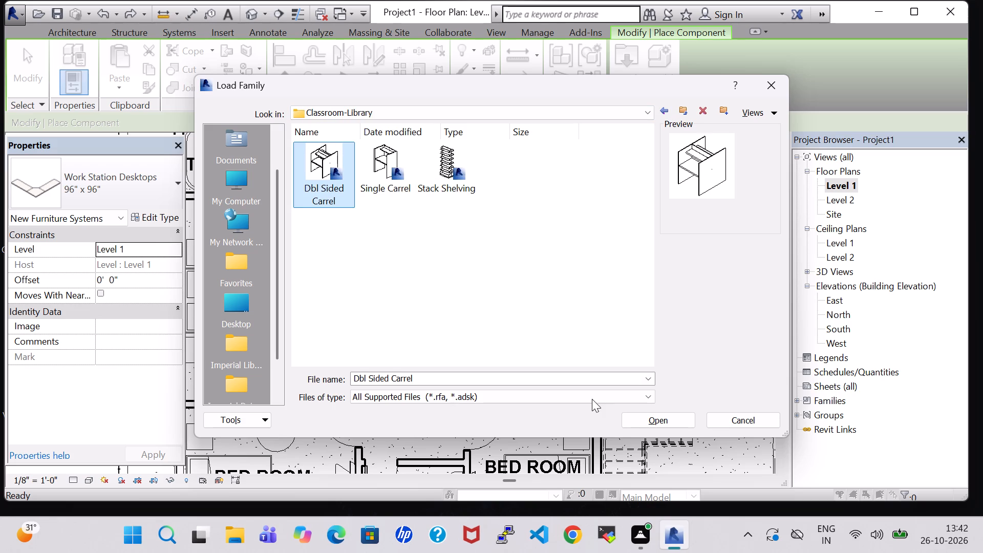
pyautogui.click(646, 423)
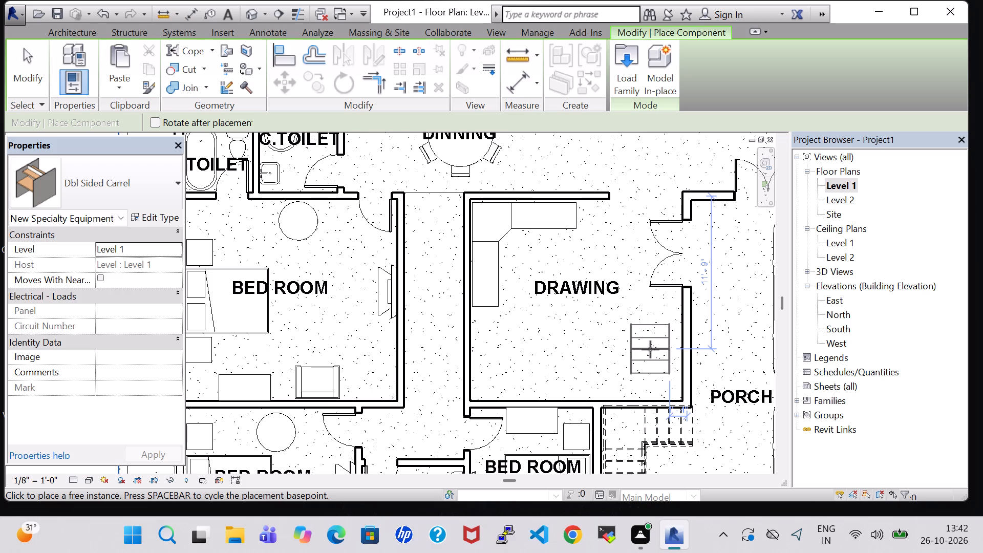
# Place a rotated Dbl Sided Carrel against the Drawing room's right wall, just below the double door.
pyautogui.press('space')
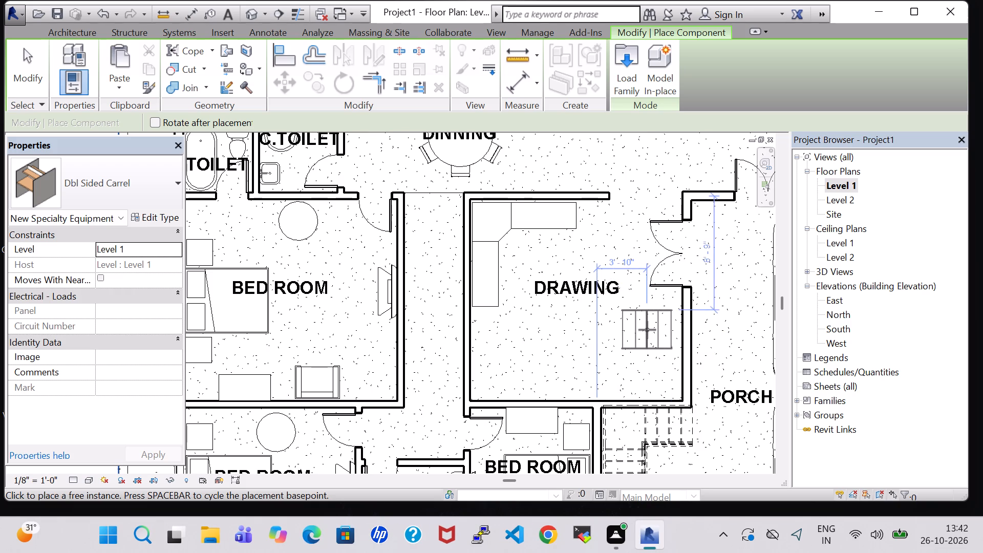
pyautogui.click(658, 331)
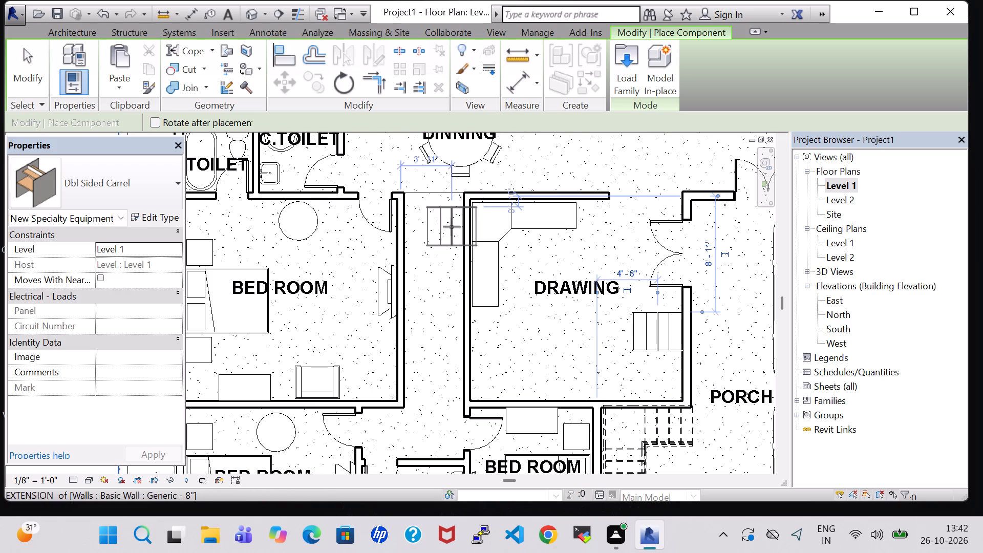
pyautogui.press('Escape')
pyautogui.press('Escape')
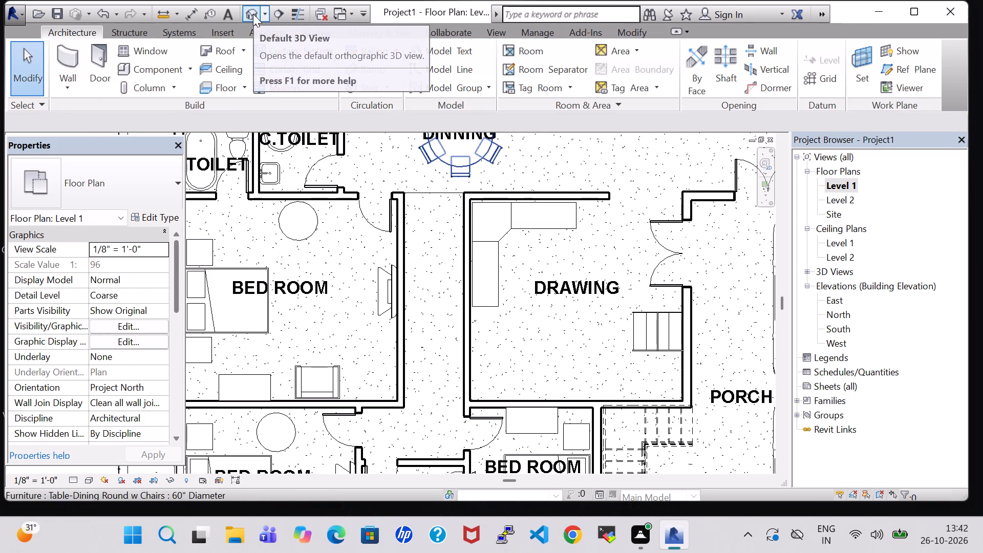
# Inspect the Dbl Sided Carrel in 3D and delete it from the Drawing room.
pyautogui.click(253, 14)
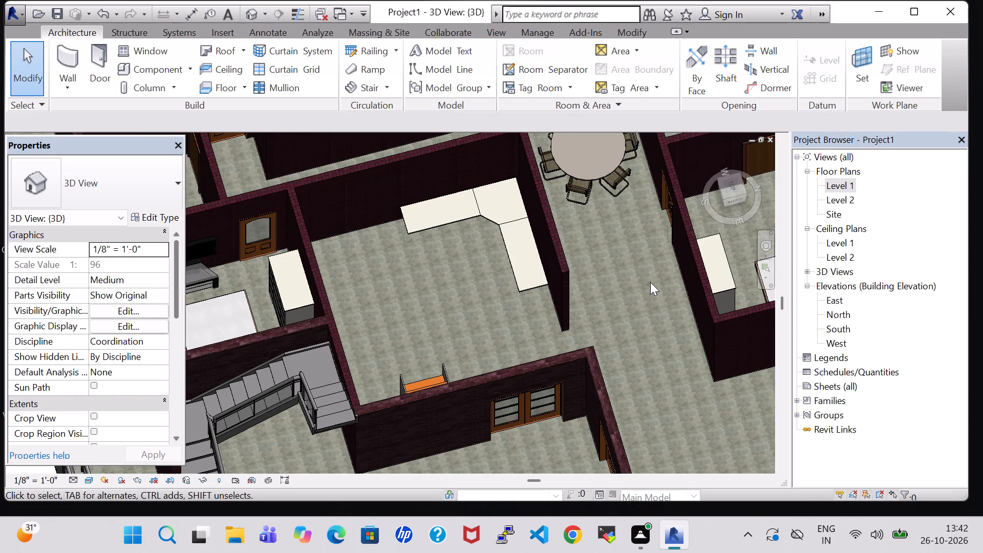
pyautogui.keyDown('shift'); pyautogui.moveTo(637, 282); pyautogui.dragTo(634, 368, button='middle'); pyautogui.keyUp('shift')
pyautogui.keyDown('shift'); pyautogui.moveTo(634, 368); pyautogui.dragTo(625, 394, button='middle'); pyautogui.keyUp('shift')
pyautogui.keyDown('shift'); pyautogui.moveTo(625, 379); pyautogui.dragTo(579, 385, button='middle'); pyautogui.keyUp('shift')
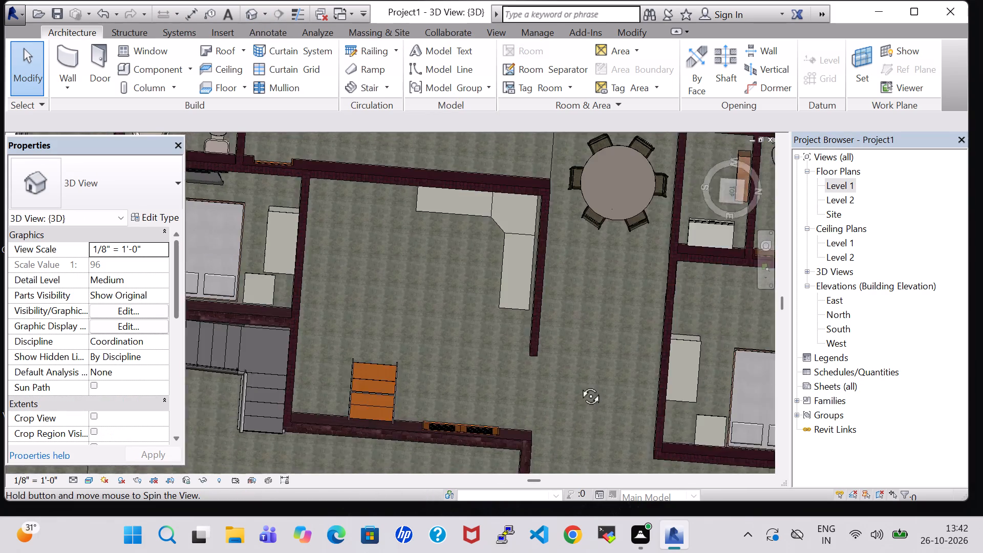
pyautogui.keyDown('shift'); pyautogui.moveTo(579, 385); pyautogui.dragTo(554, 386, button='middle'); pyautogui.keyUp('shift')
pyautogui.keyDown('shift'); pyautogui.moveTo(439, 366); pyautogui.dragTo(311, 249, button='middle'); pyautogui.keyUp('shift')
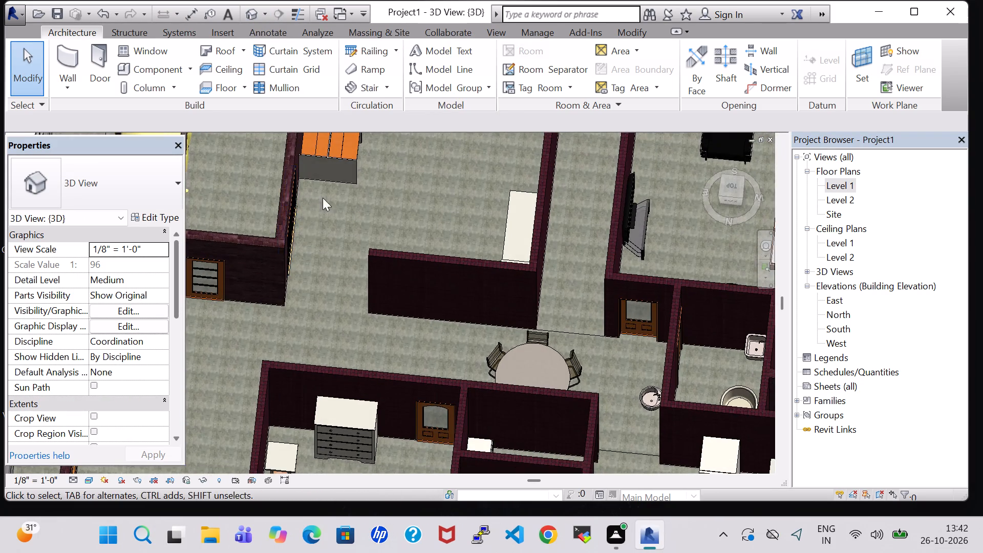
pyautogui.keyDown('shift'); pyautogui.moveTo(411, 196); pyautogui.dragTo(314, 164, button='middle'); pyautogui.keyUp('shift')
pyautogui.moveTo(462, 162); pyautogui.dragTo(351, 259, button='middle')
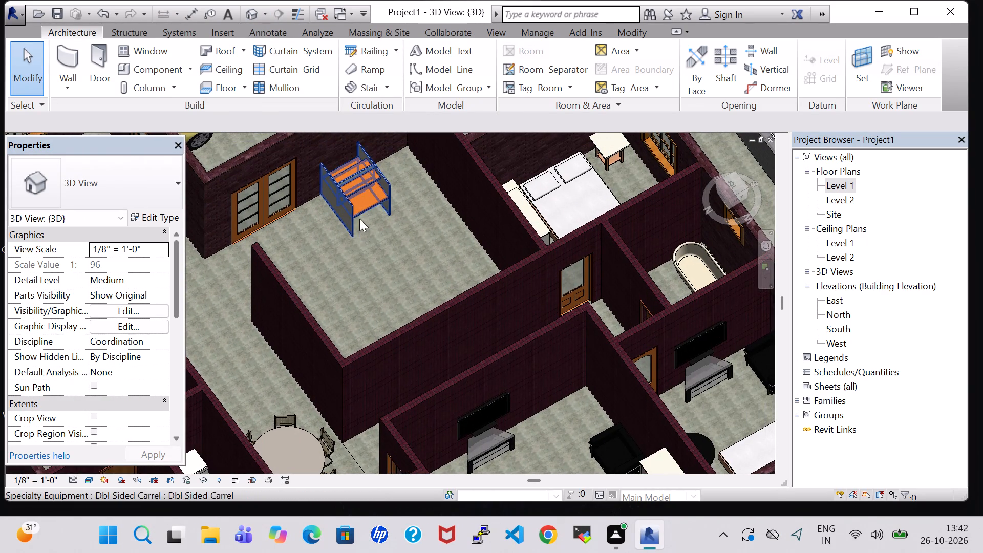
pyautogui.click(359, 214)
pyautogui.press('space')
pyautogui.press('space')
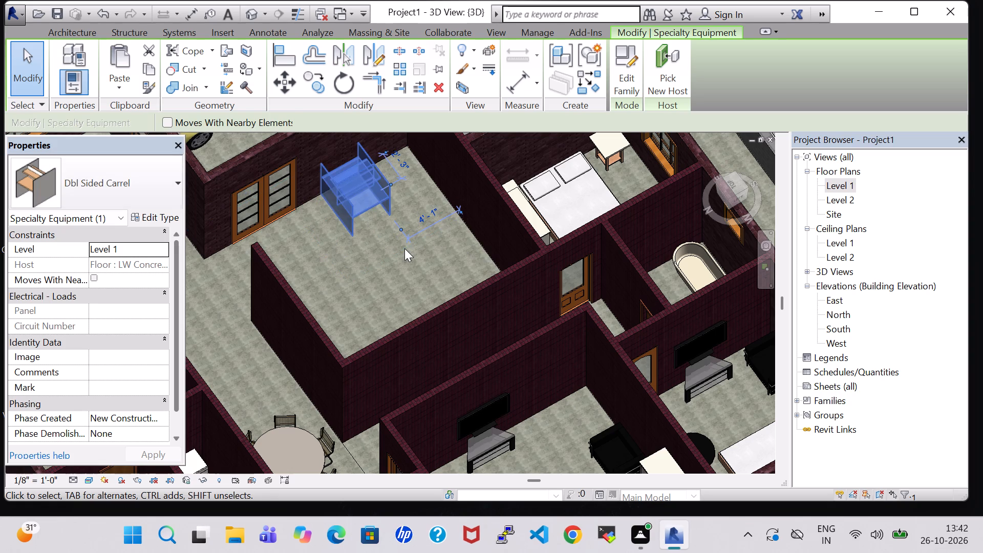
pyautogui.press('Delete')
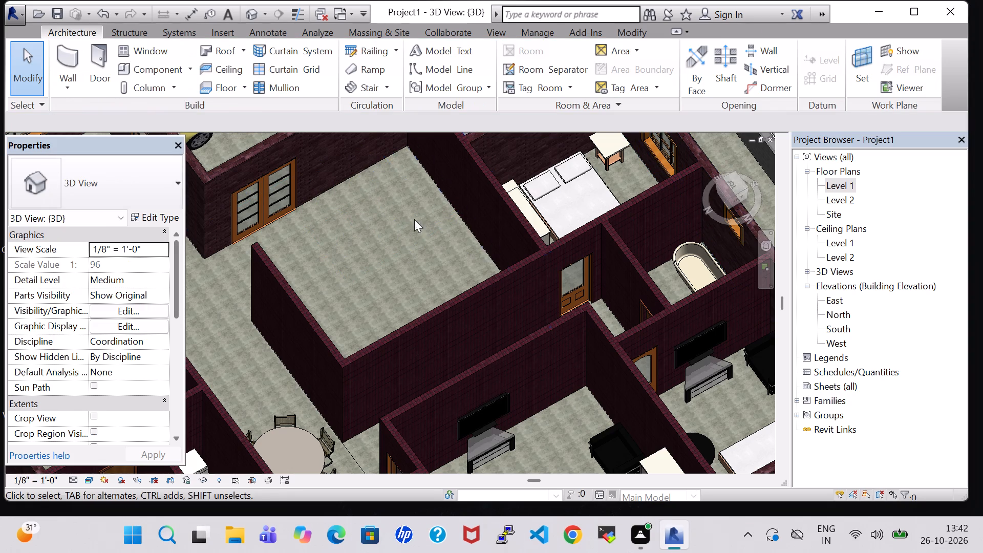
# On the Level 1 floor plan, nudge the Drawing room's Work Station Desktops unit up against the room's upper wall.
pyautogui.keyDown('shift'); pyautogui.moveTo(383, 228); pyautogui.dragTo(587, 237, button='middle'); pyautogui.keyUp('shift')
pyautogui.keyDown('shift'); pyautogui.moveTo(589, 237); pyautogui.dragTo(597, 236, button='middle'); pyautogui.keyUp('shift')
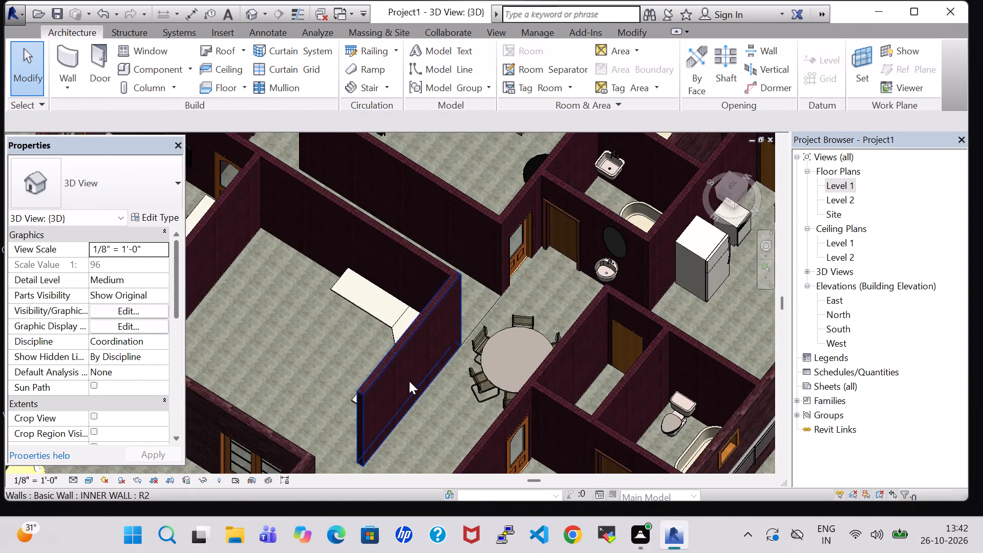
pyautogui.moveTo(303, 368); pyautogui.dragTo(375, 359, button='middle')
pyautogui.keyDown('shift'); pyautogui.middleClick(381, 358); pyautogui.keyUp('shift')
pyautogui.doubleClick(841, 184)
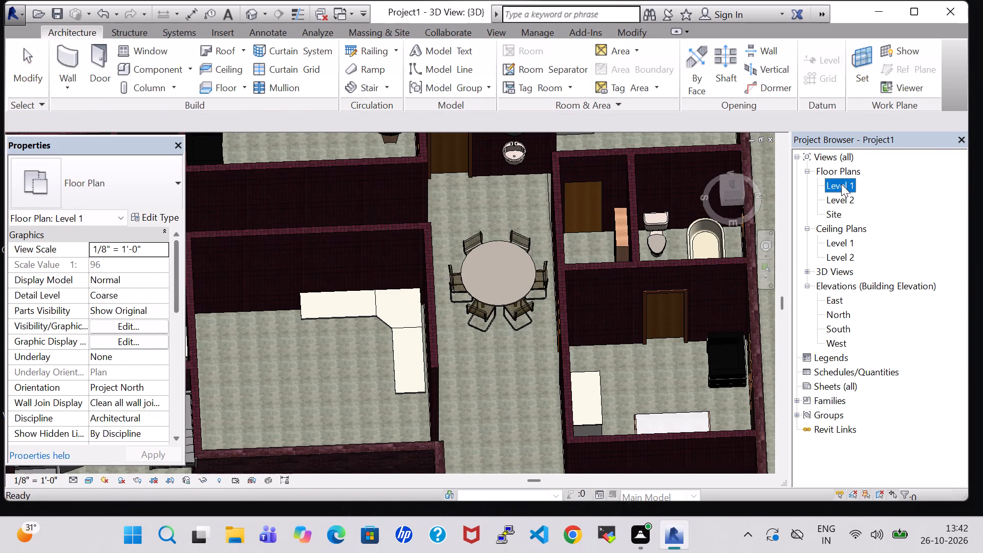
pyautogui.scroll(-3, 381, 253)
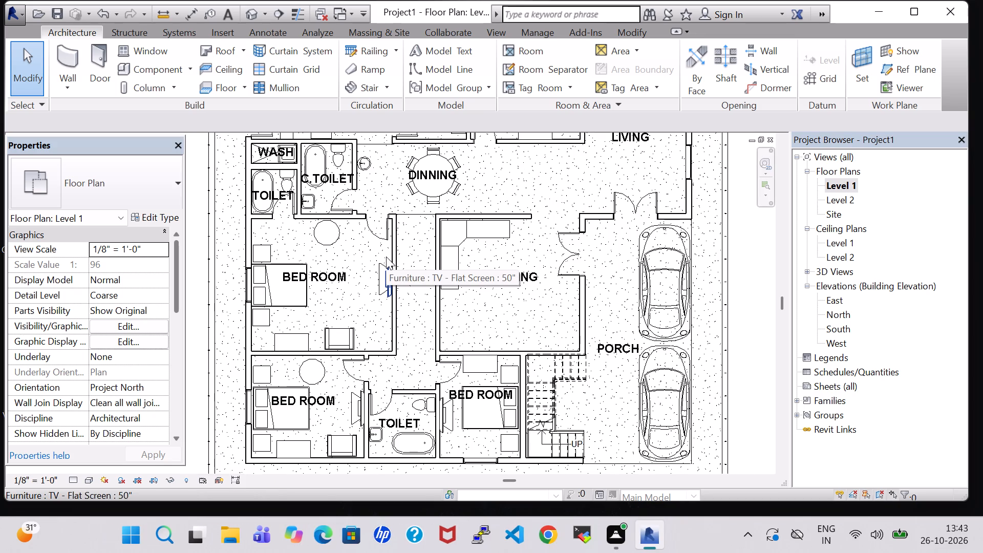
pyautogui.click(507, 230)
pyautogui.press('Right')
pyautogui.press('Up')
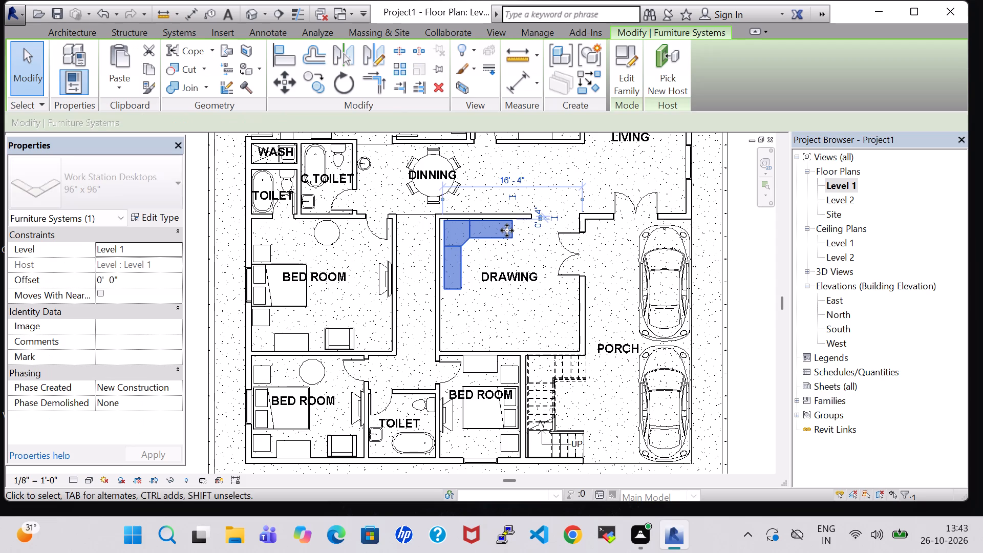
pyautogui.press('Left')
pyautogui.press('Down')
pyautogui.press('Up')
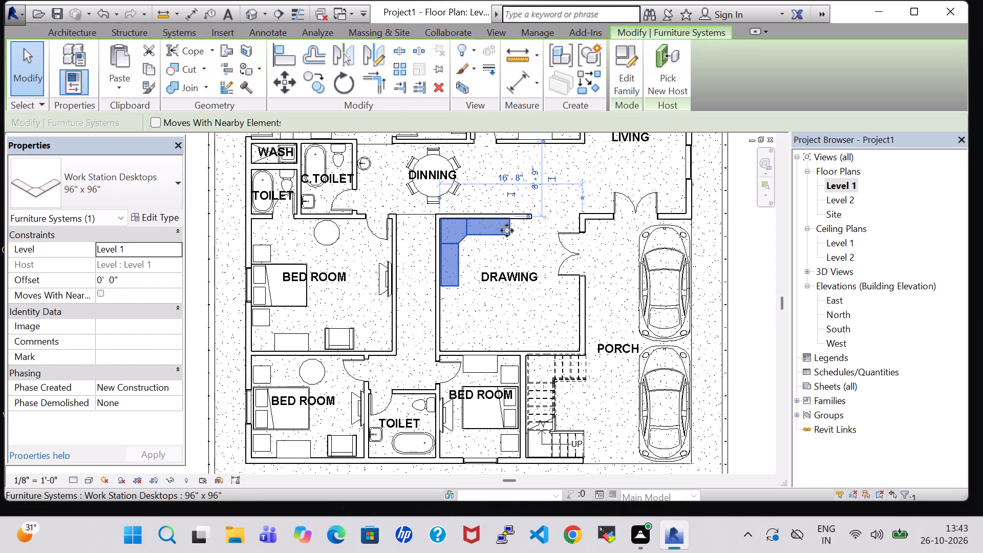
# Load a seating family from the Furniture library's Seating folder for component placement.
pyautogui.click(86, 33)
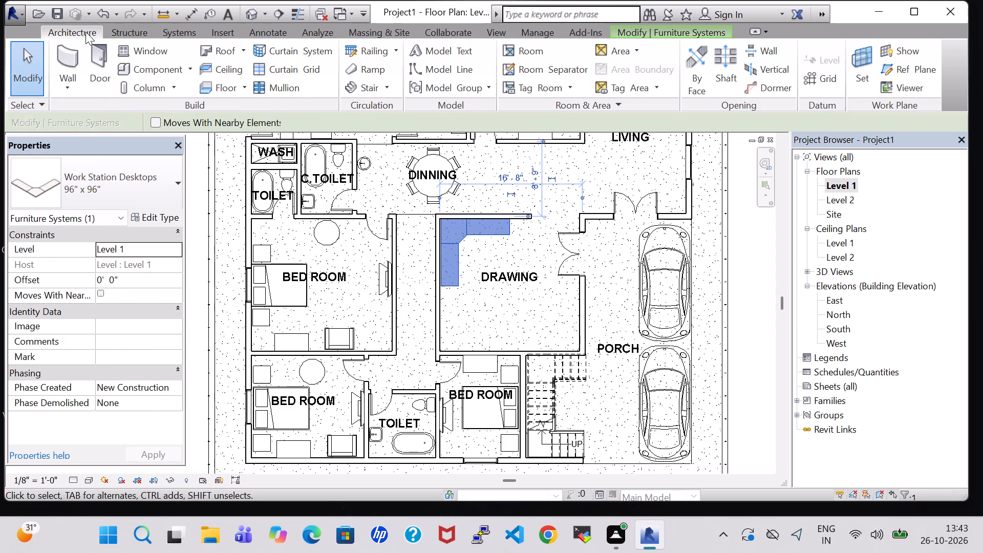
pyautogui.click(163, 74)
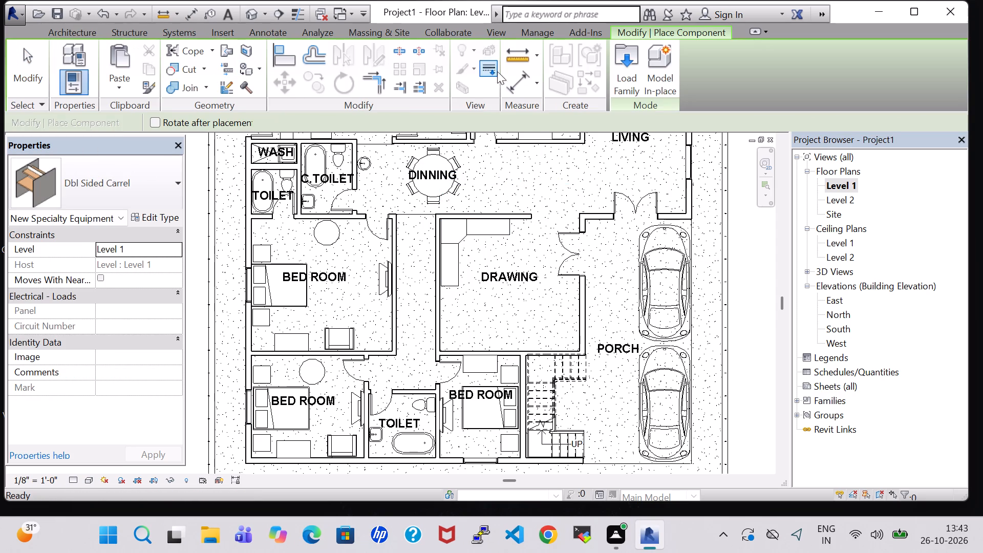
pyautogui.click(627, 74)
pyautogui.scroll(-1, 634, 299)
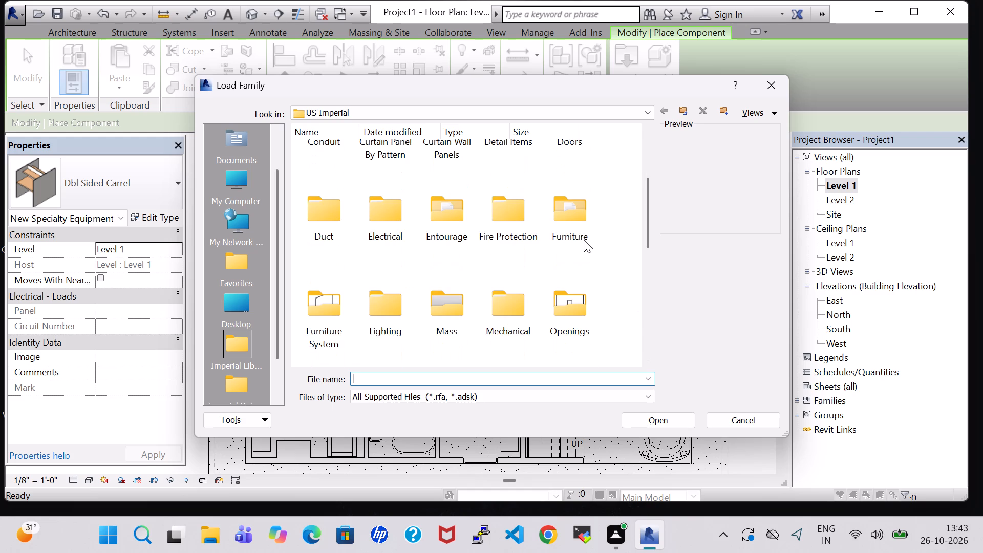
pyautogui.doubleClick(584, 227)
pyautogui.doubleClick(397, 166)
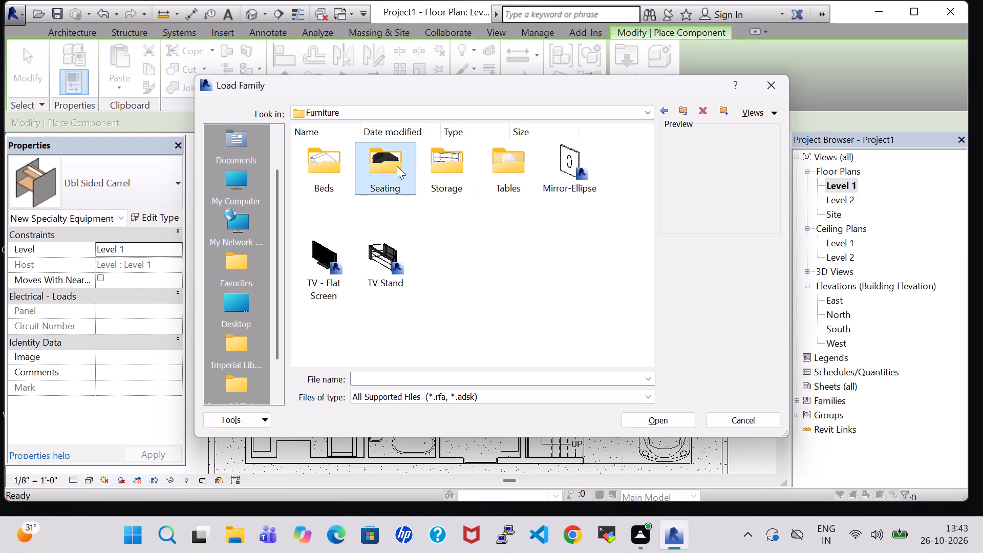
pyautogui.click(511, 163)
pyautogui.click(663, 424)
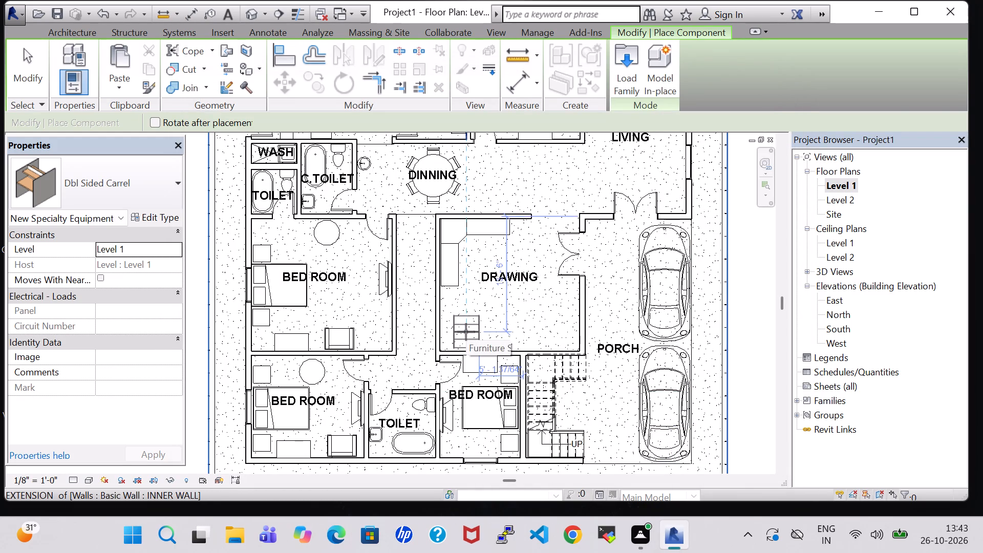
# Search the loaded component types for a sofa, trying "sofa" and other short search terms.
pyautogui.press('Escape')
pyautogui.press('Escape')
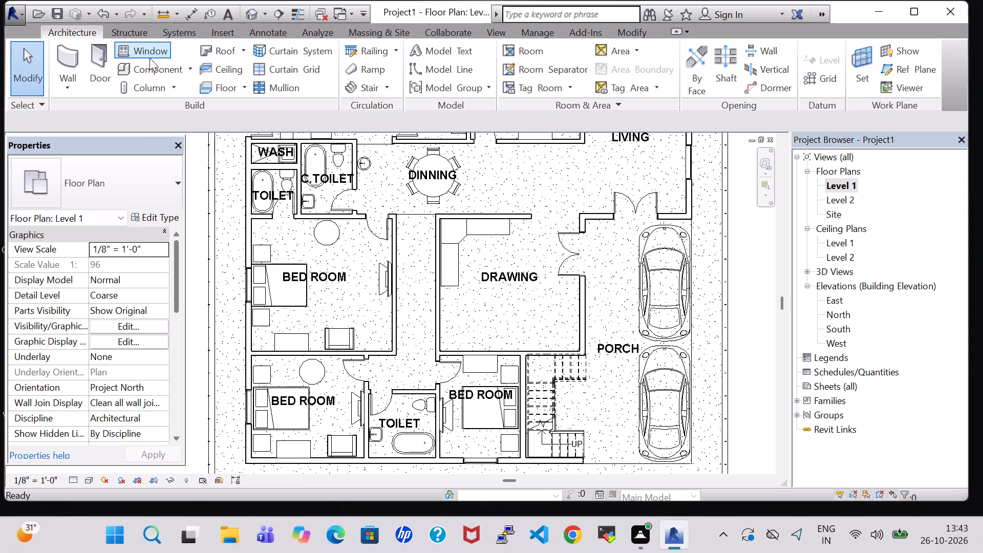
pyautogui.click(149, 58)
pyautogui.click(84, 32)
pyautogui.click(156, 70)
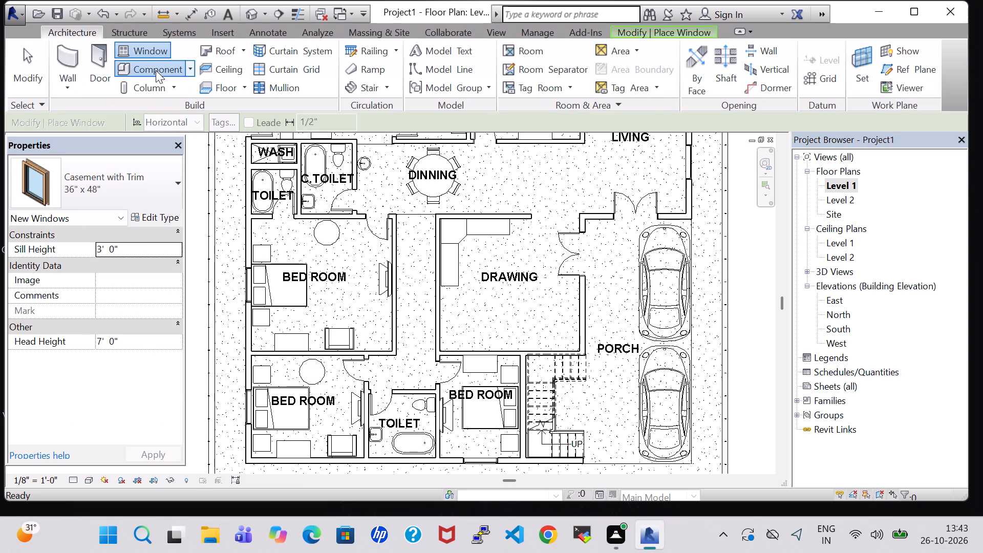
pyautogui.click(104, 188)
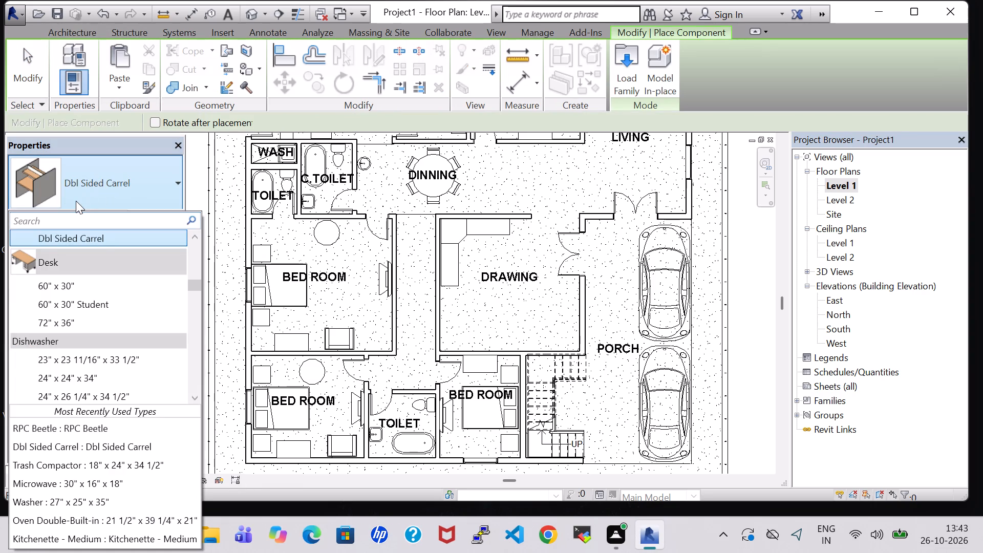
pyautogui.press('s')
pyautogui.press('i')
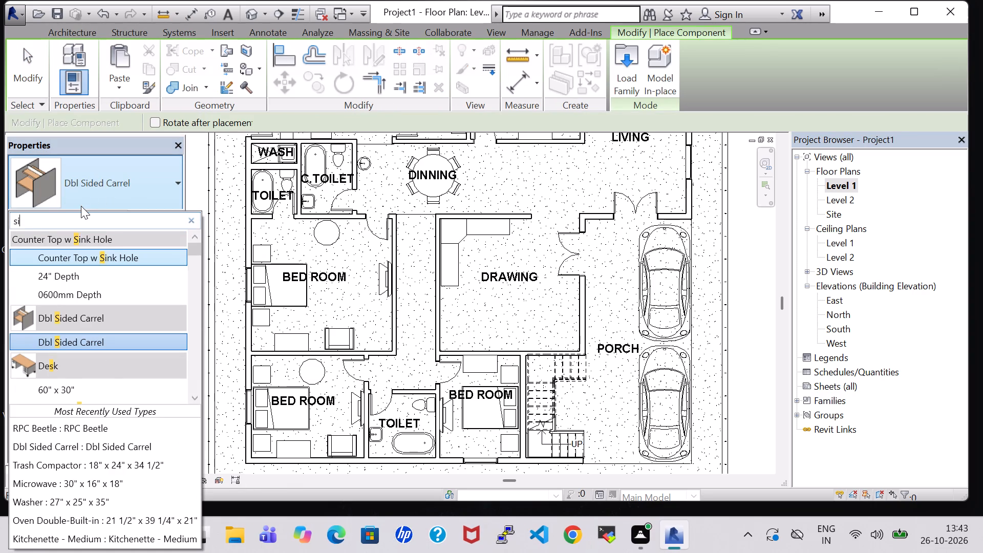
pyautogui.press('BackSpace')
pyautogui.press('o')
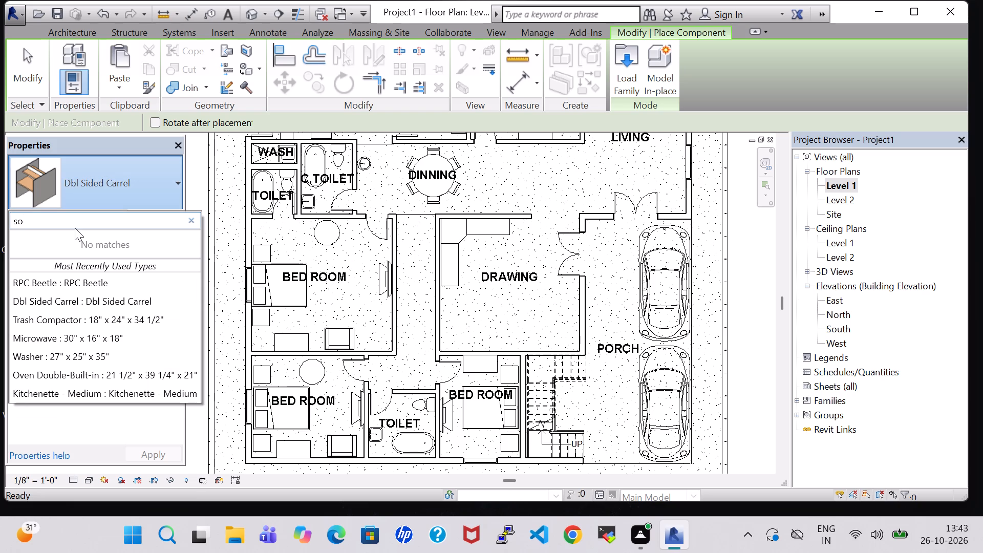
pyautogui.write('fa')
pyautogui.press('BackSpace')
pyautogui.press('BackSpace')
pyautogui.press('BackSpace')
pyautogui.press('BackSpace')
pyautogui.write('vu')
pyautogui.press('BackSpace')
pyautogui.press('BackSpace')
pyautogui.write('cu')
pyautogui.press('t')
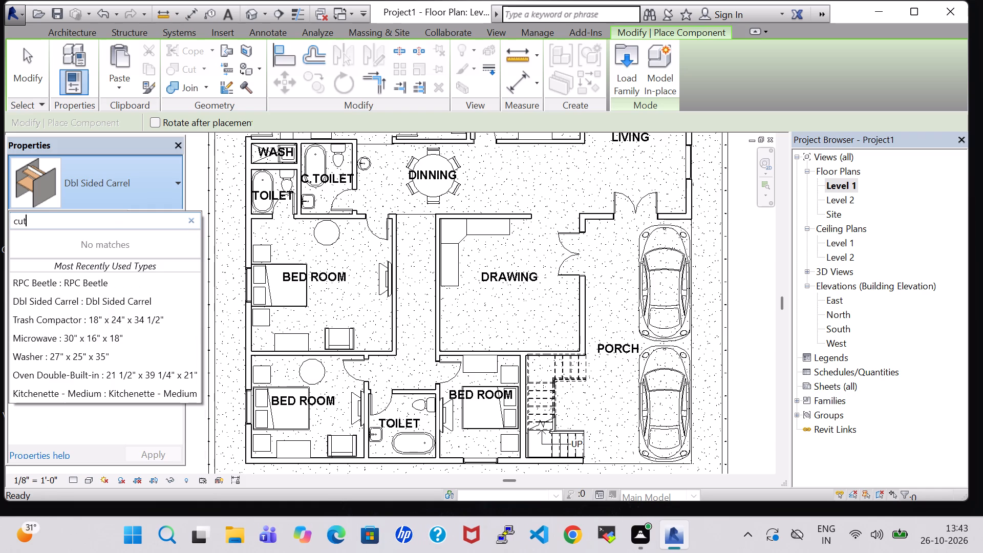
pyautogui.press('BackSpace')
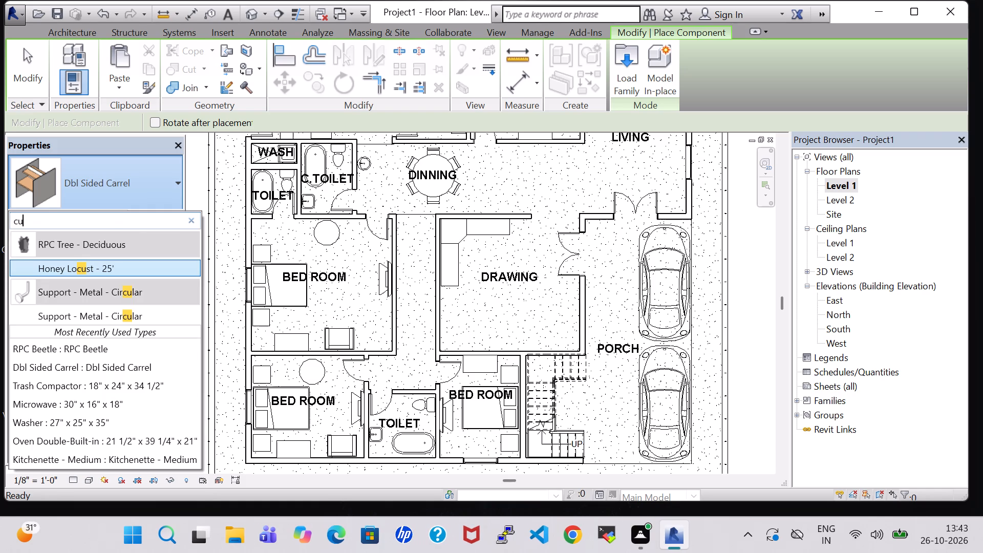
pyautogui.press('Escape')
pyautogui.press('Escape')
pyautogui.press('Escape')
pyautogui.press('Escape')
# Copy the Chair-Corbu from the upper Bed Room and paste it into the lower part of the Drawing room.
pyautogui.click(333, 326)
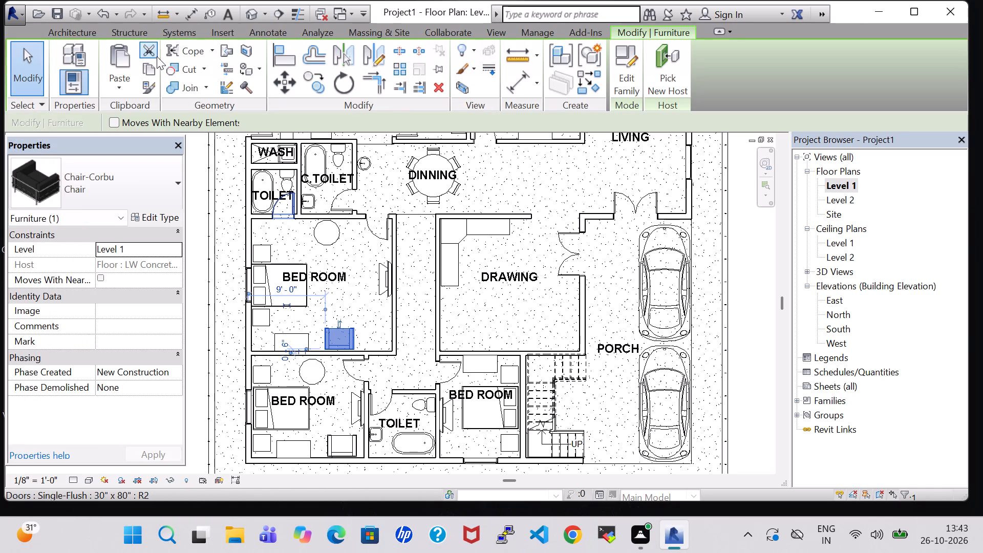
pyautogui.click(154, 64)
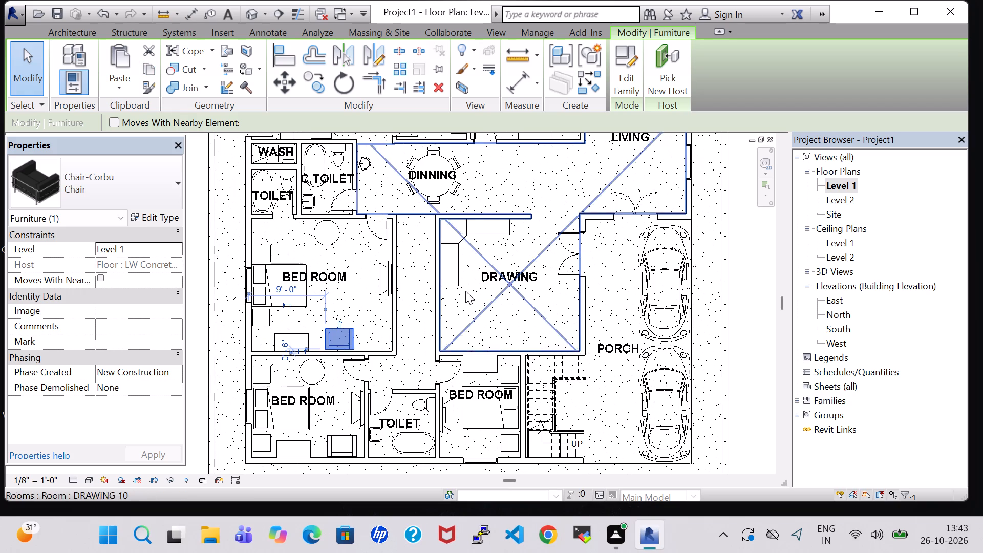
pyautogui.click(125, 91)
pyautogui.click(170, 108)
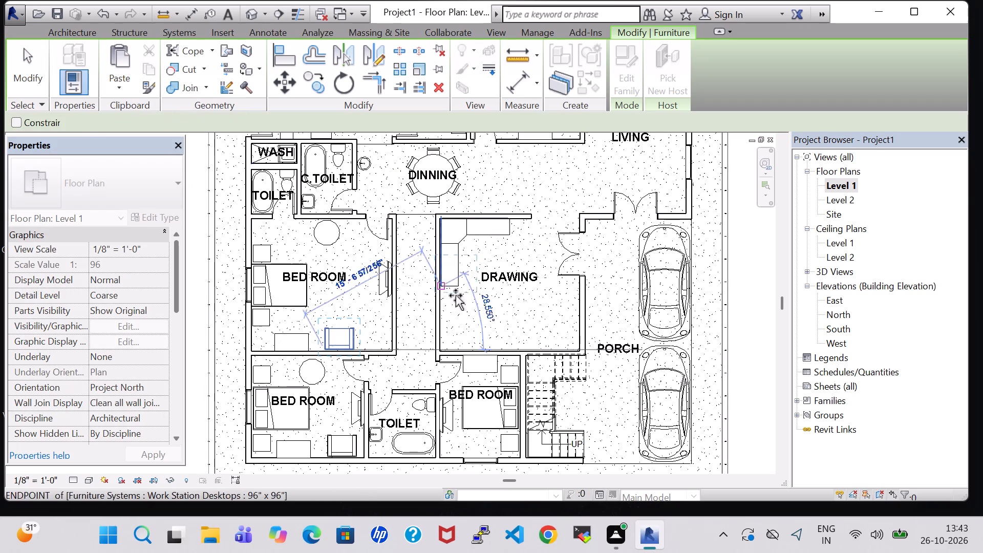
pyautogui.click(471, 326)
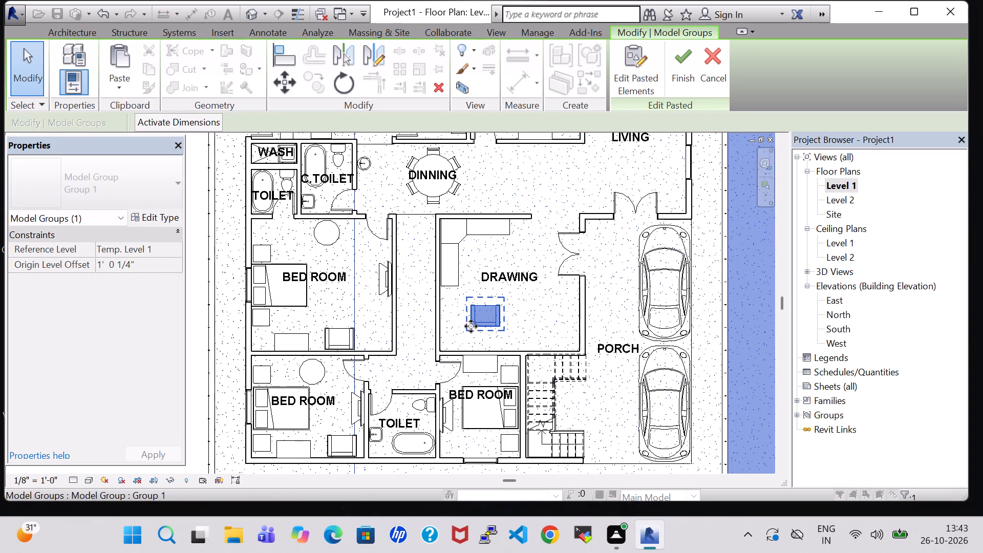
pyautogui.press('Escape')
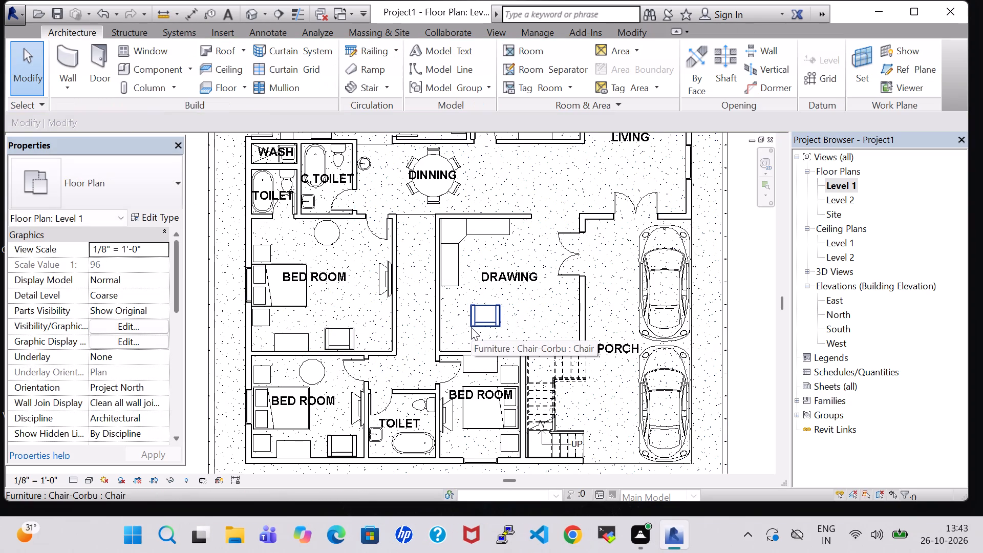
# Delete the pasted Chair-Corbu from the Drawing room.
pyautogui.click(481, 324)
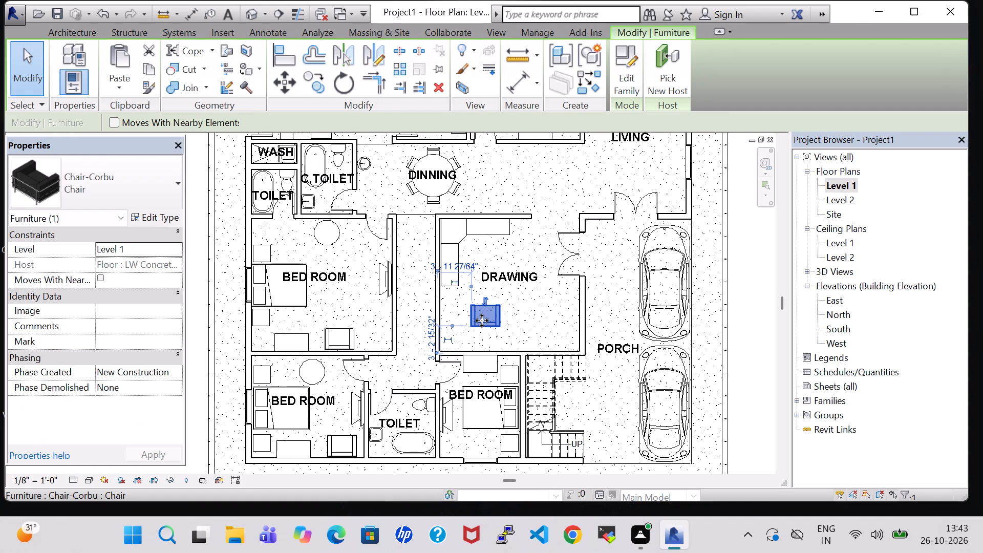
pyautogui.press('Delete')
# Load the Sofa-Corbu family from the Furniture library's Seating folder for component placement.
pyautogui.click(156, 65)
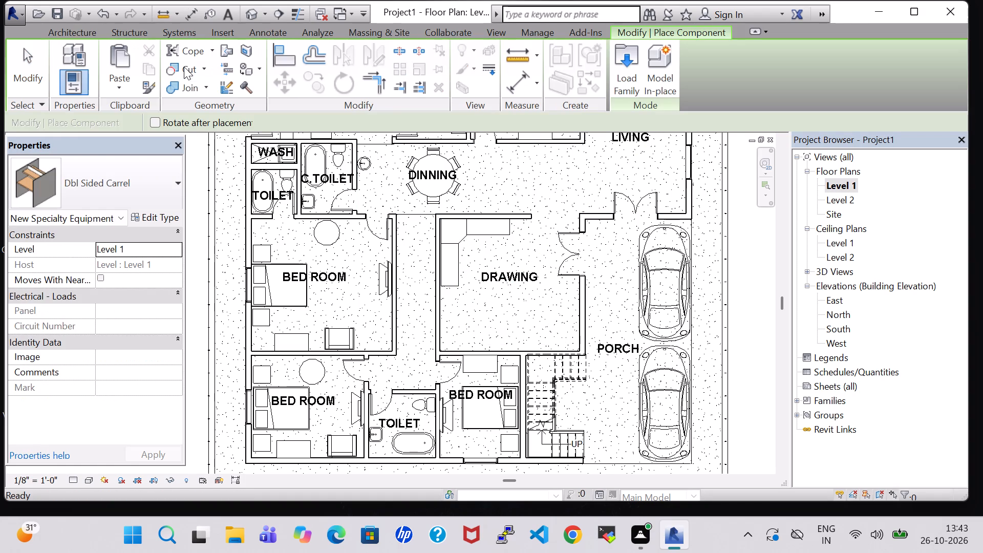
pyautogui.click(637, 76)
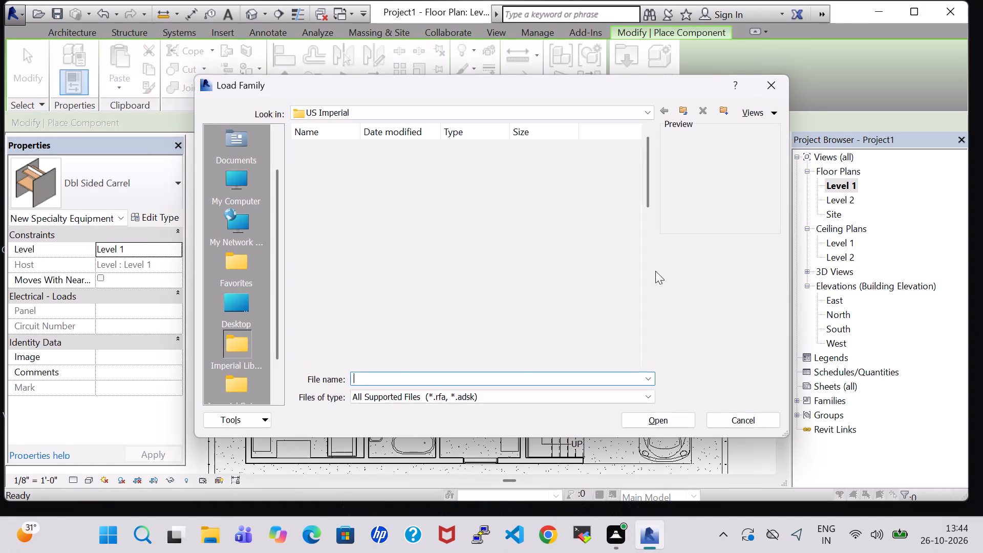
pyautogui.scroll(-1, 625, 281)
pyautogui.doubleClick(573, 231)
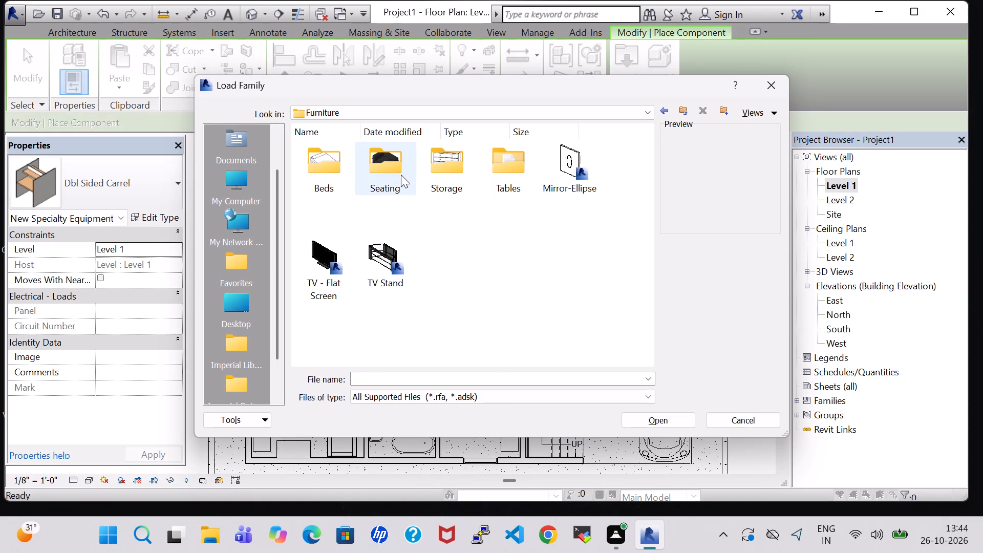
pyautogui.doubleClick(401, 175)
pyautogui.click(444, 345)
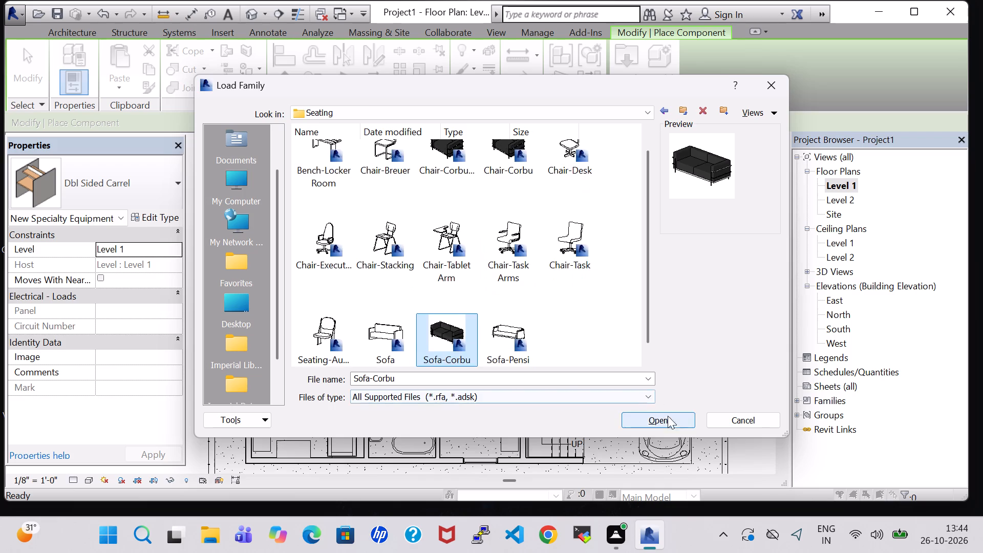
pyautogui.click(668, 418)
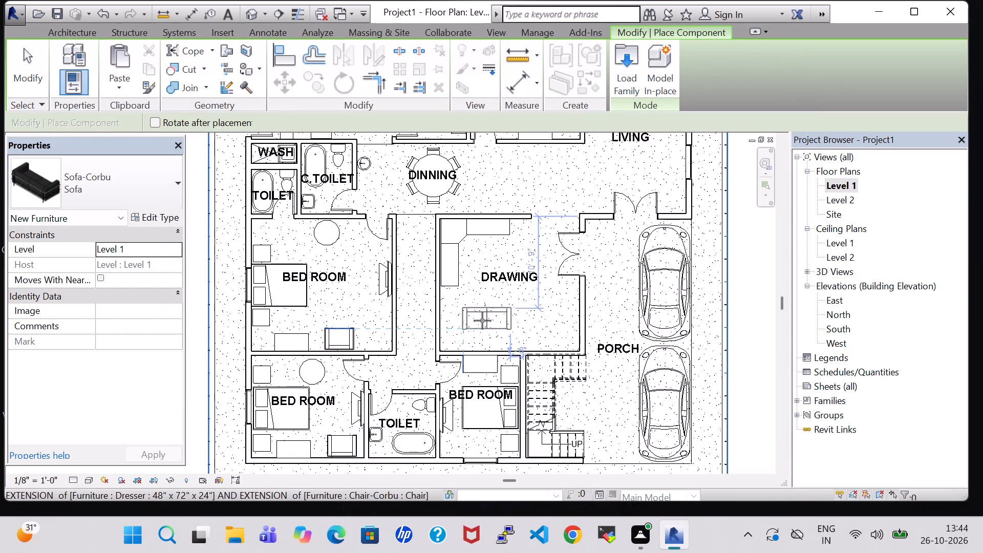
# Place two Sofa-Corbu sofas in the Drawing room, one along the left wall below the work station and one along the lower wall.
pyautogui.press('space')
pyautogui.scroll(4, 482, 321)
pyautogui.press('space')
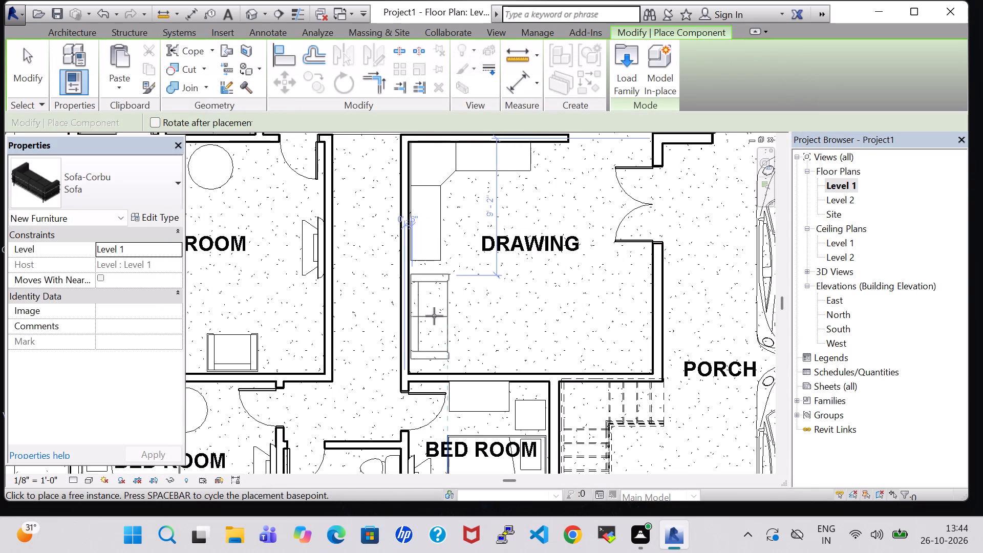
pyautogui.click(431, 317)
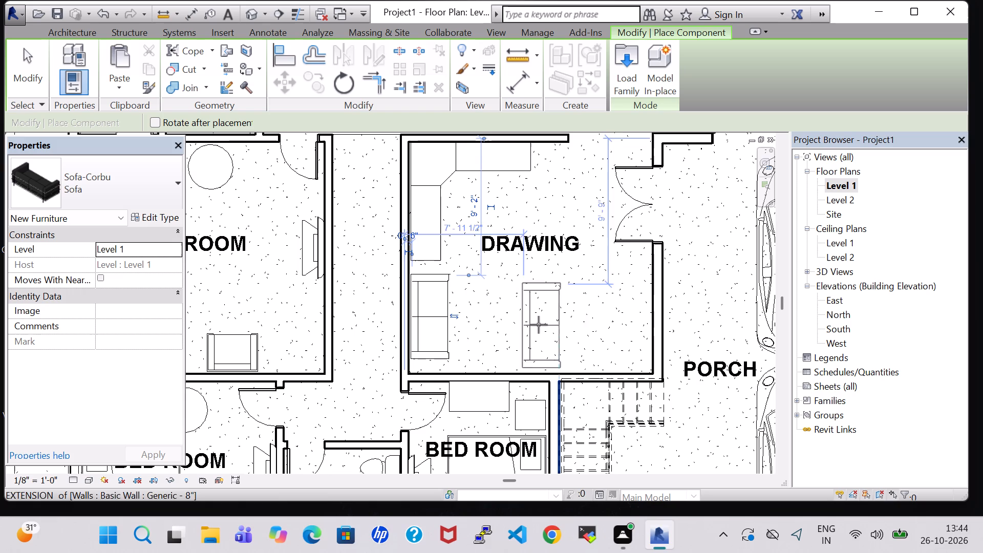
pyautogui.press('space')
pyautogui.click(519, 352)
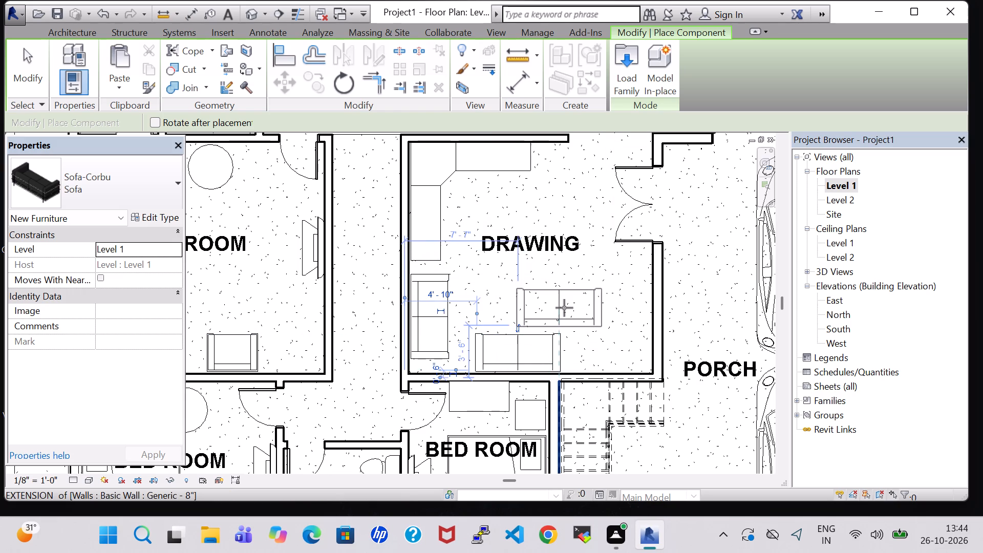
pyautogui.press('Escape')
pyautogui.press('Escape')
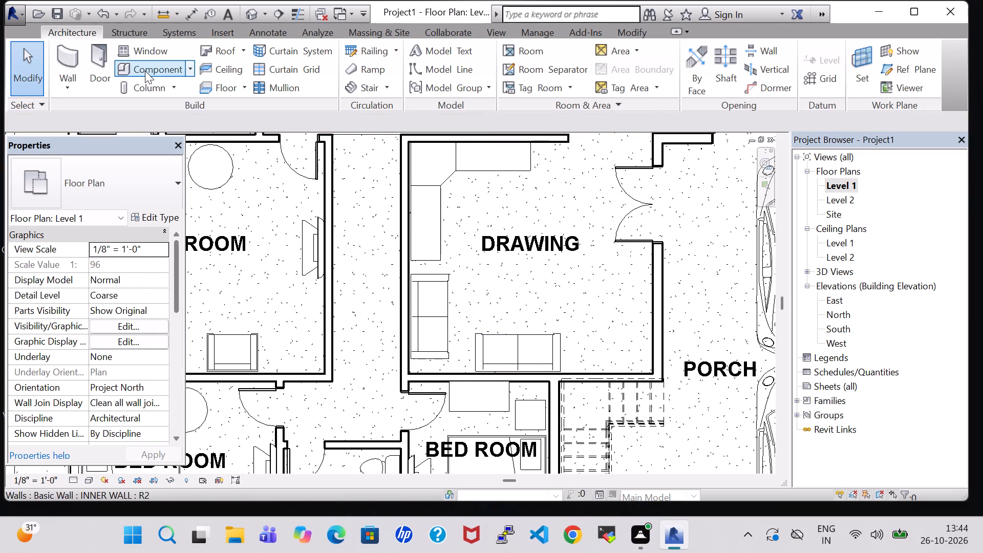
# Load the Table-Dining family from the Furniture library's Tables folder.
pyautogui.click(145, 71)
pyautogui.click(631, 85)
pyautogui.scroll(-1, 476, 197)
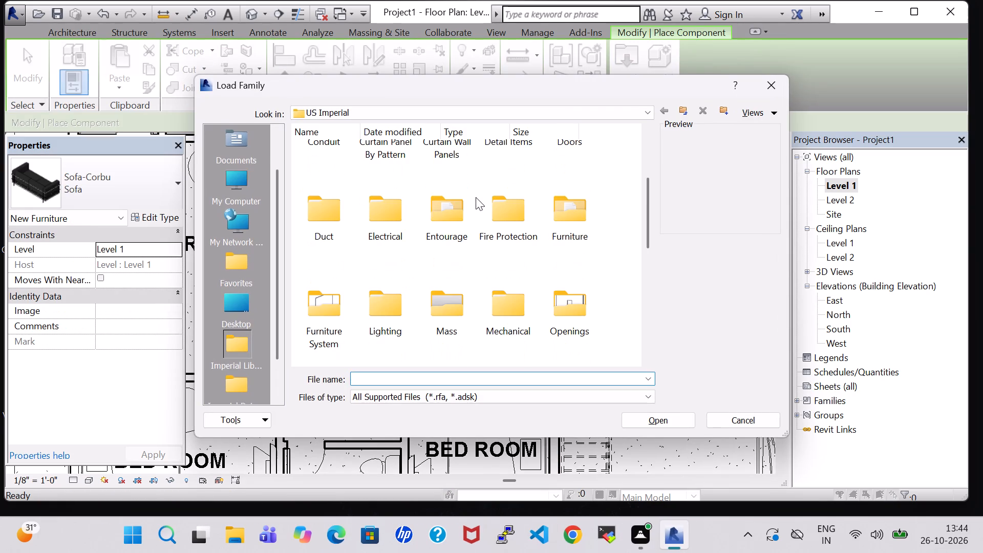
pyautogui.doubleClick(588, 211)
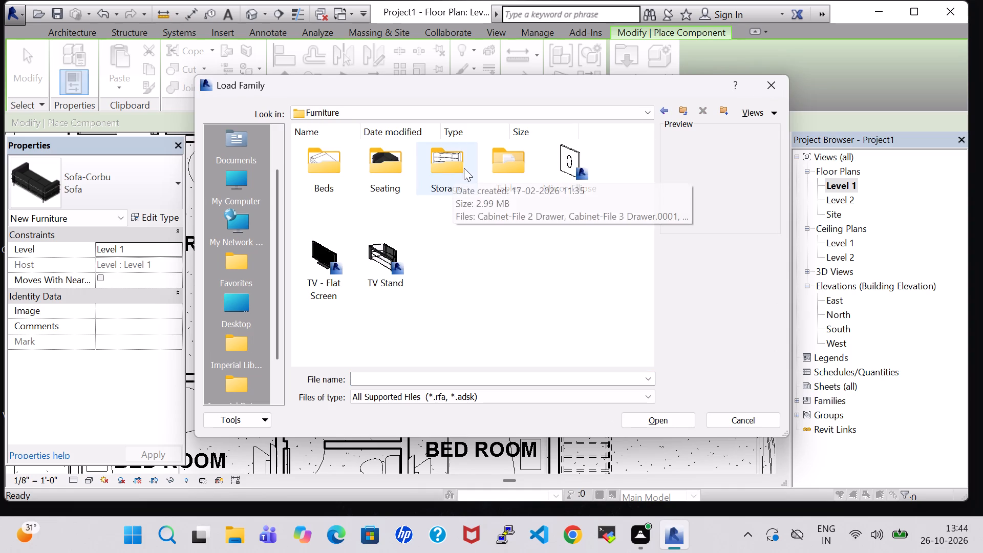
pyautogui.doubleClick(512, 158)
pyautogui.click(304, 266)
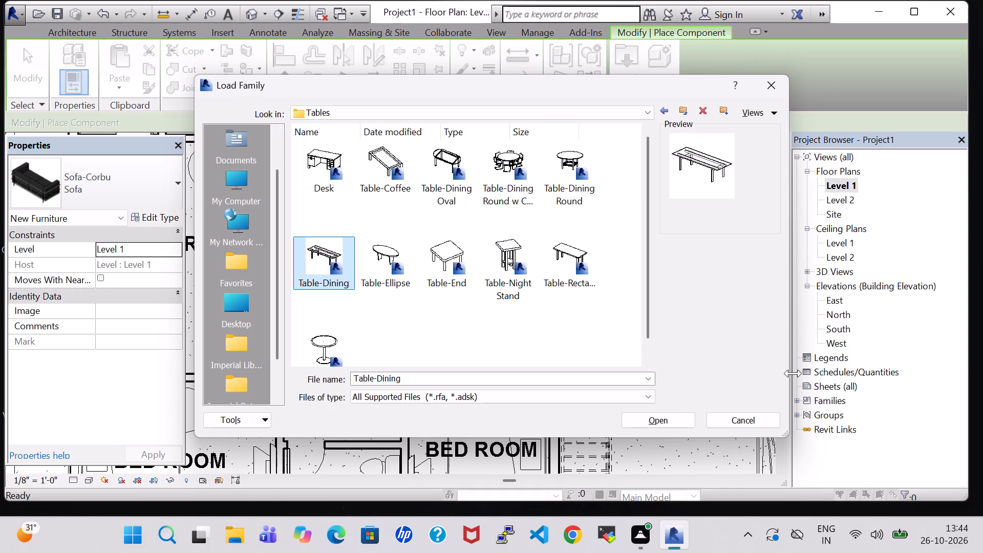
pyautogui.click(665, 412)
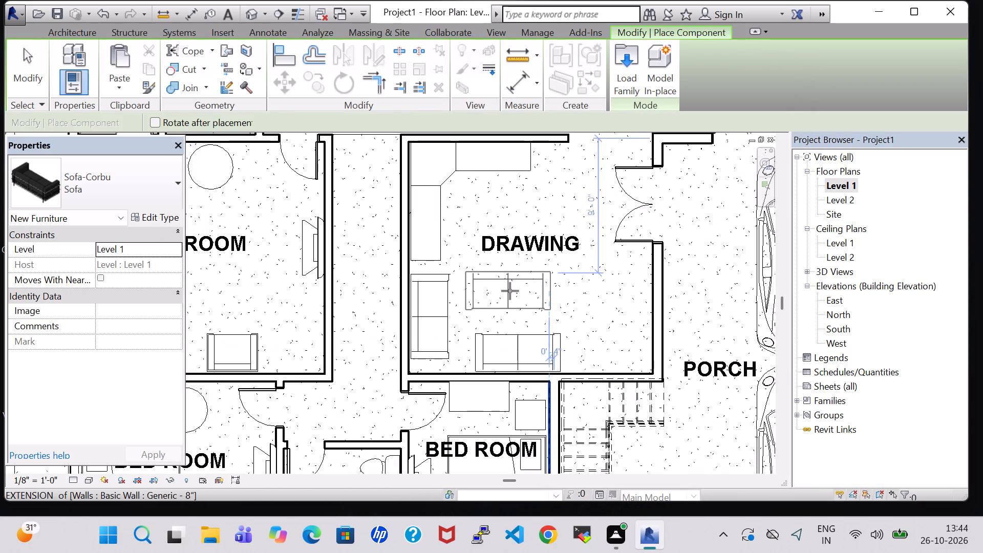
pyautogui.press('Escape')
pyautogui.press('Escape')
pyautogui.press('Escape')
pyautogui.press('Escape')
# Place a 24" x 36" x 24" Table-Dining in the Drawing room, centred in front of the lower-wall sofa.
pyautogui.click(153, 69)
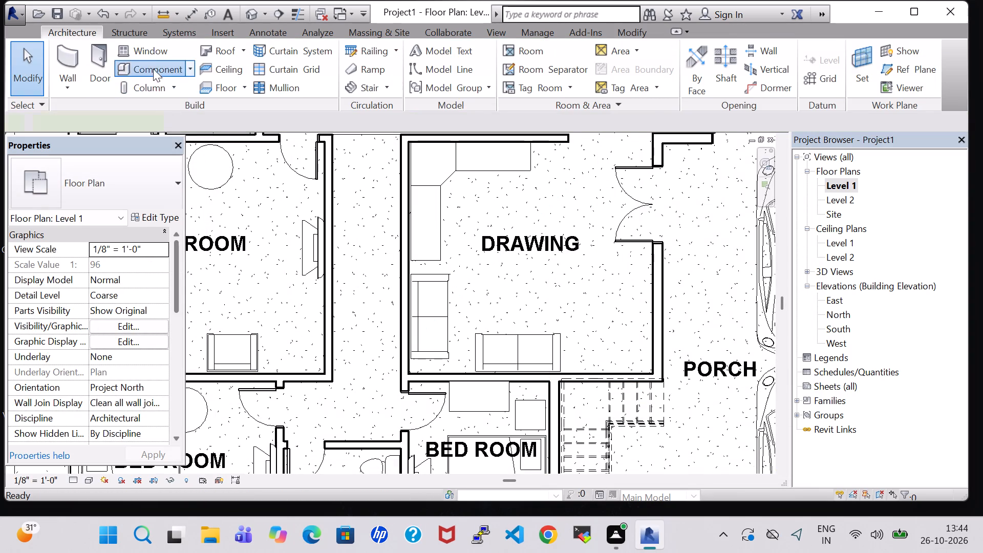
pyautogui.click(125, 189)
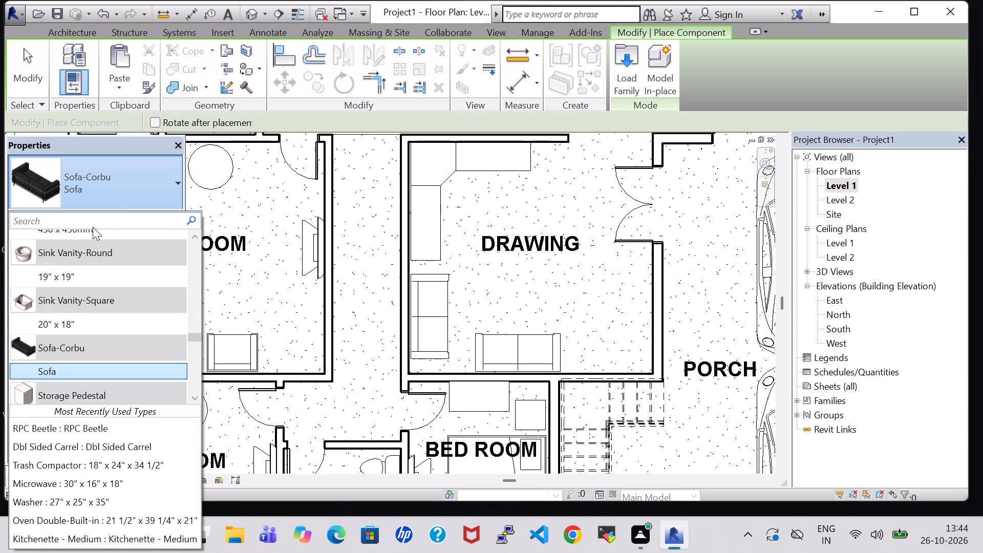
pyautogui.press('d')
pyautogui.write('inn')
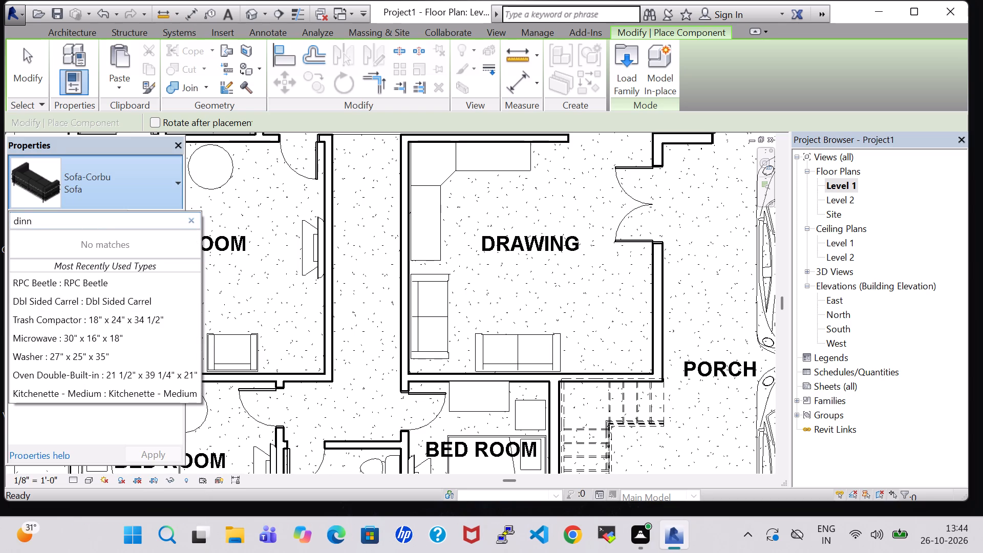
pyautogui.press('BackSpace')
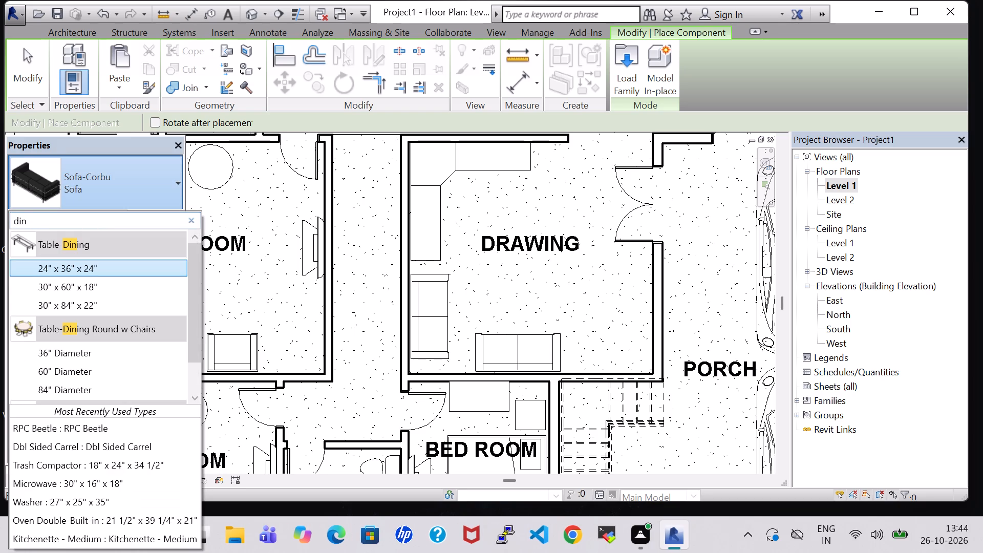
pyautogui.click(105, 273)
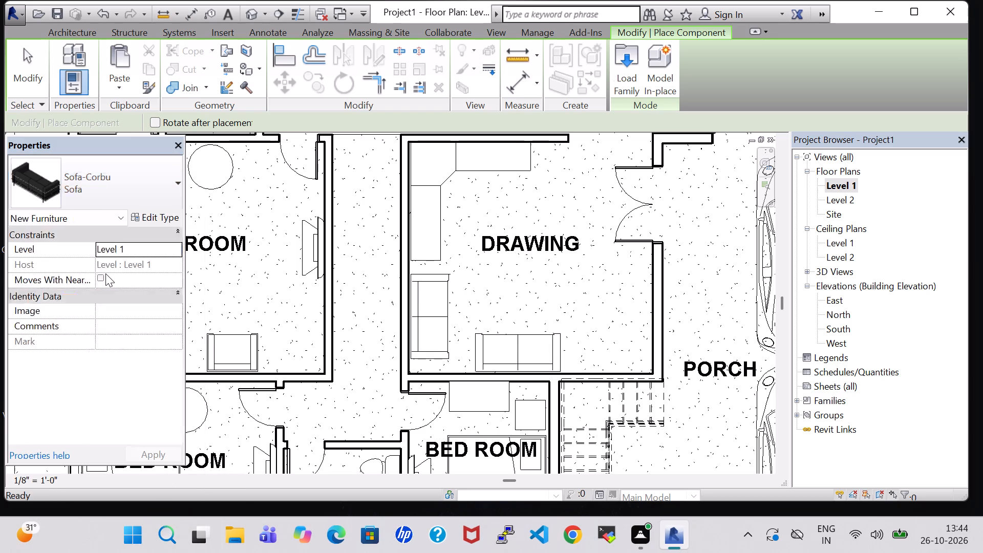
pyautogui.click(517, 297)
pyautogui.press('Escape')
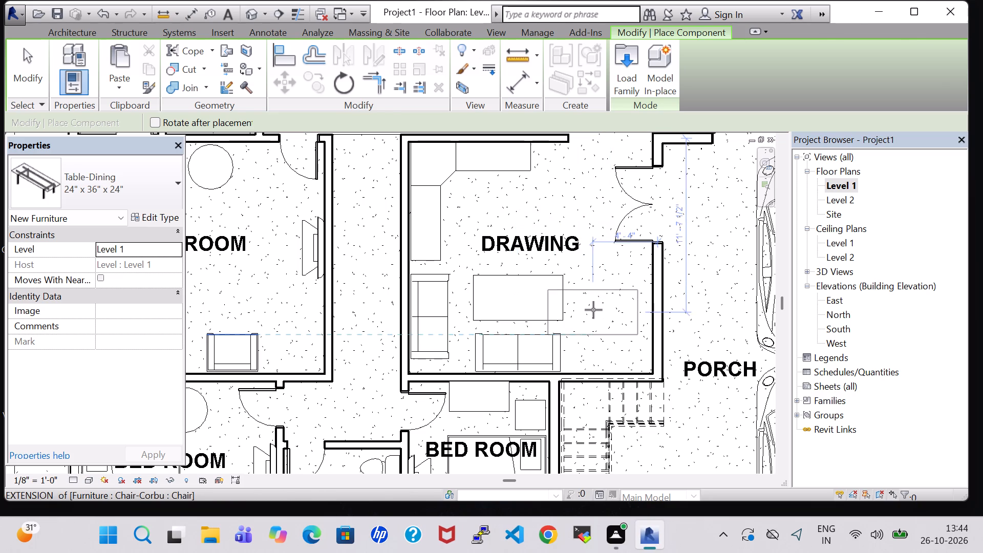
pyautogui.press('Escape')
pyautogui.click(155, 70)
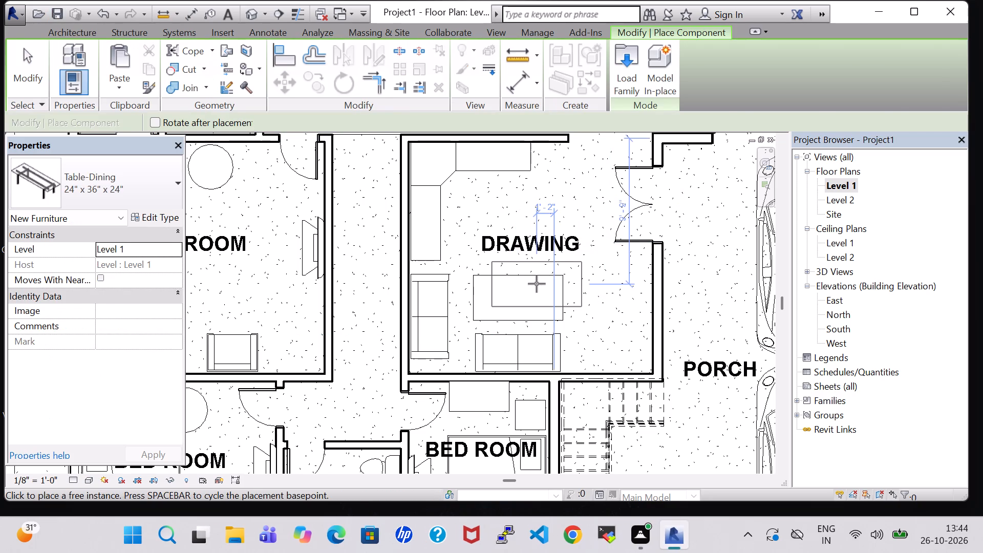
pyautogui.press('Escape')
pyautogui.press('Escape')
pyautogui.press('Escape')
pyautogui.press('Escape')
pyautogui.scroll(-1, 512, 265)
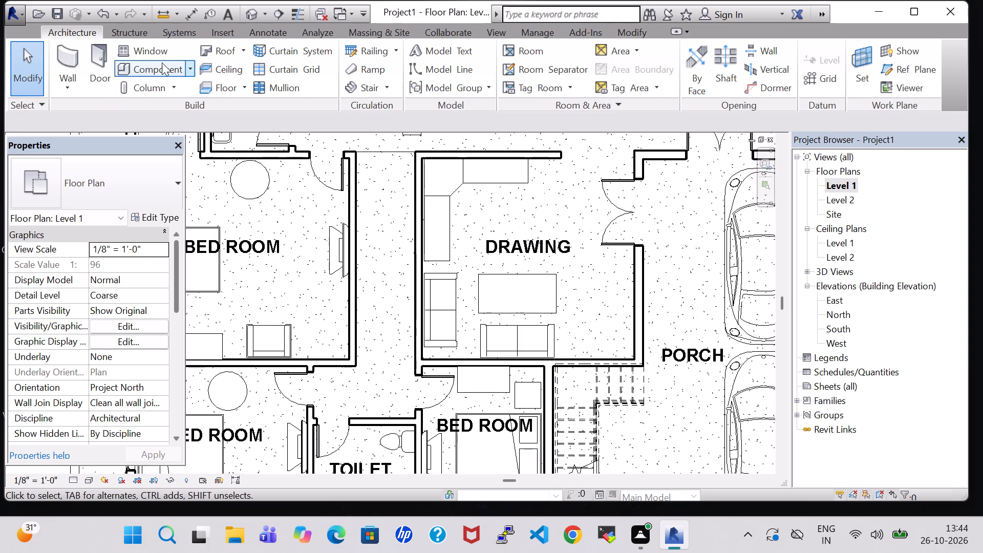
# Load the Cabinet-File 3 Drawer.0001 family from the Furniture library's Storage folder for component placement.
pyautogui.click(161, 62)
pyautogui.click(621, 61)
pyautogui.scroll(-1, 592, 212)
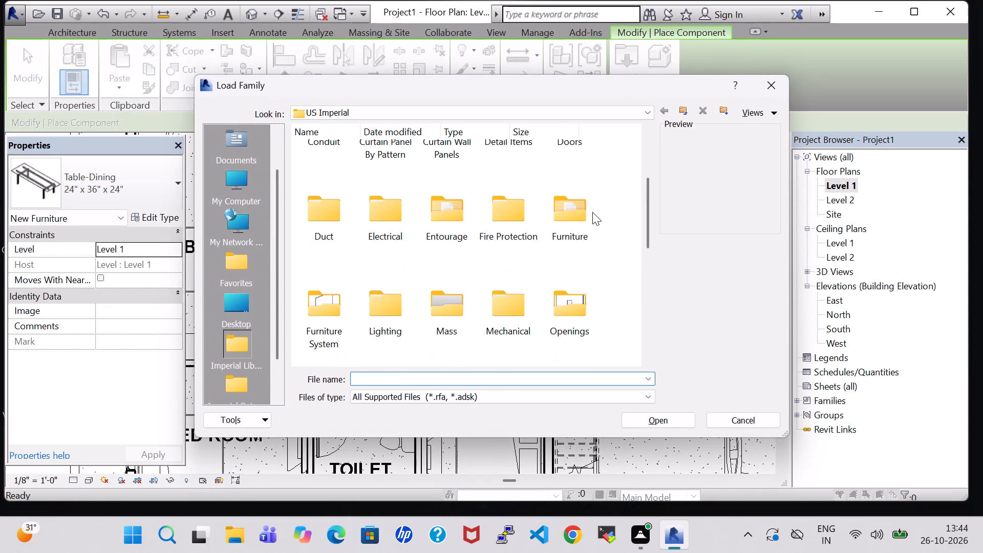
pyautogui.doubleClick(563, 215)
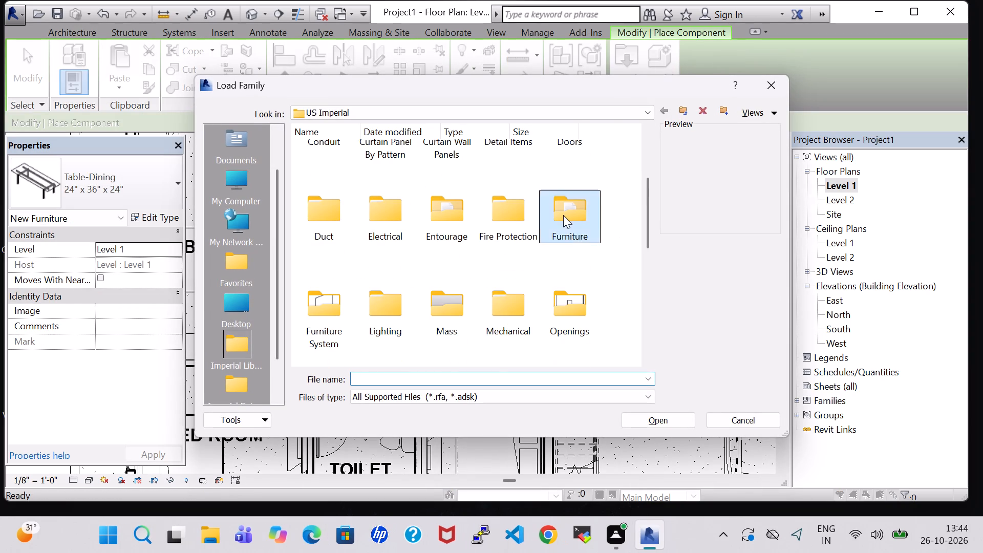
pyautogui.doubleClick(460, 169)
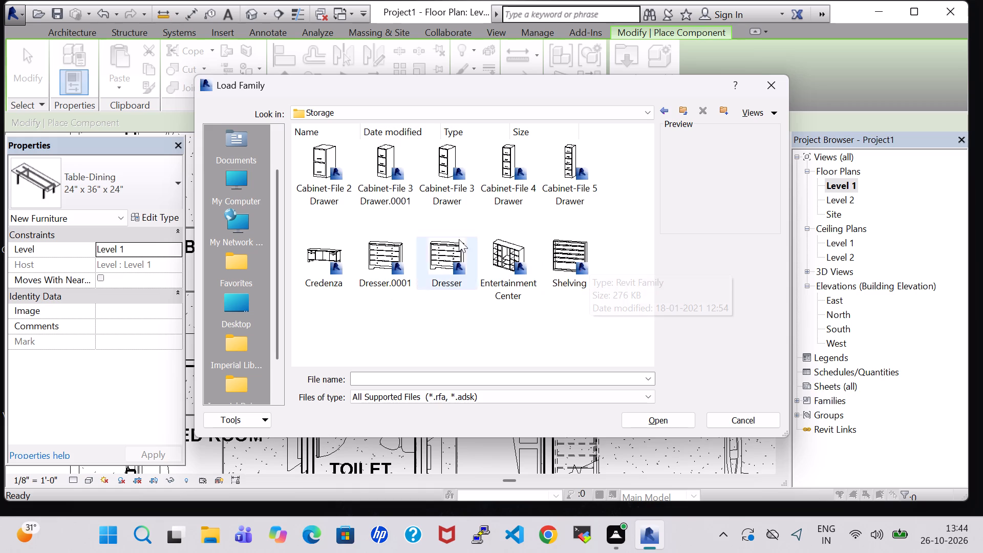
pyautogui.click(383, 159)
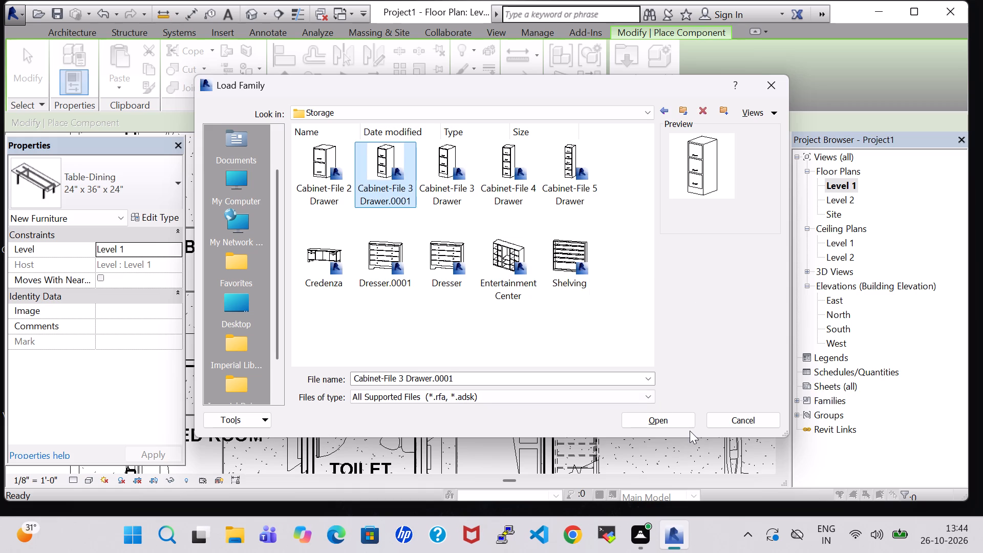
pyautogui.click(683, 425)
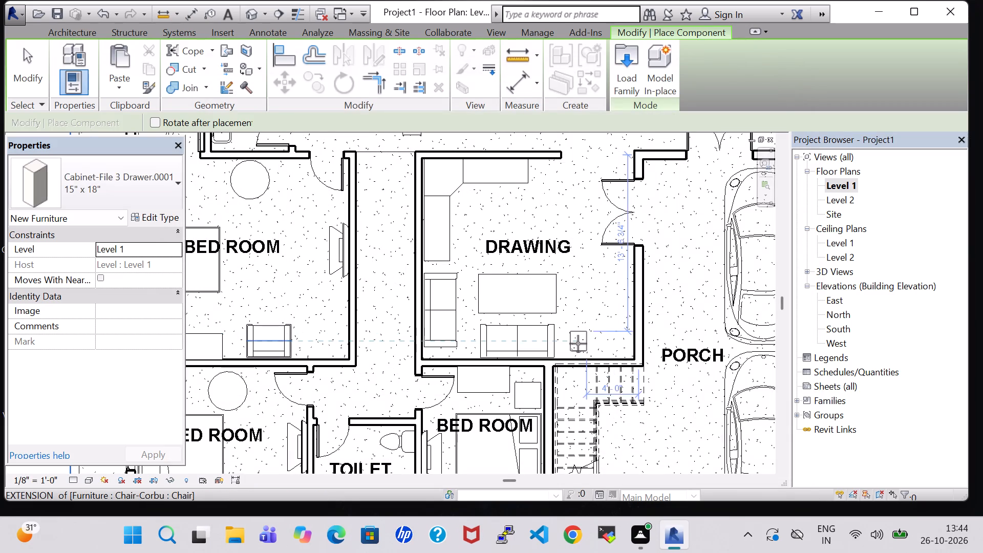
# Place one 15" x 18" three-drawer file cabinet against the Drawing room's lower wall beside the sofa, drawers facing into the room.
pyautogui.press('space')
pyautogui.press('space')
pyautogui.scroll(4, 578, 344)
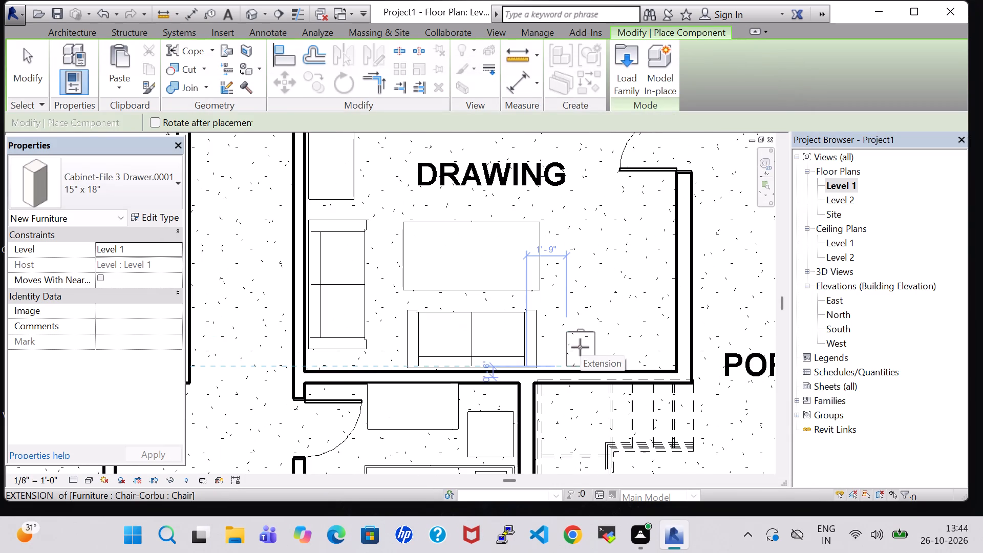
pyautogui.click(580, 351)
pyautogui.press('Escape')
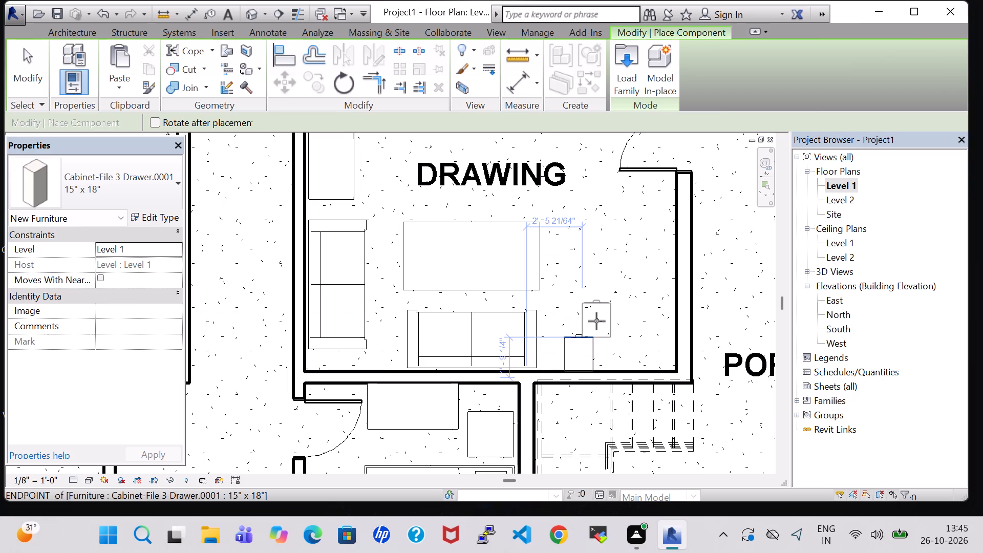
pyautogui.press('Escape')
# Load the Cabinet-File 4 Drawer family from the Furniture library's Storage folder.
pyautogui.click(124, 66)
pyautogui.click(631, 70)
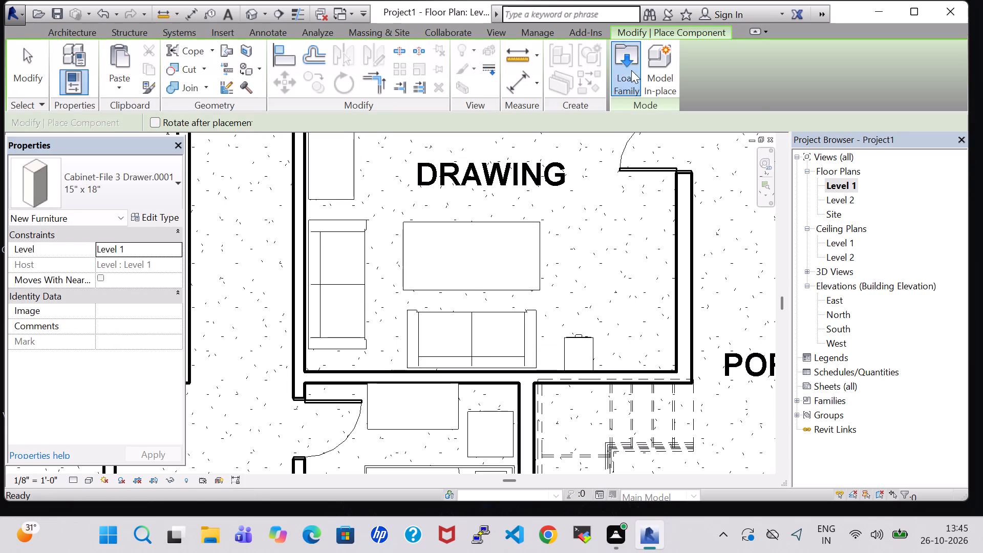
pyautogui.scroll(-1, 548, 201)
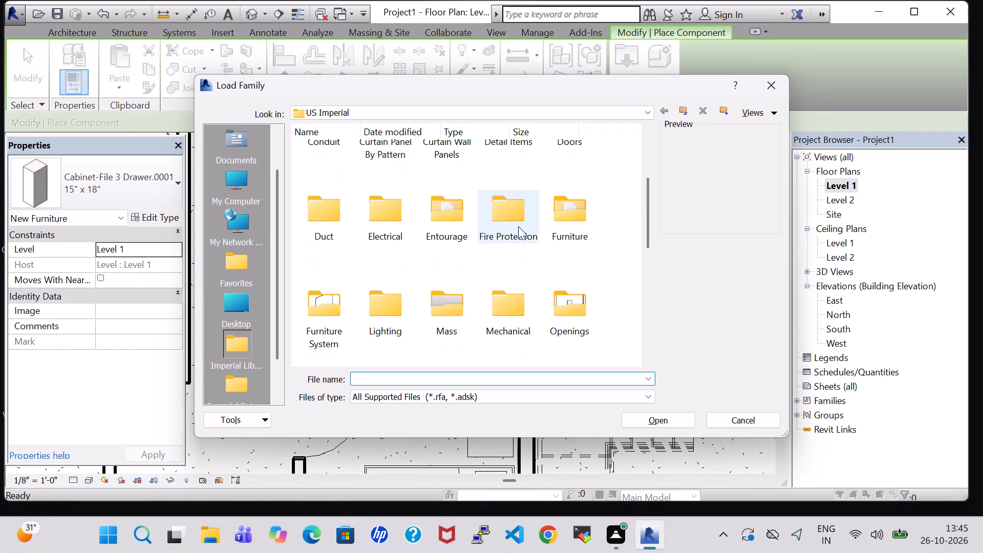
pyautogui.doubleClick(557, 219)
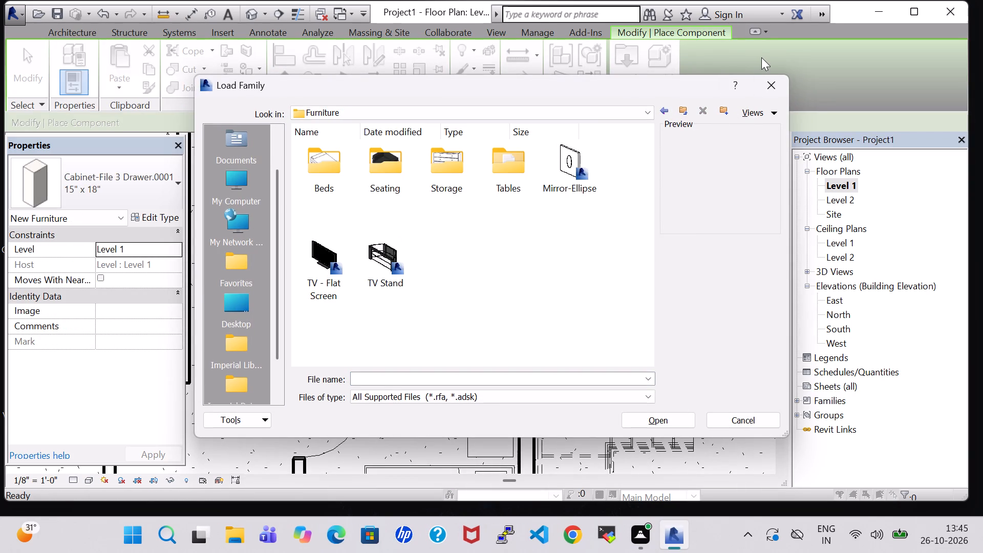
pyautogui.doubleClick(456, 173)
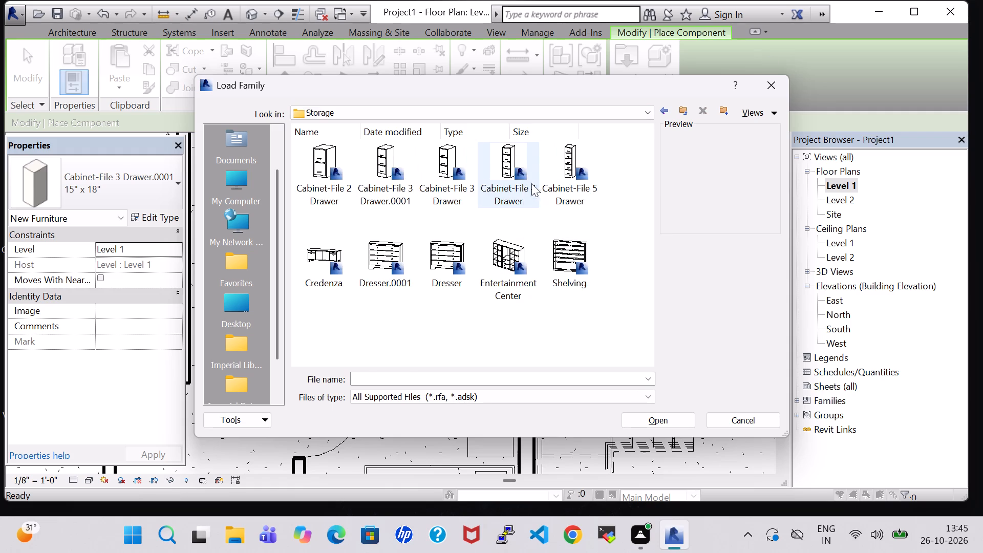
pyautogui.click(531, 183)
pyautogui.click(666, 414)
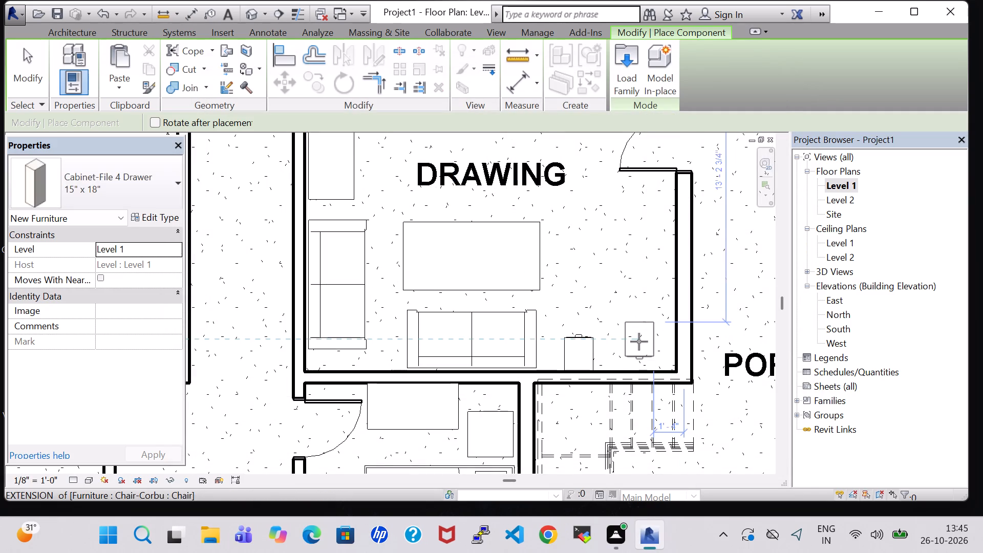
# Place a 15" x 18" four-drawer file cabinet on the lower wall between the three-drawer cabinet and the porch-side wall, drawers facing inward.
pyautogui.press('space')
pyautogui.press('space')
pyautogui.click(633, 359)
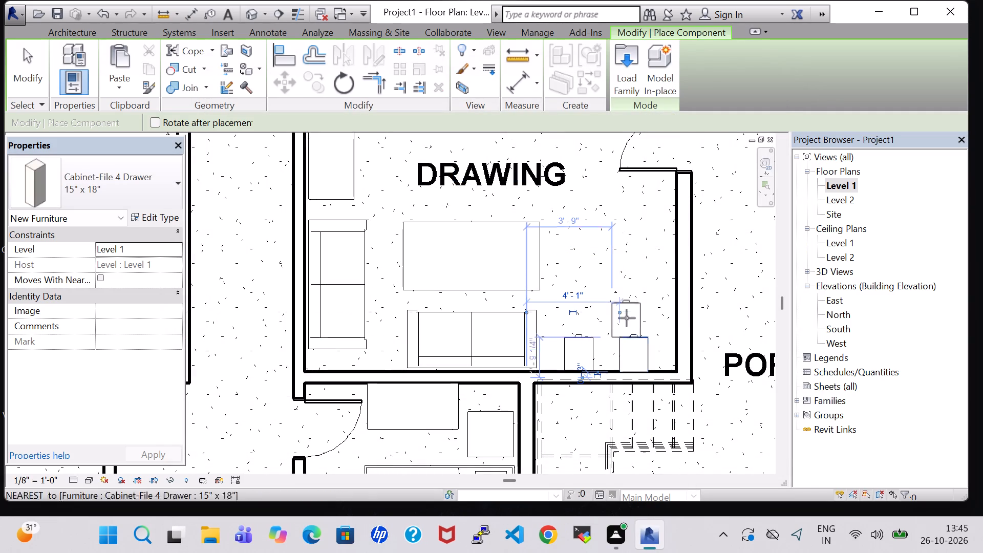
pyautogui.press('Escape')
pyautogui.press('Escape')
pyautogui.click(585, 339)
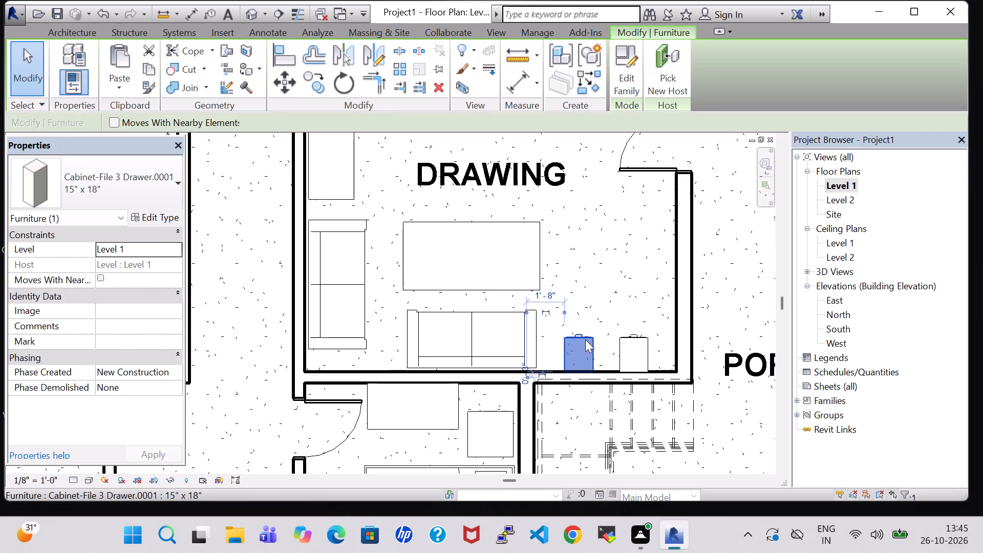
pyautogui.click(642, 342)
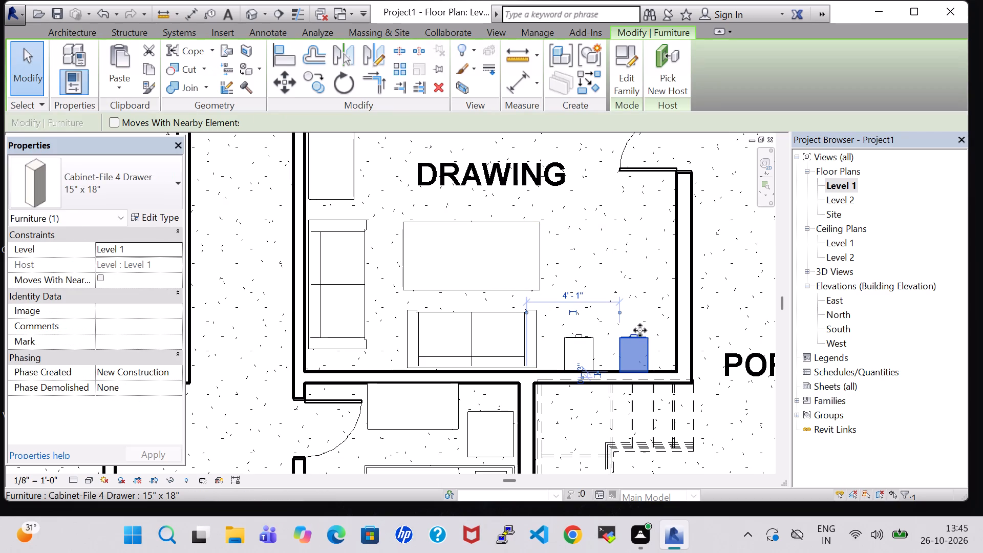
pyautogui.click(590, 332)
pyautogui.click(720, 310)
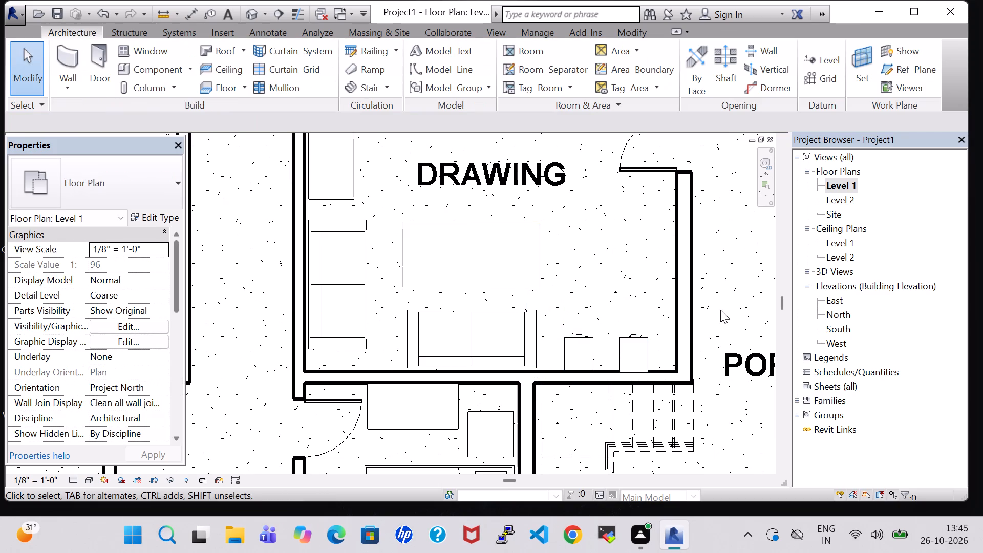
# Place a TV Stand against the Drawing room's porch-side wall, level with the table and with its wide side facing the room.
pyautogui.click(161, 75)
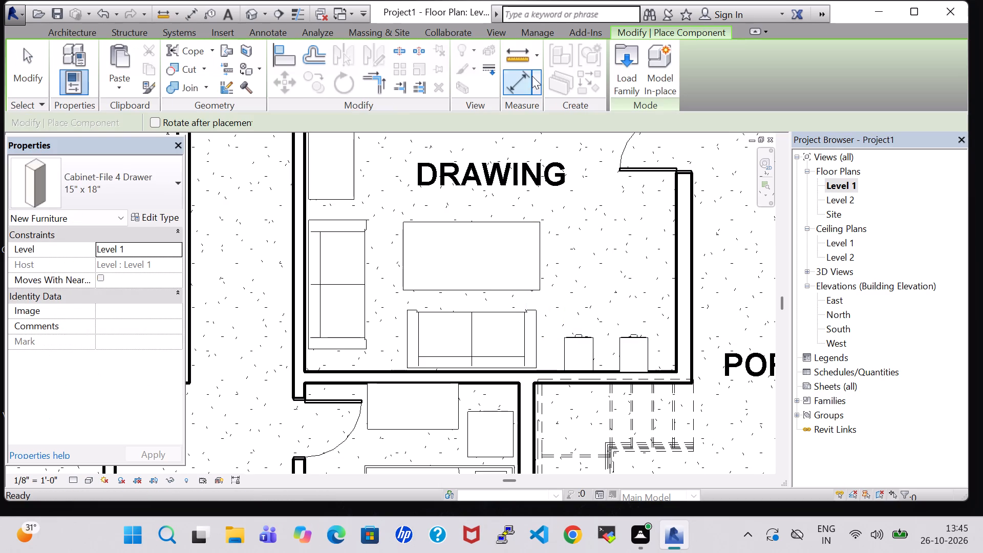
pyautogui.click(116, 163)
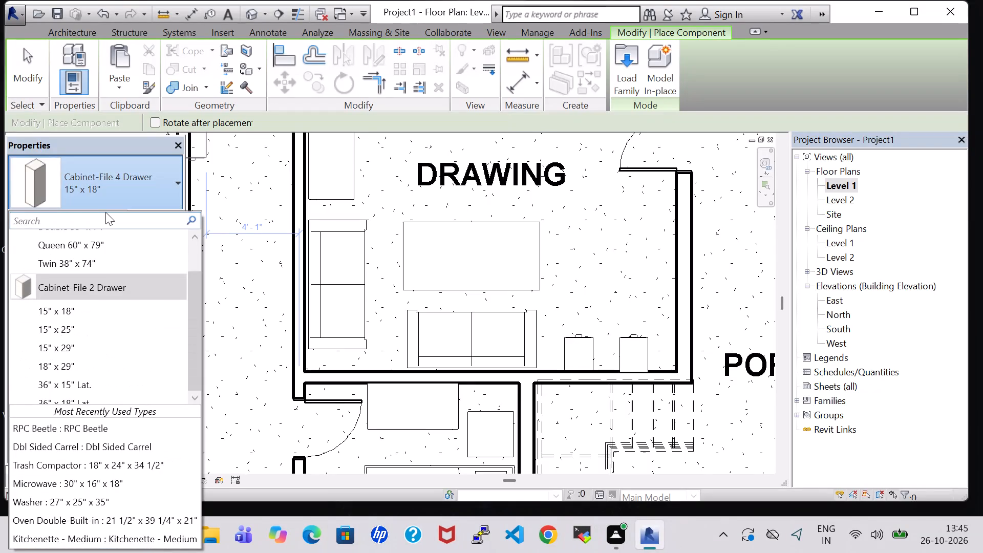
pyautogui.write('tv')
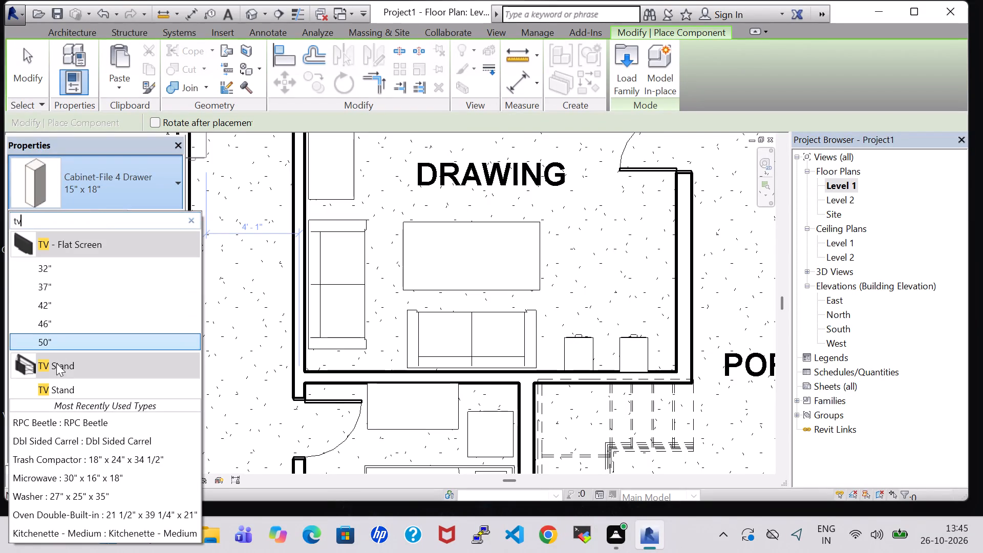
pyautogui.click(57, 386)
pyautogui.press('space')
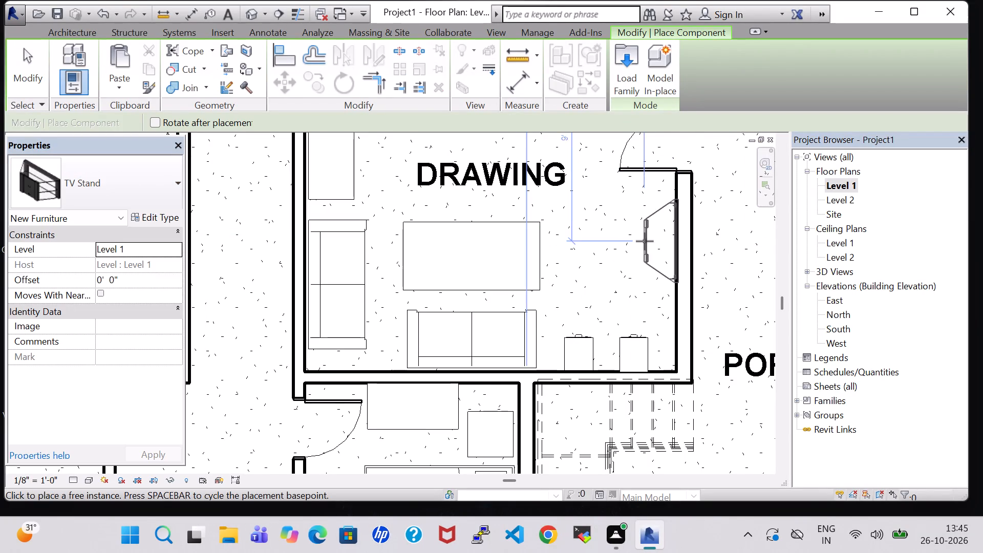
pyautogui.press('space')
pyautogui.press('space')
pyautogui.scroll(4, 645, 241)
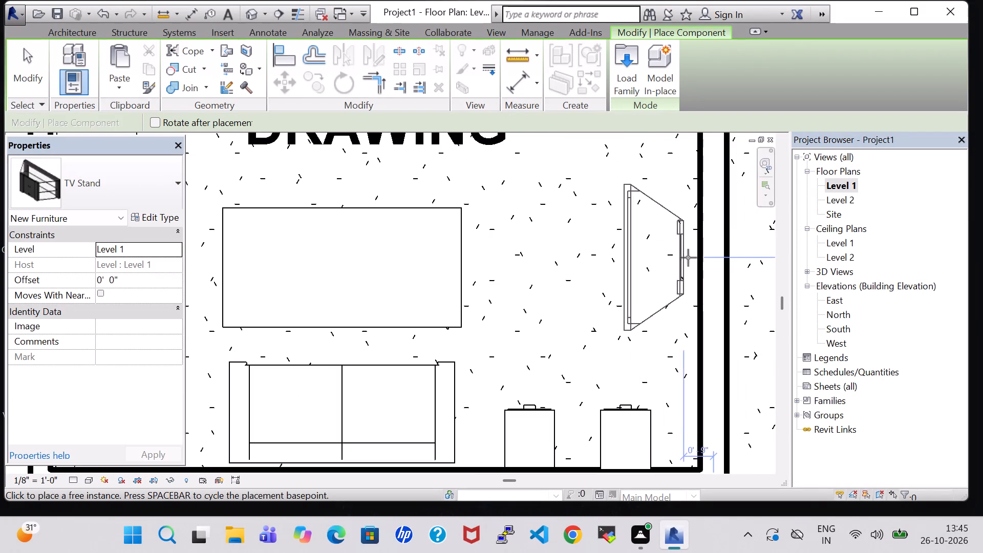
pyautogui.scroll(4, 695, 260)
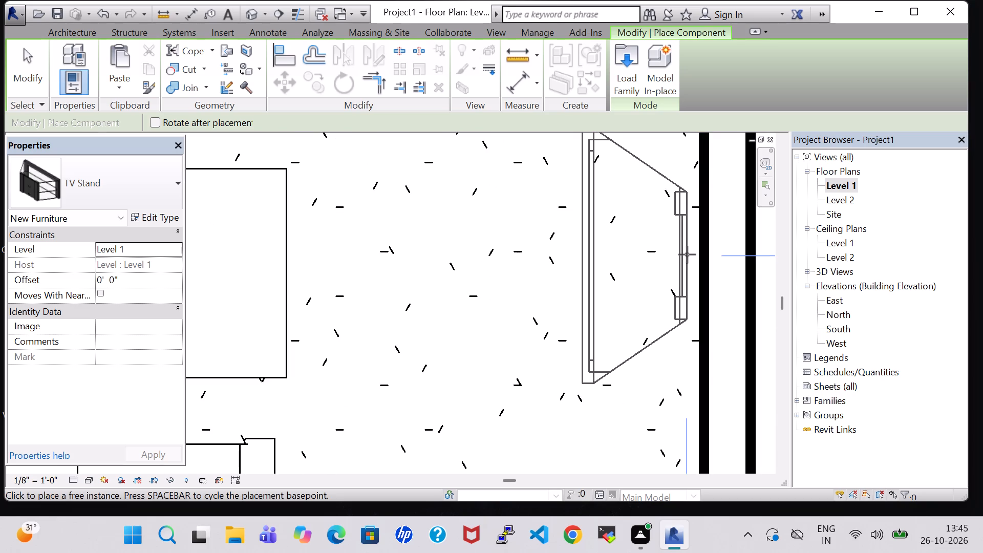
pyautogui.click(696, 257)
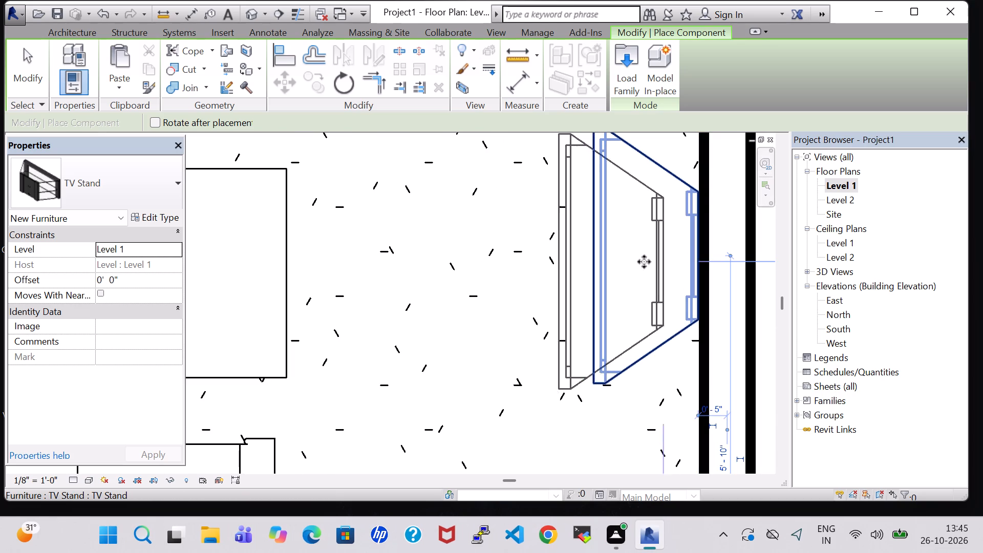
pyautogui.press('Escape')
pyautogui.press('Escape')
pyautogui.press('Escape')
# Place a 50" TV - Flat Screen over the TV stand, its back against the porch-side wall and its screen facing the room.
pyautogui.scroll(-5, 331, 217)
pyautogui.click(155, 73)
pyautogui.click(81, 193)
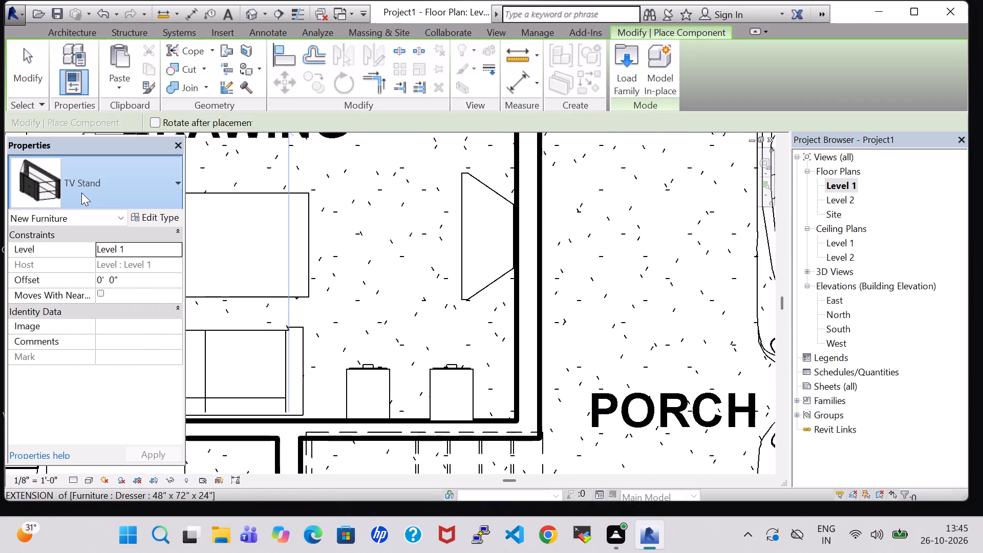
pyautogui.click(52, 344)
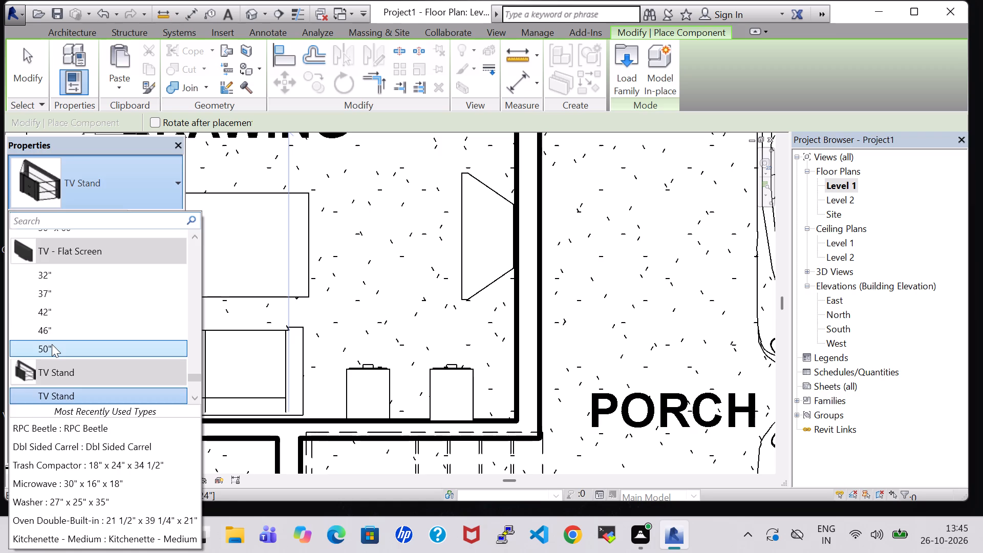
pyautogui.press('space')
pyautogui.press('space')
pyautogui.press('space')
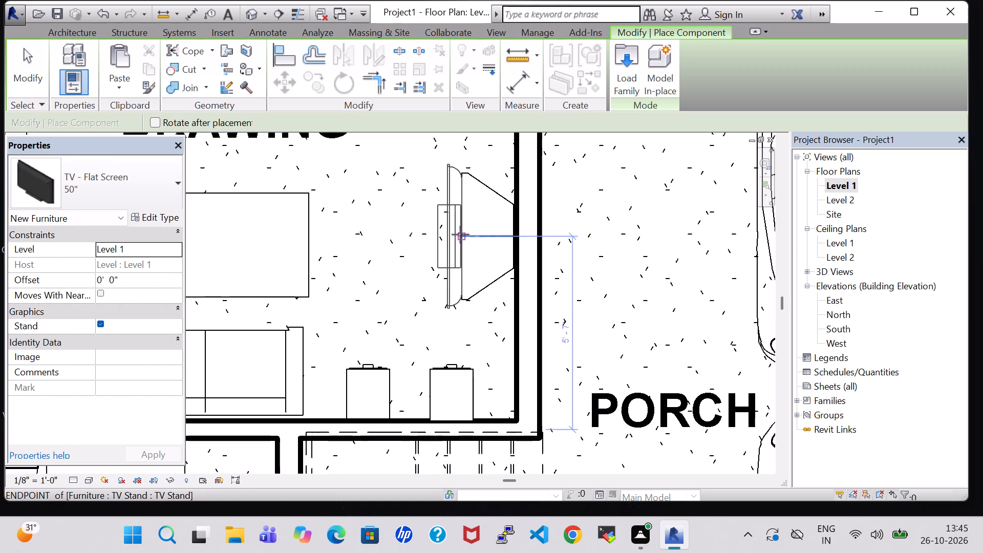
pyautogui.scroll(4, 463, 235)
pyautogui.click(546, 233)
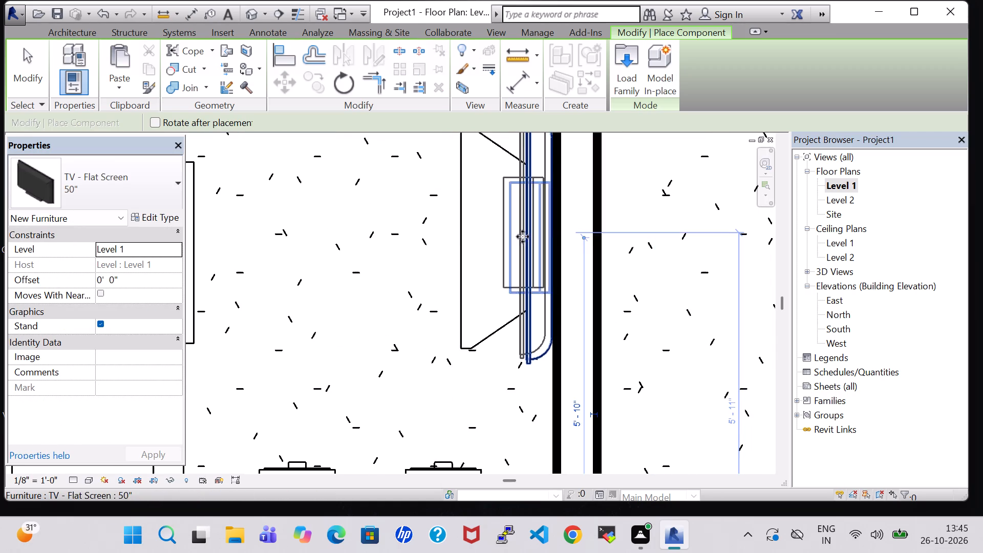
pyautogui.press('Escape')
pyautogui.press('Escape')
# Set the offset of the Drawing room's flat-screen TV to 3' 0".
pyautogui.click(525, 257)
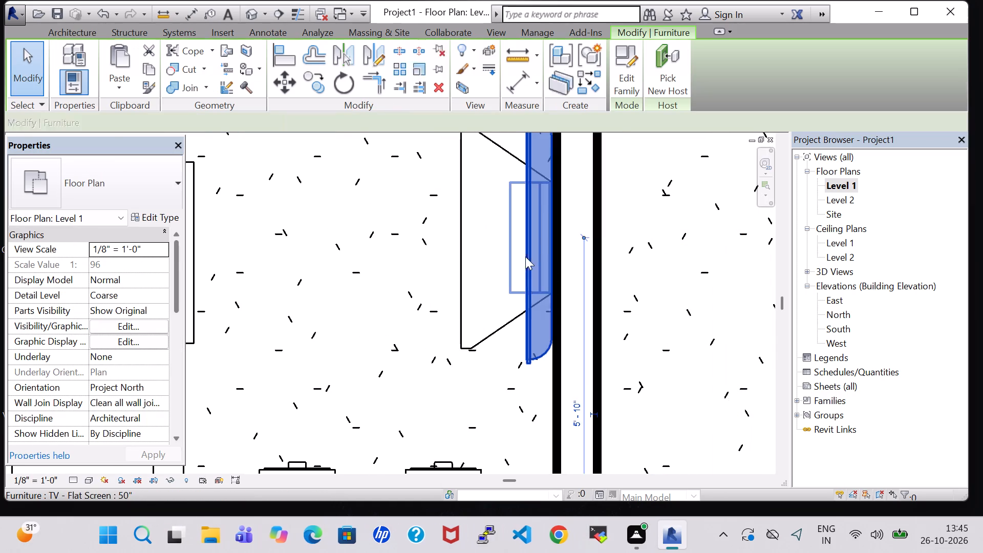
pyautogui.click(96, 277)
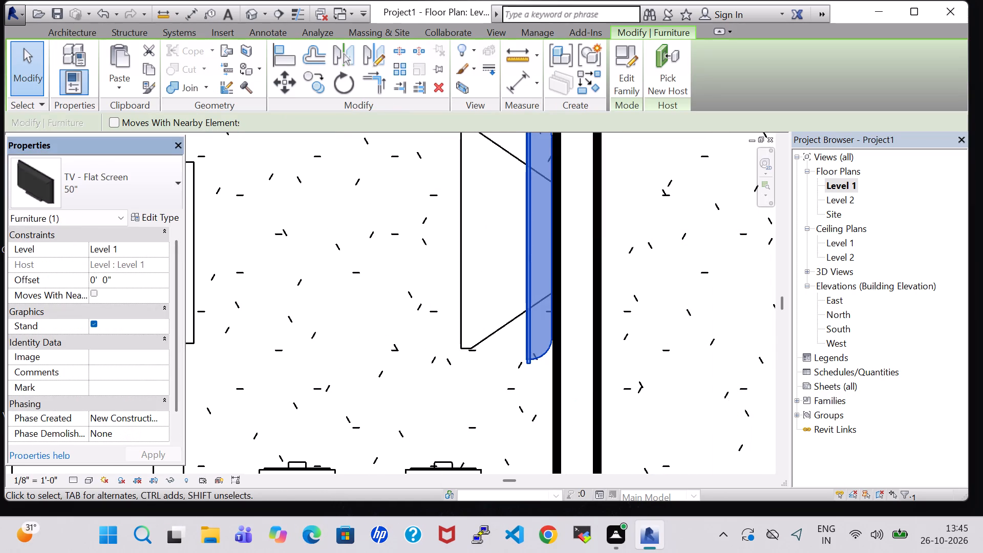
pyautogui.press('BackSpace')
pyautogui.press('3')
pyautogui.press('Return')
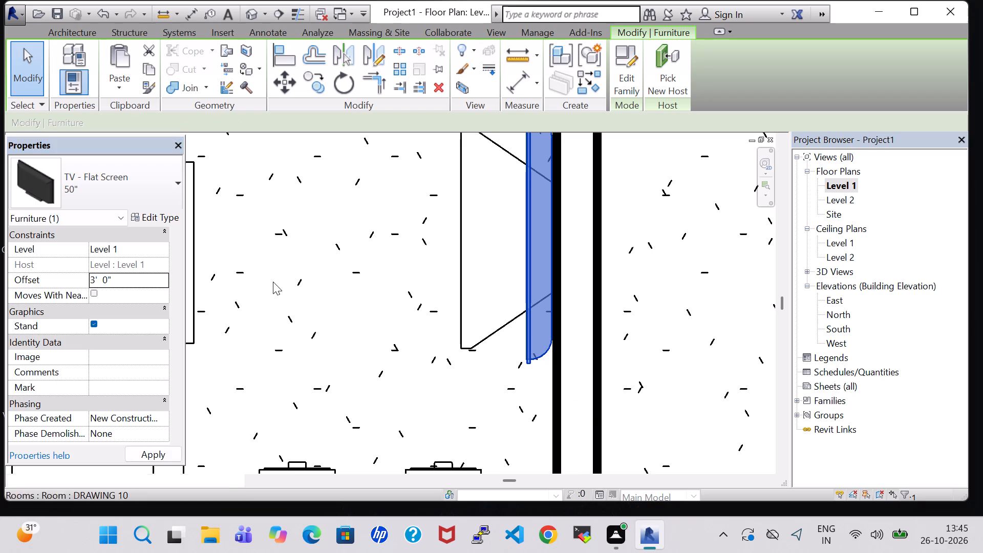
pyautogui.scroll(-8, 368, 283)
pyautogui.click(499, 307)
# Review the Drawing room and surrounding furnished rooms in the 3D view from tilted and top-down angles.
pyautogui.scroll(-5, 499, 307)
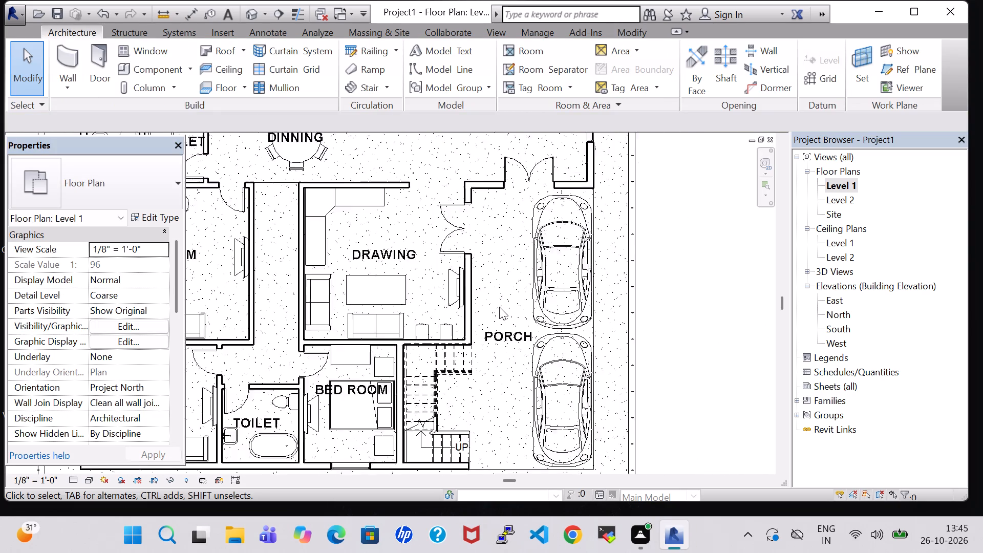
pyautogui.scroll(-3, 499, 307)
pyautogui.moveTo(682, 253); pyautogui.dragTo(687, 296, button='middle')
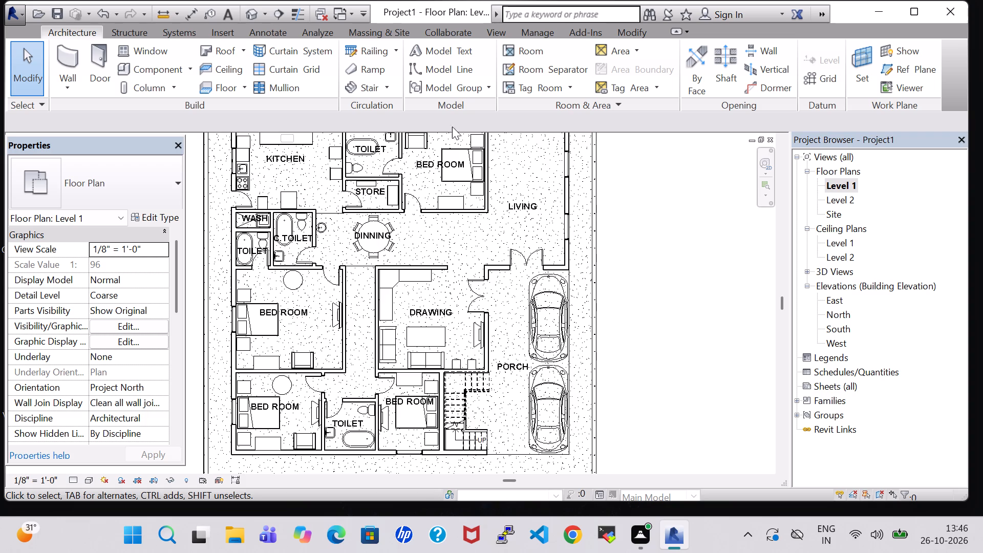
pyautogui.click(253, 15)
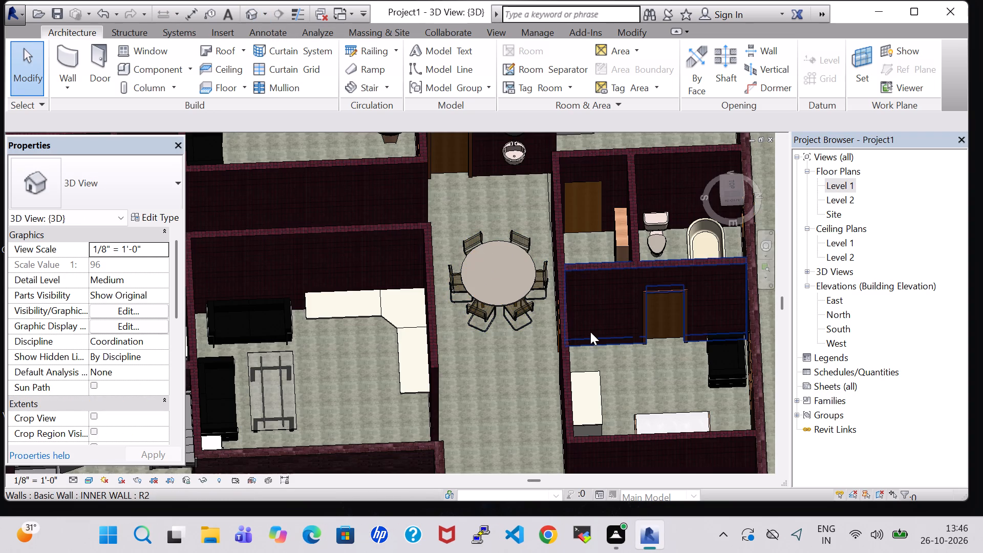
pyautogui.scroll(-2, 521, 377)
pyautogui.keyDown('shift'); pyautogui.moveTo(485, 372); pyautogui.dragTo(485, 389, button='middle'); pyautogui.keyUp('shift')
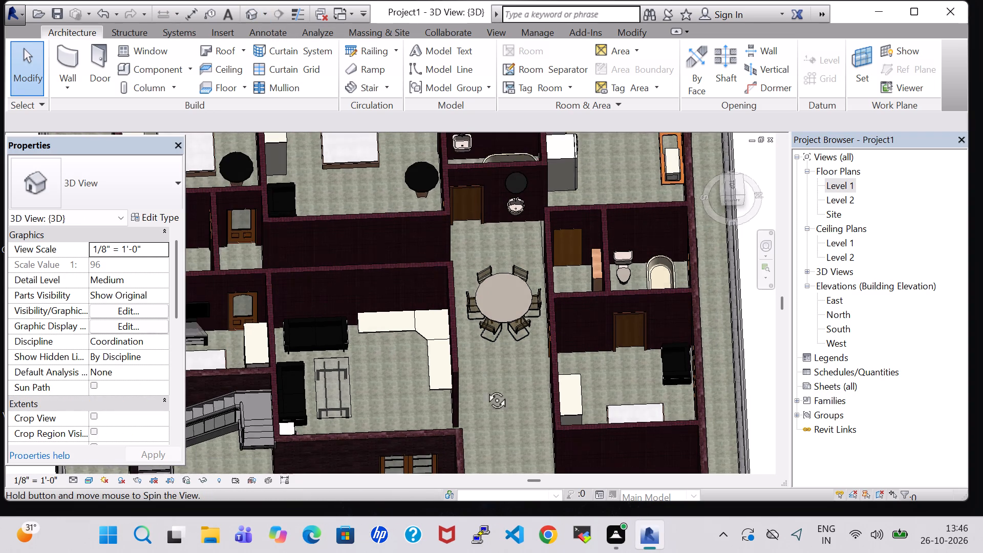
pyautogui.keyDown('shift'); pyautogui.moveTo(485, 389); pyautogui.dragTo(482, 434, button='middle'); pyautogui.keyUp('shift')
pyautogui.keyDown('shift'); pyautogui.moveTo(488, 416); pyautogui.dragTo(416, 432, button='middle'); pyautogui.keyUp('shift')
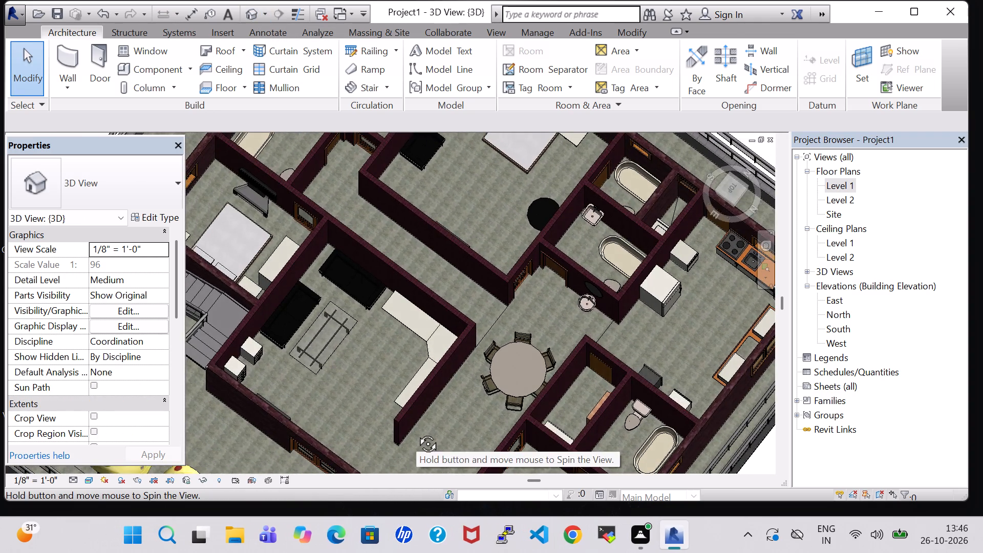
pyautogui.keyDown('shift'); pyautogui.moveTo(416, 432); pyautogui.dragTo(474, 421, button='middle'); pyautogui.keyUp('shift')
pyautogui.keyDown('shift'); pyautogui.middleClick(487, 410); pyautogui.keyUp('shift')
pyautogui.keyDown('shift'); pyautogui.moveTo(487, 410); pyautogui.dragTo(486, 426, button='middle'); pyautogui.keyUp('shift')
pyautogui.scroll(3, 396, 337)
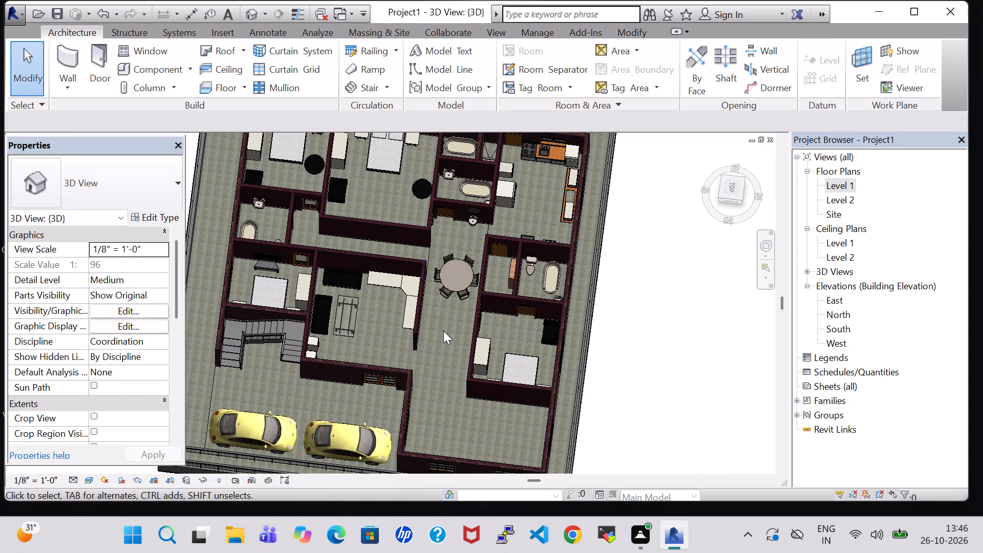
pyautogui.keyDown('shift'); pyautogui.moveTo(444, 328); pyautogui.dragTo(457, 338, button='middle'); pyautogui.keyUp('shift')
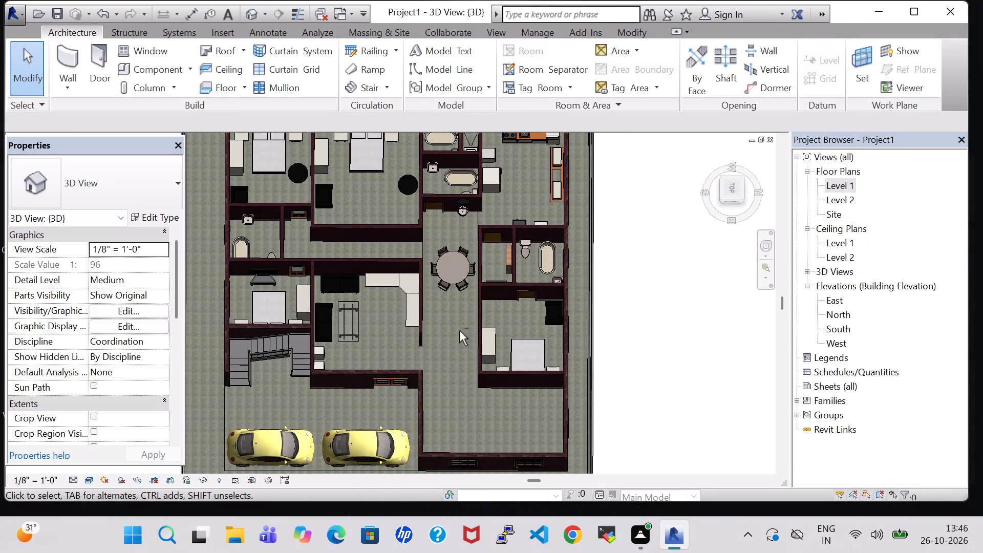
# On the Level 1 plan, place a 50" TV - Flat Screen in the Living room, its back against the adjoining bedroom wall.
pyautogui.doubleClick(849, 183)
pyautogui.scroll(-3, 585, 223)
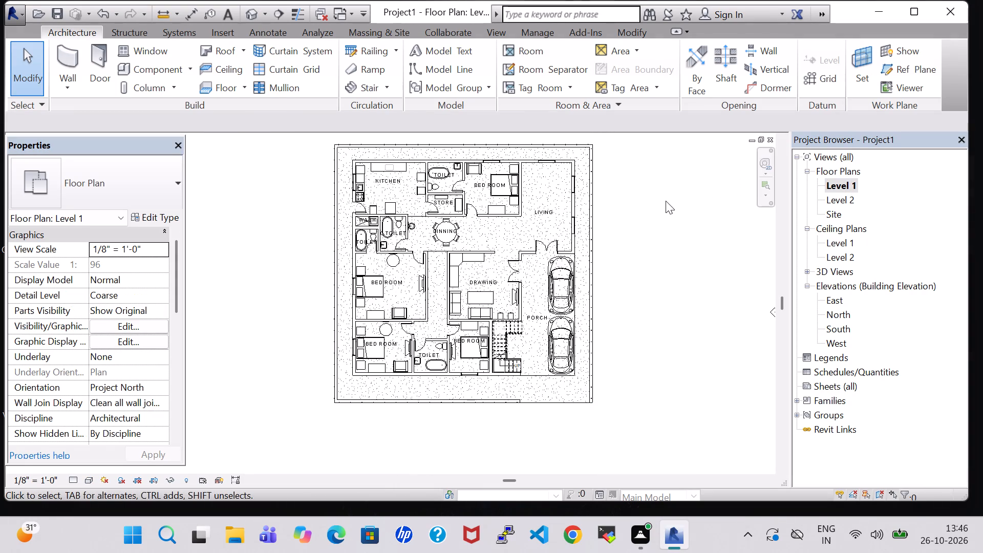
pyautogui.moveTo(642, 201); pyautogui.dragTo(625, 261, button='middle')
pyautogui.middleClick(625, 262)
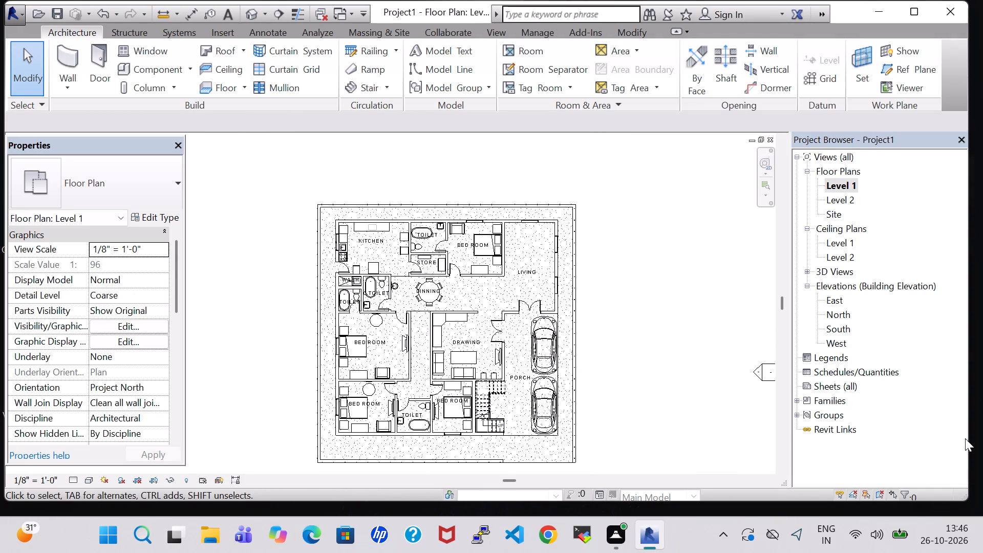
pyautogui.click(141, 70)
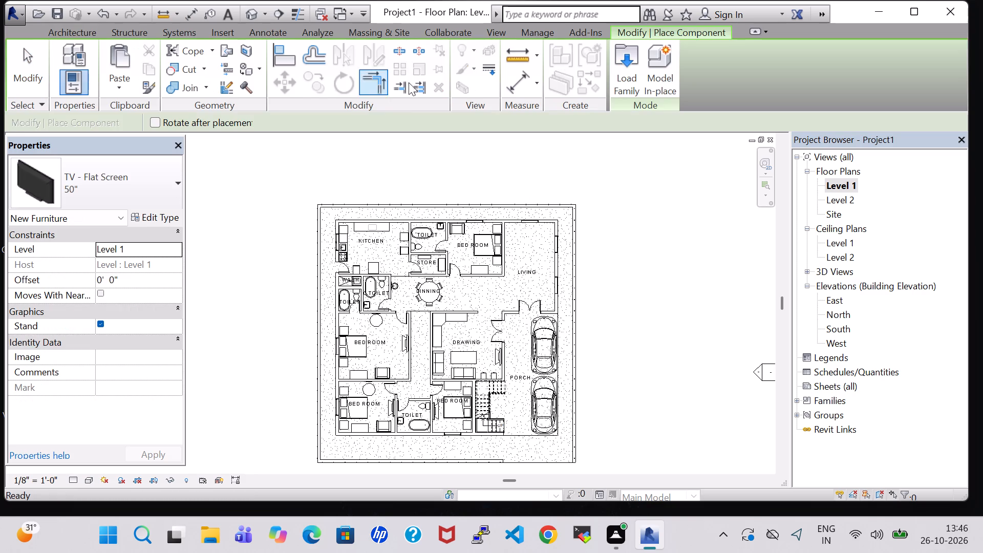
pyautogui.scroll(10, 490, 311)
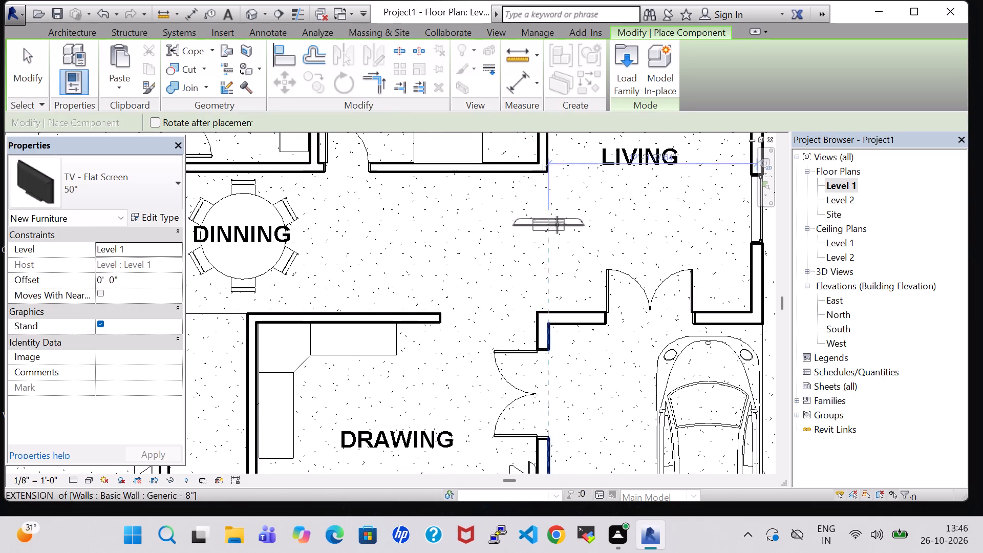
pyautogui.moveTo(557, 225); pyautogui.dragTo(445, 410, button='middle')
pyautogui.press('space')
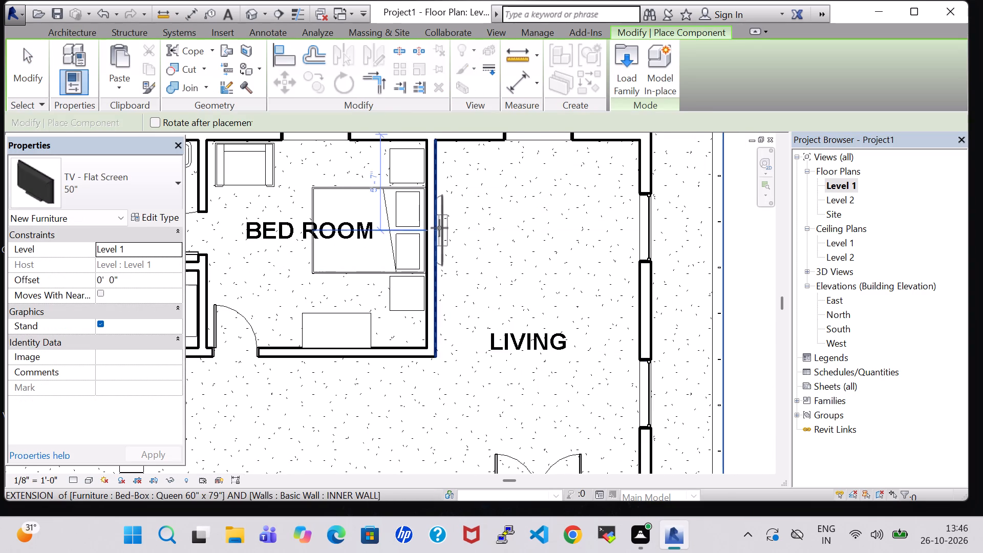
pyautogui.scroll(9, 439, 228)
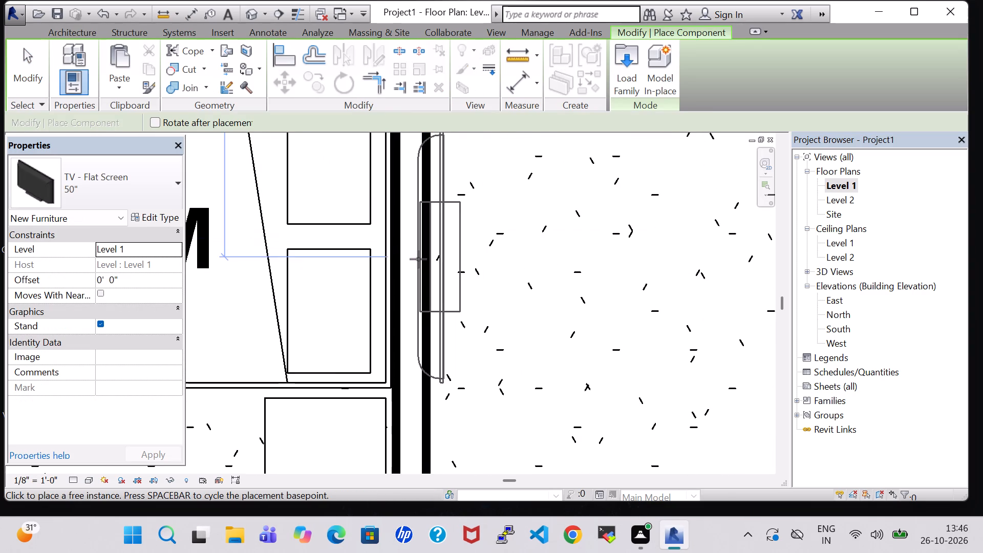
pyautogui.click(428, 246)
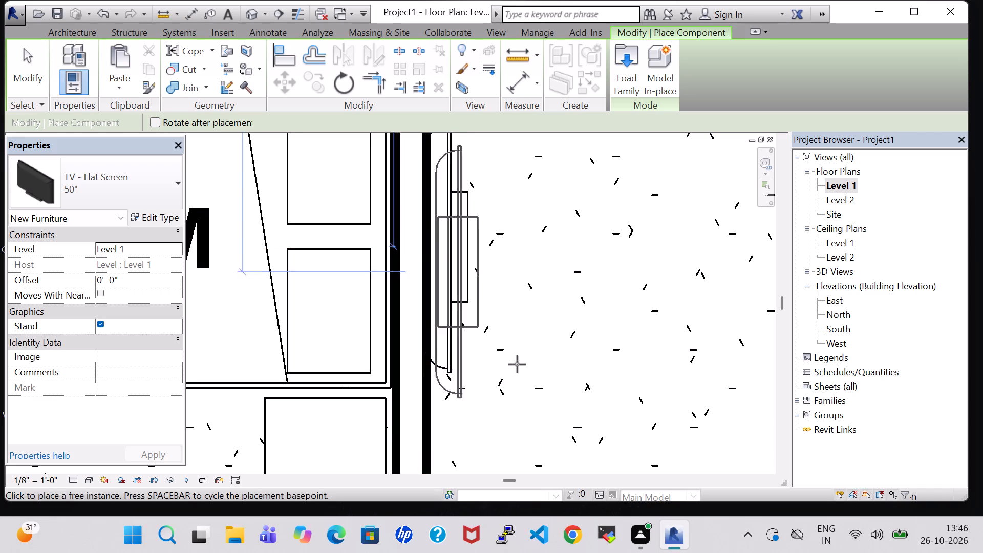
pyautogui.press('Escape')
pyautogui.press('Escape')
pyautogui.click(447, 291)
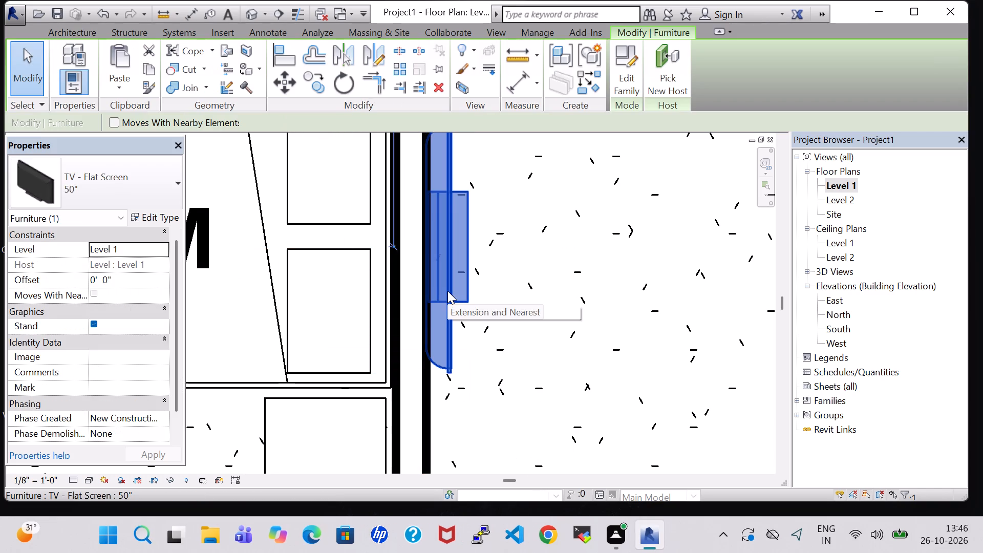
pyautogui.press('Right')
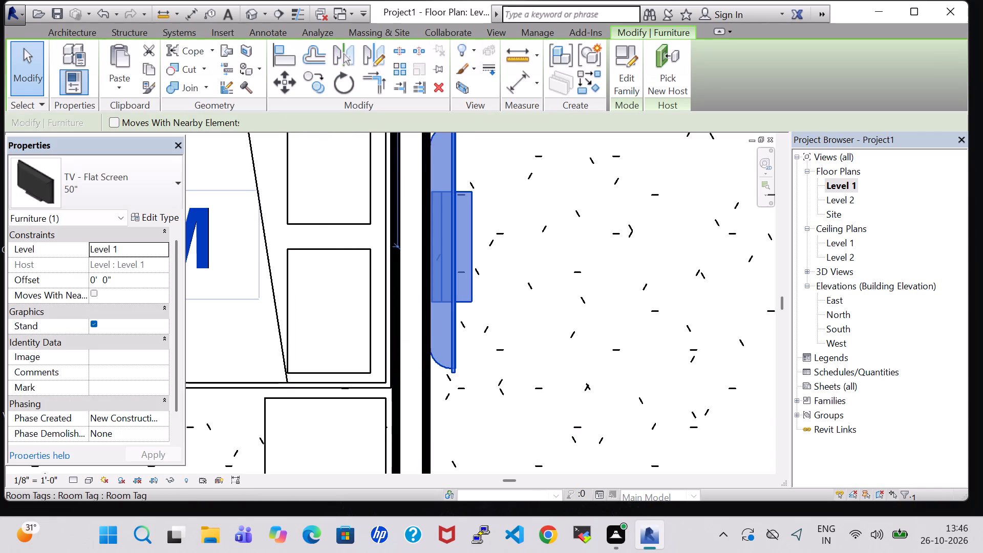
# Set the offset of the Living room's flat-screen TV to 3' 0".
pyautogui.click(96, 284)
pyautogui.press('BackSpace')
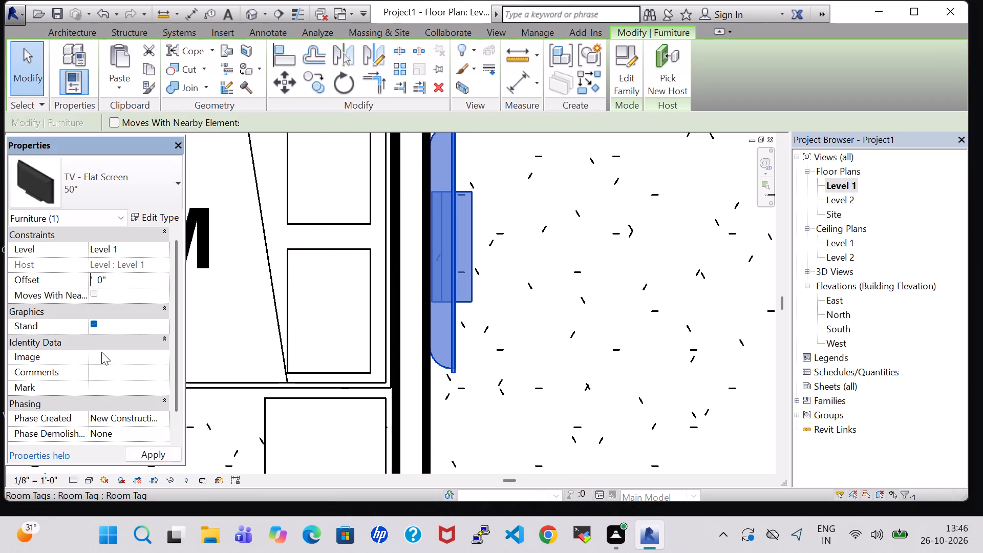
pyautogui.press('3')
pyautogui.press('Return')
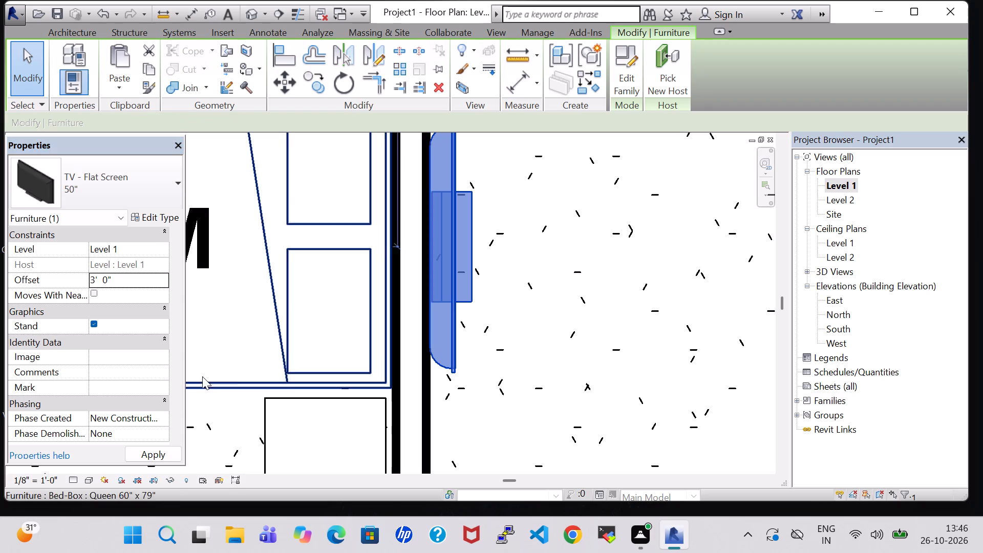
pyautogui.click(562, 278)
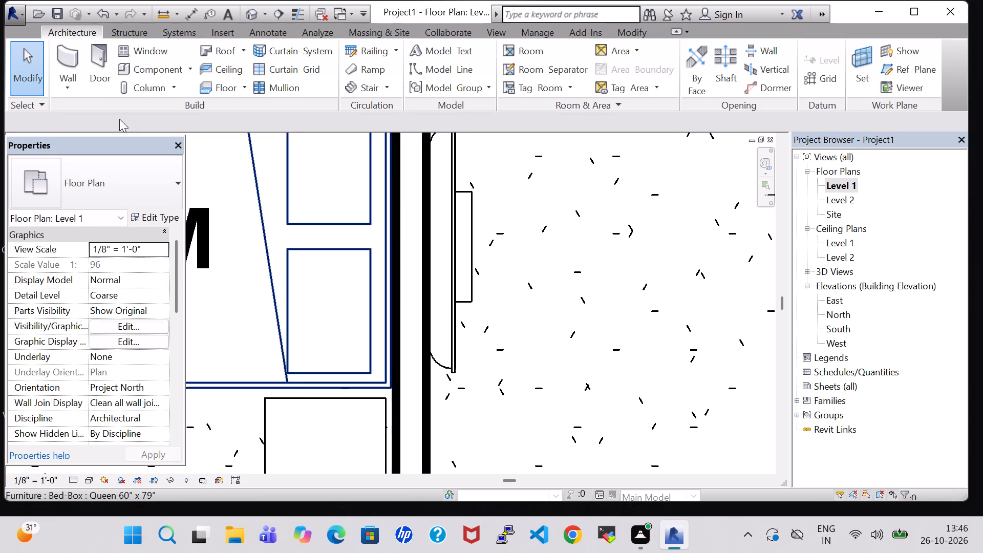
# Place a TV Stand under the Living room TV against the bedroom wall, with its wide side facing the room.
pyautogui.click(157, 69)
pyautogui.click(139, 175)
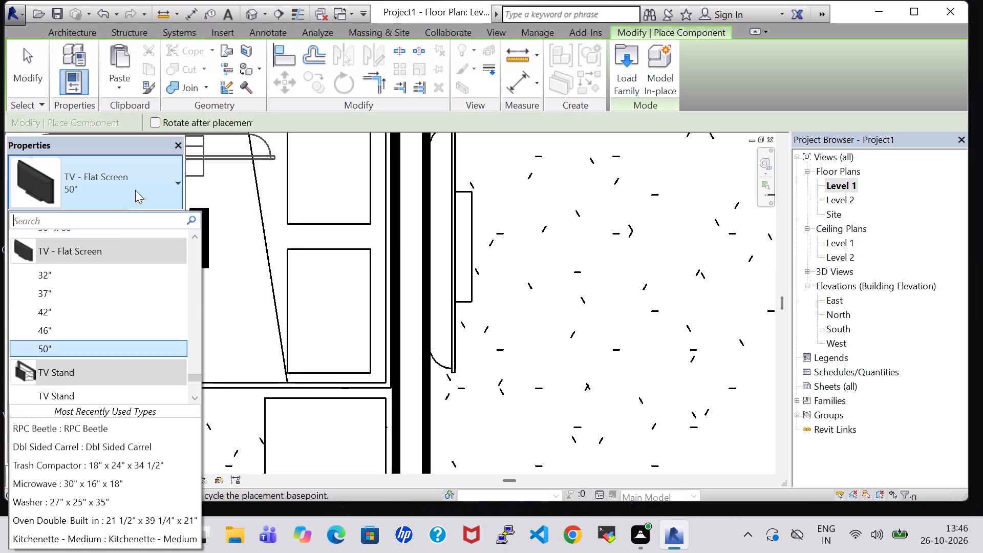
pyautogui.click(76, 396)
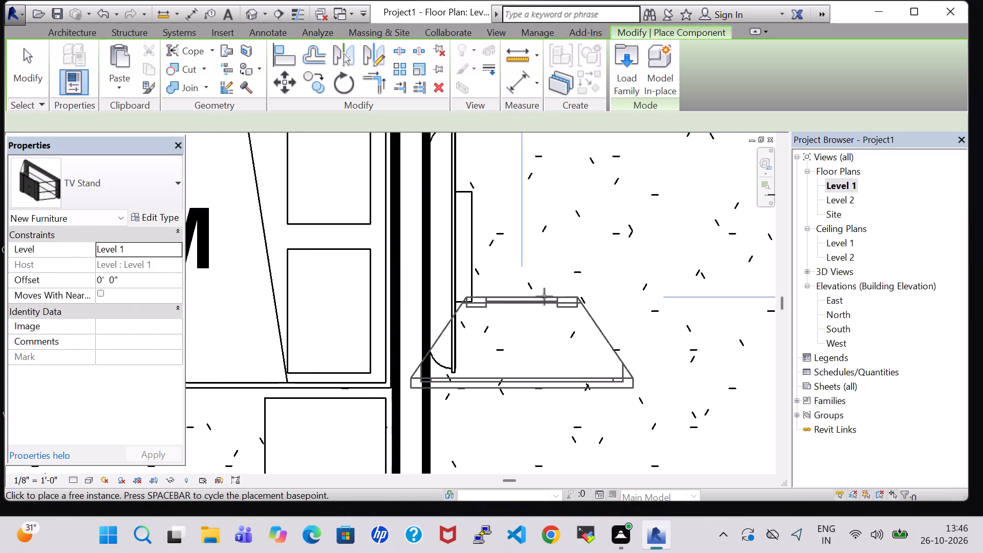
pyautogui.press('space')
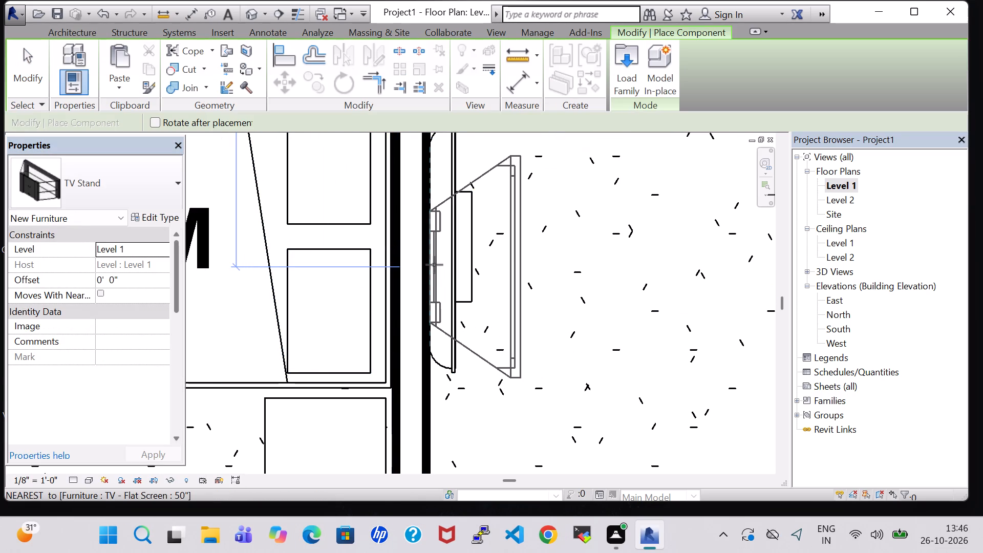
pyautogui.click(434, 265)
pyautogui.press('Escape')
pyautogui.press('Escape')
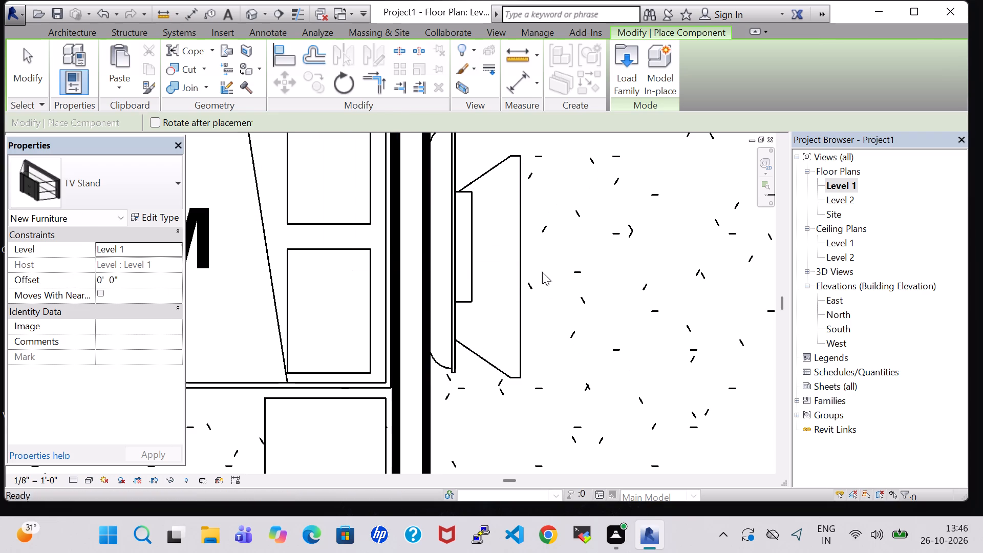
# Check the Living room TV stand's type properties and view the stand and TV in 3D.
pyautogui.click(520, 276)
pyautogui.click(144, 218)
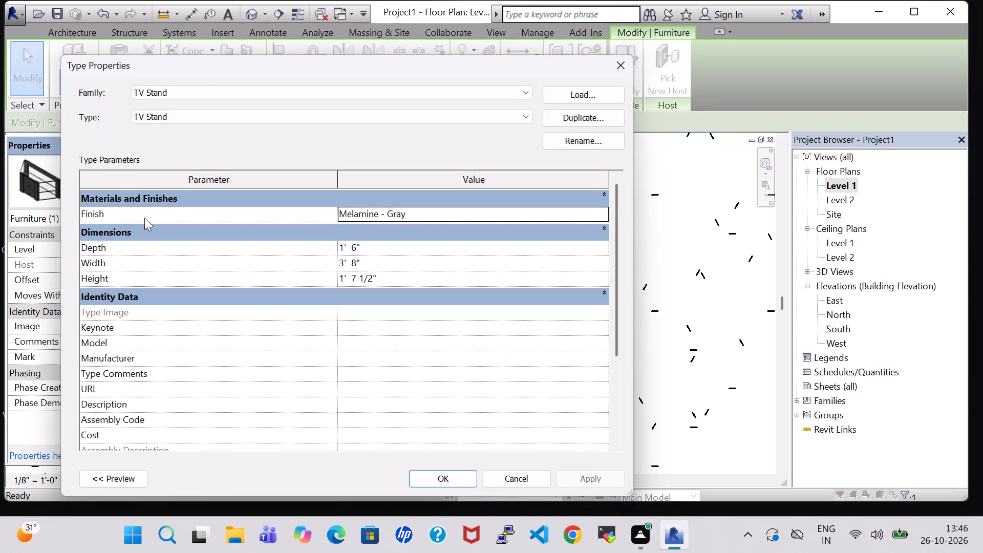
pyautogui.click(619, 58)
pyautogui.click(254, 10)
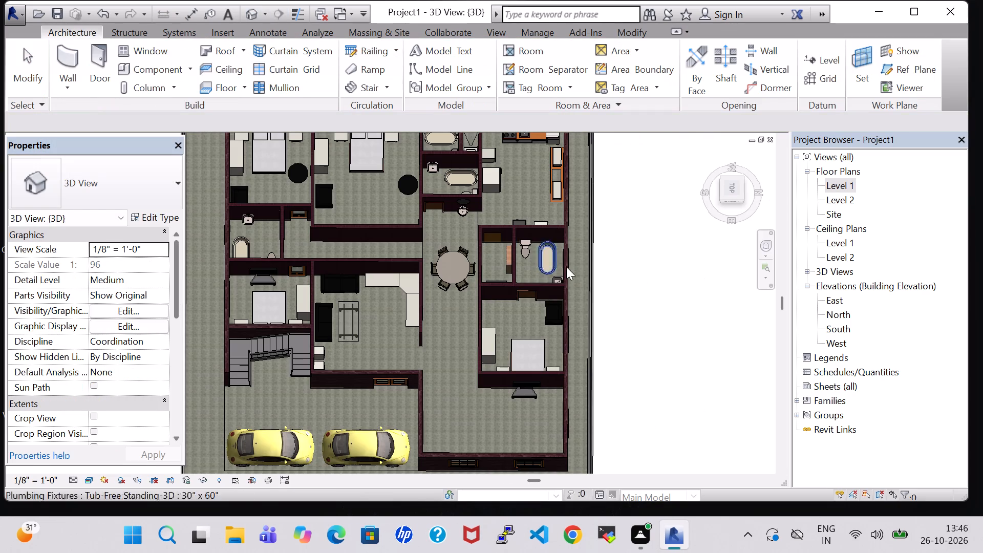
pyautogui.keyDown('shift'); pyautogui.moveTo(635, 354); pyautogui.dragTo(634, 302, button='middle'); pyautogui.keyUp('shift')
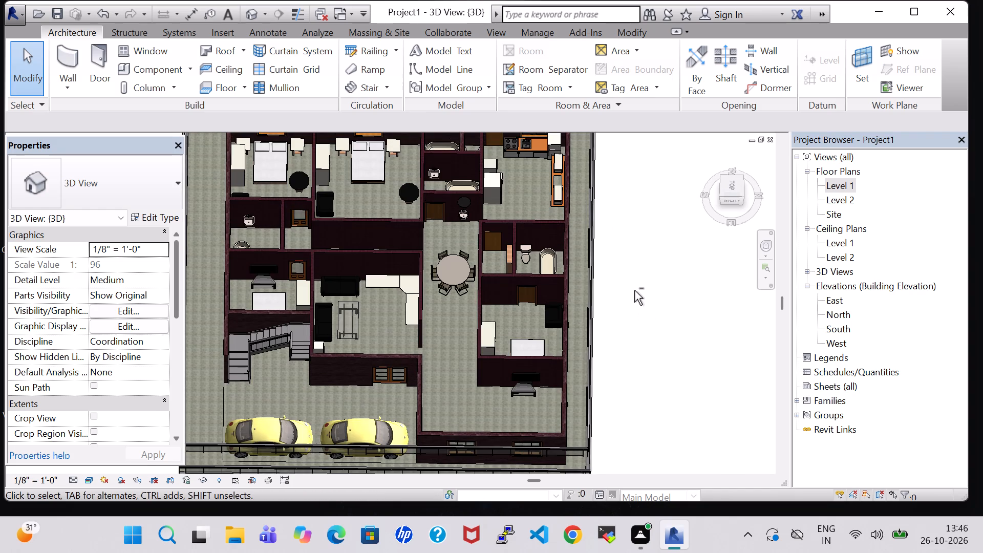
# For the Level 1 Living room, load the Sofa-Pensi family from the library's Furniture Seating folder.
pyautogui.doubleClick(848, 188)
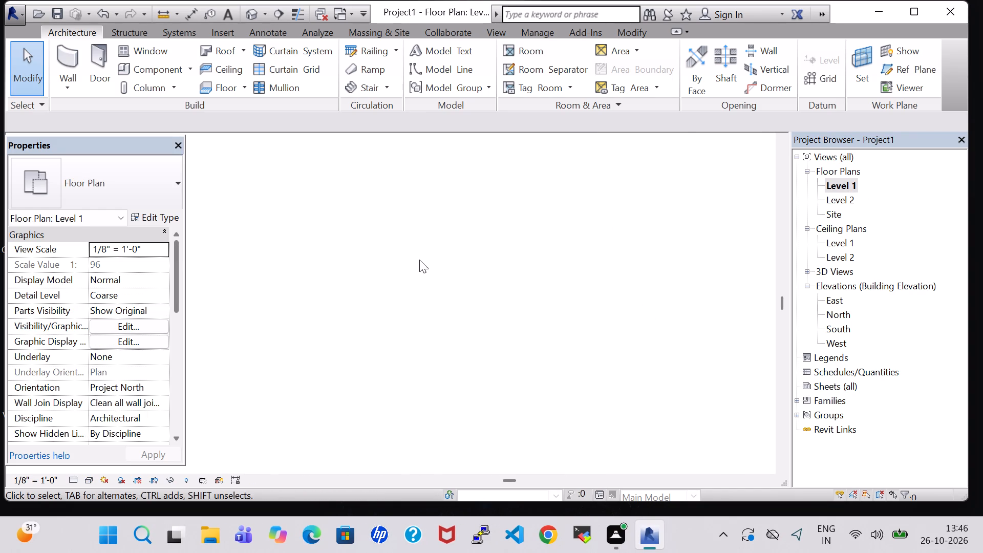
pyautogui.scroll(-7, 417, 262)
pyautogui.moveTo(530, 308); pyautogui.dragTo(494, 296, button='middle')
pyautogui.scroll(-1, 493, 296)
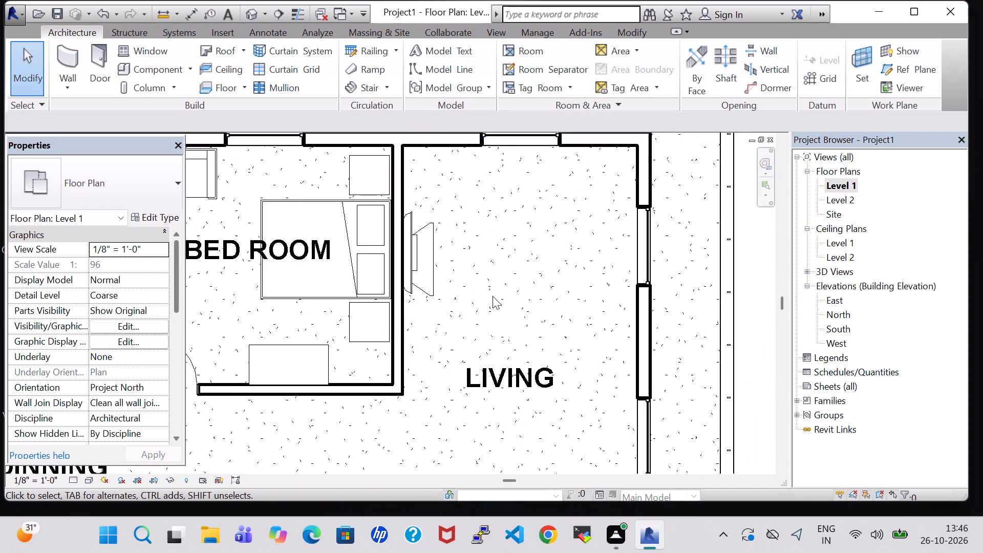
pyautogui.scroll(-2, 493, 296)
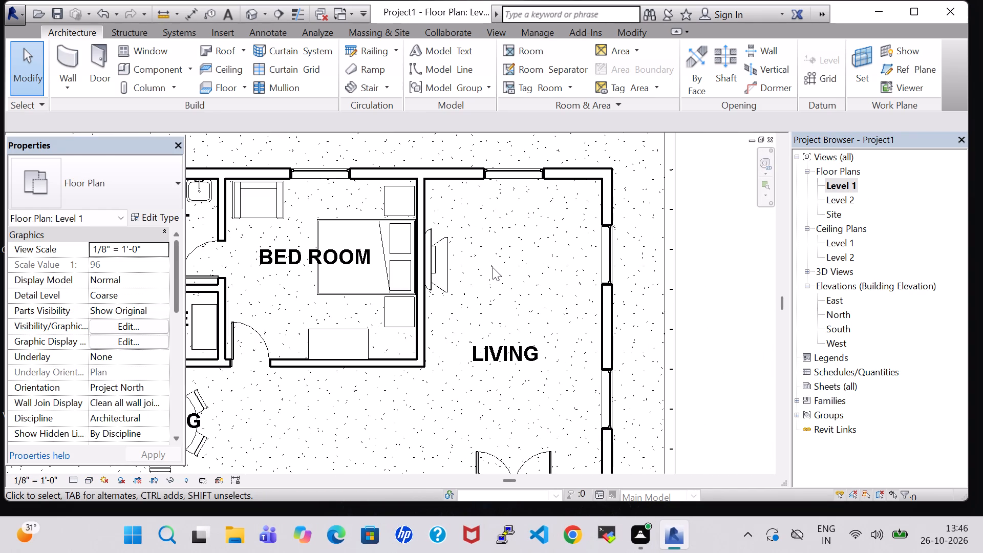
pyautogui.click(143, 76)
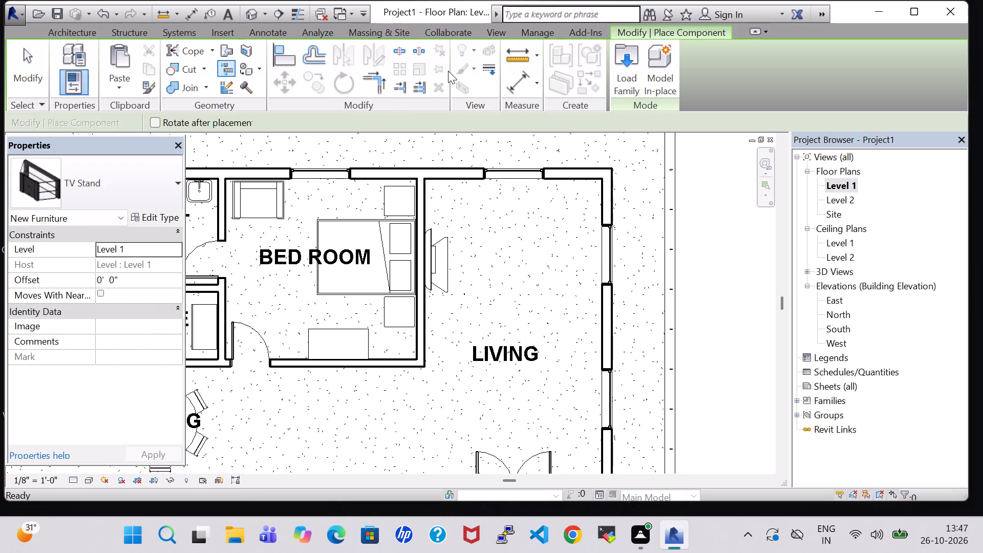
pyautogui.click(629, 73)
pyautogui.scroll(-1, 592, 295)
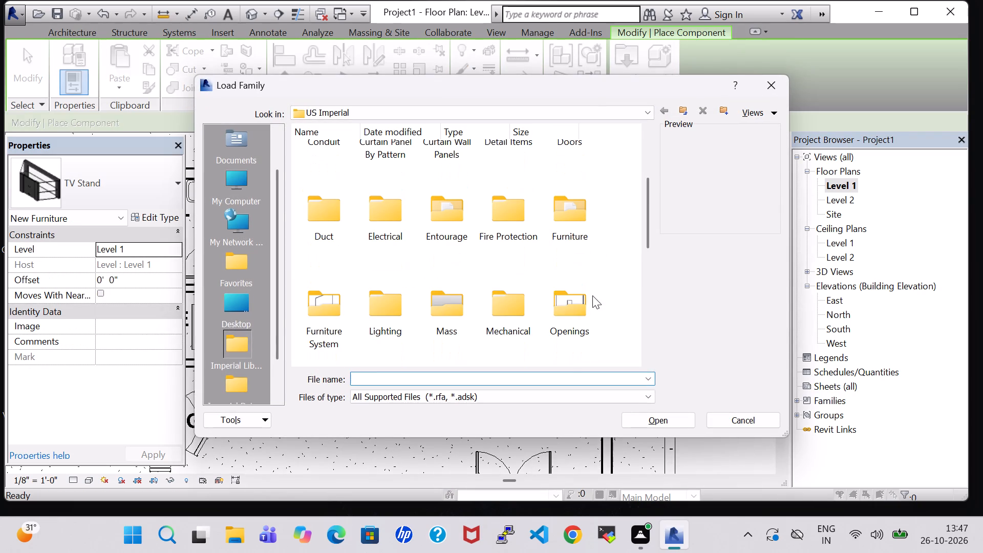
pyautogui.click(569, 227)
pyautogui.click(569, 227)
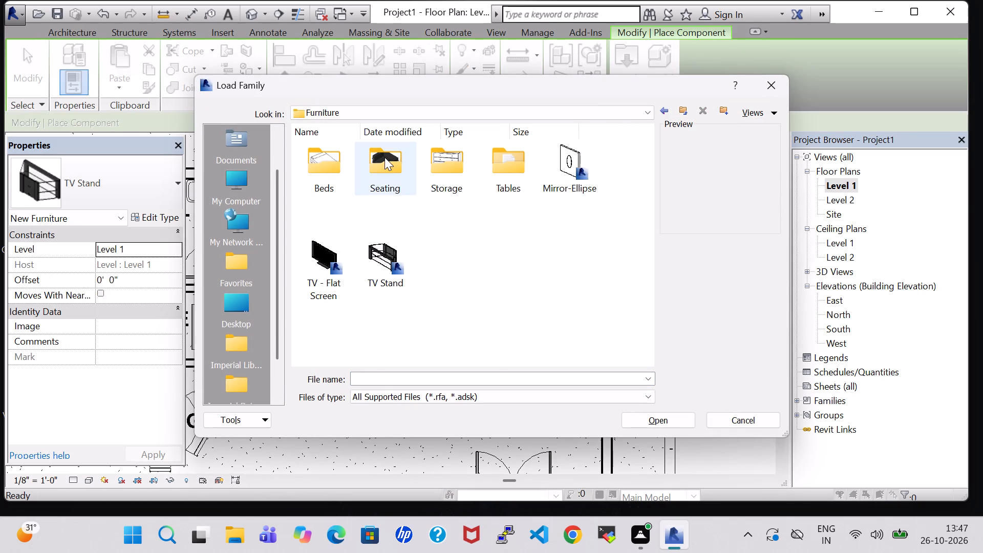
pyautogui.doubleClick(384, 157)
pyautogui.scroll(-1, 504, 263)
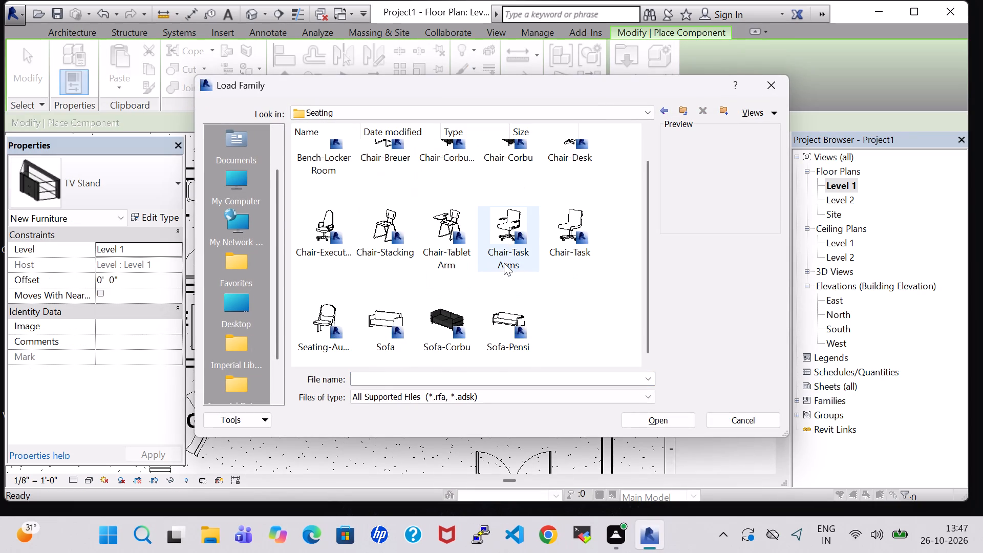
pyautogui.click(508, 329)
pyautogui.click(648, 414)
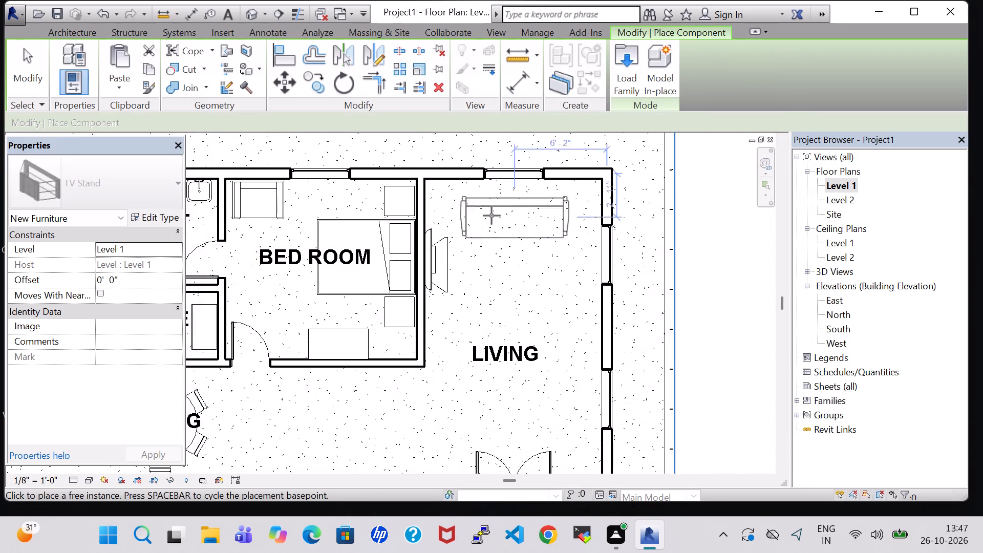
# Place an 84" Sofa-Pensi in the Living room with its back against the upper wall, near the window.
pyautogui.scroll(3, 484, 215)
pyautogui.click(512, 196)
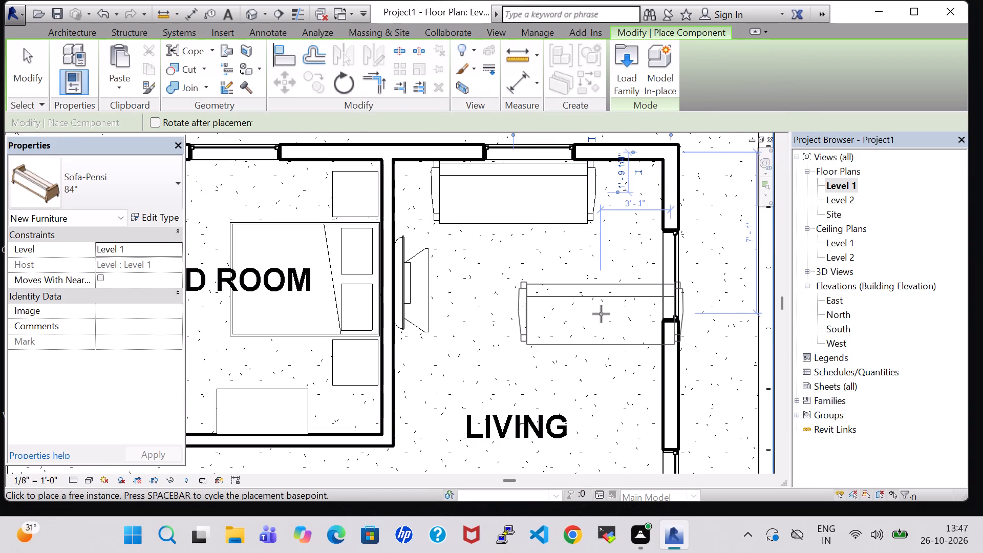
# Place a second 84" Sofa-Pensi in the Living room with its back against the exterior wall opposite the TV.
pyautogui.press('space')
pyautogui.press('space')
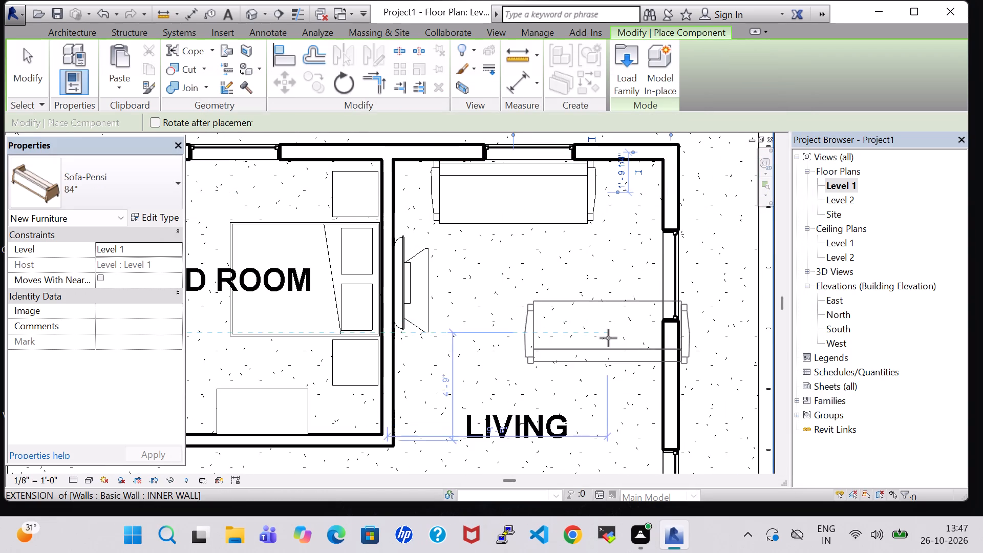
pyautogui.press('space')
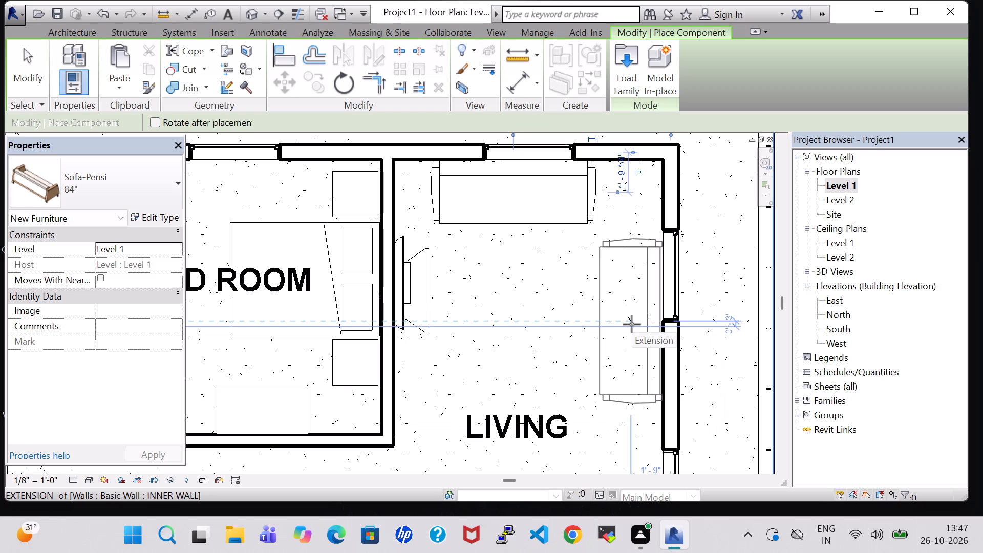
pyautogui.click(632, 324)
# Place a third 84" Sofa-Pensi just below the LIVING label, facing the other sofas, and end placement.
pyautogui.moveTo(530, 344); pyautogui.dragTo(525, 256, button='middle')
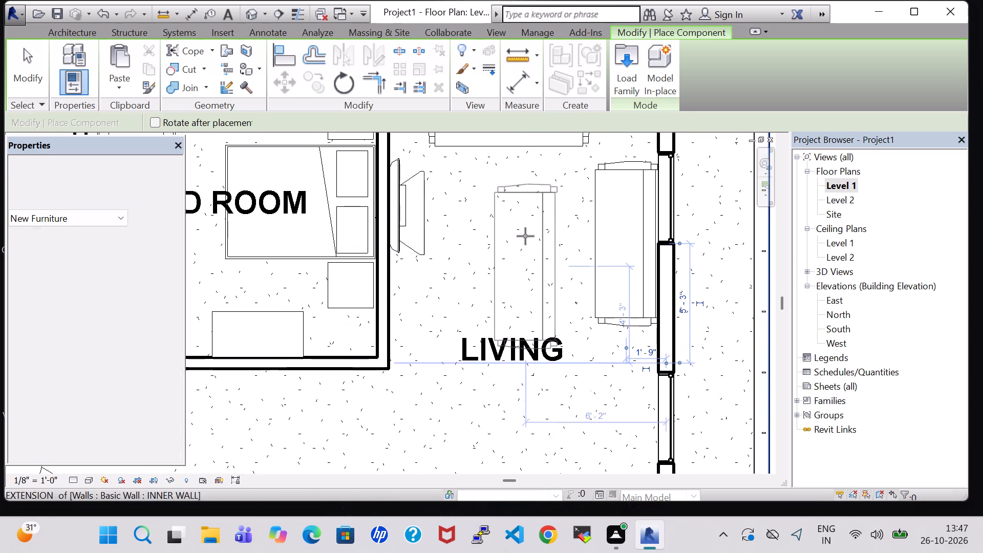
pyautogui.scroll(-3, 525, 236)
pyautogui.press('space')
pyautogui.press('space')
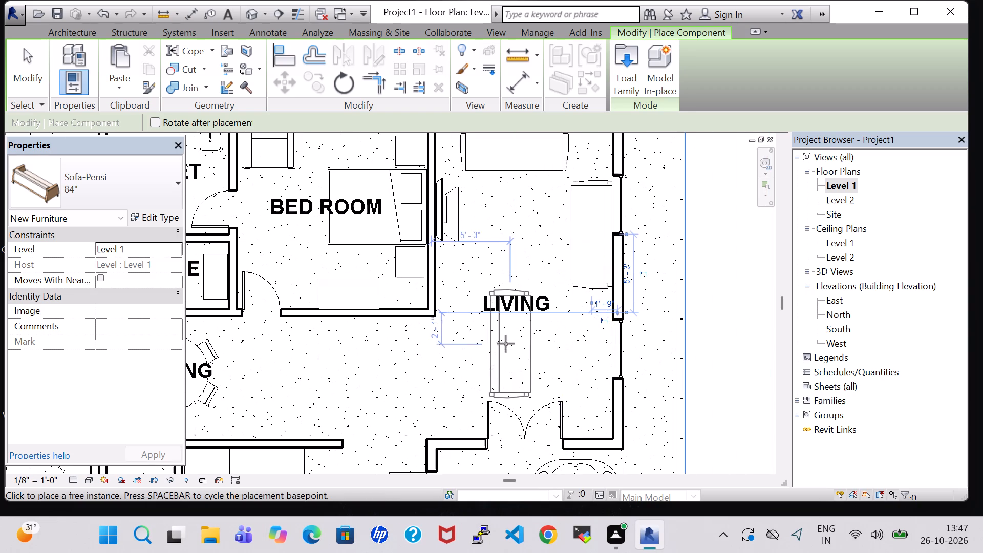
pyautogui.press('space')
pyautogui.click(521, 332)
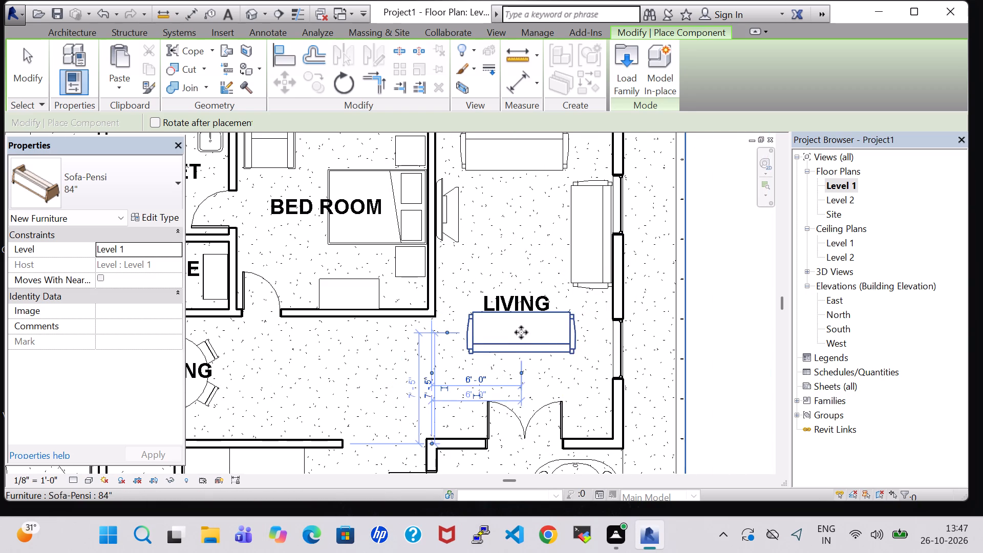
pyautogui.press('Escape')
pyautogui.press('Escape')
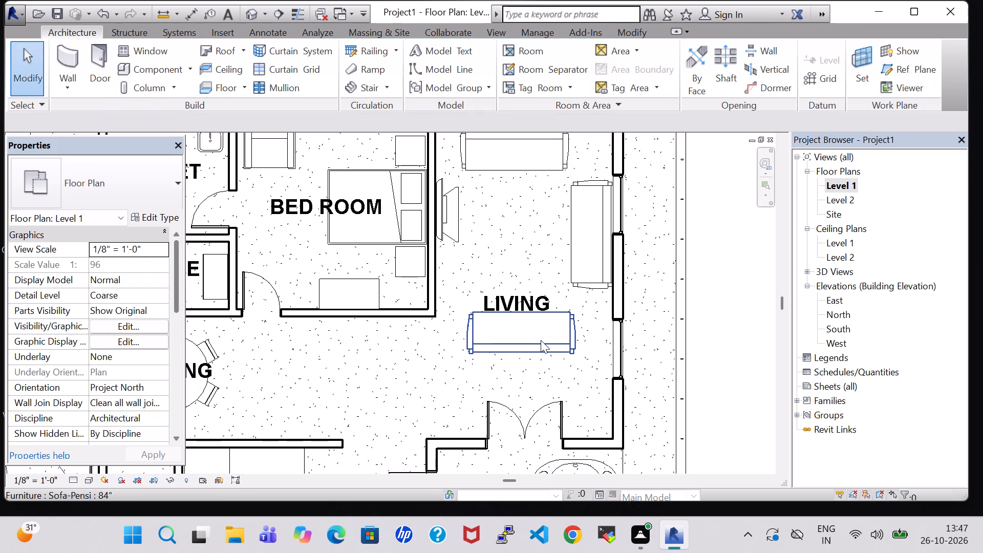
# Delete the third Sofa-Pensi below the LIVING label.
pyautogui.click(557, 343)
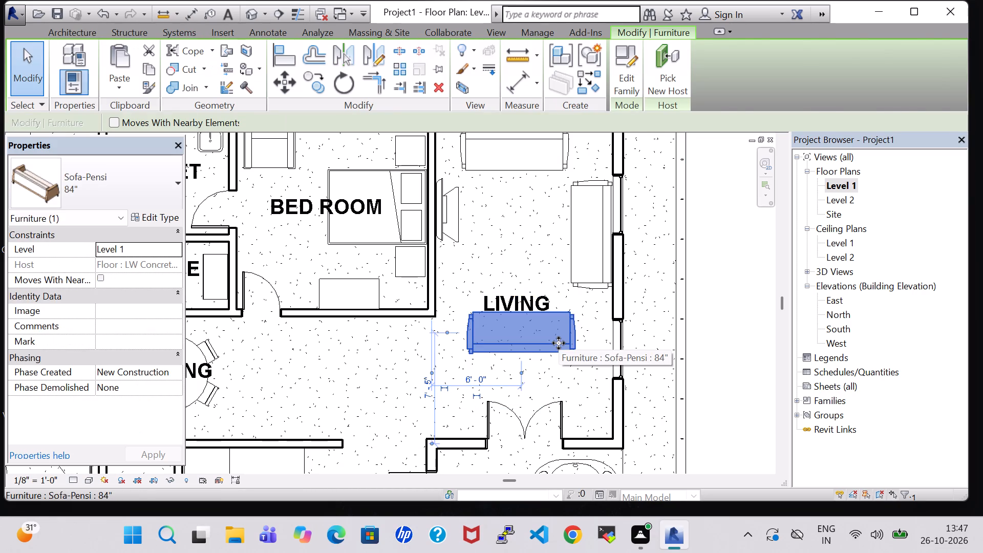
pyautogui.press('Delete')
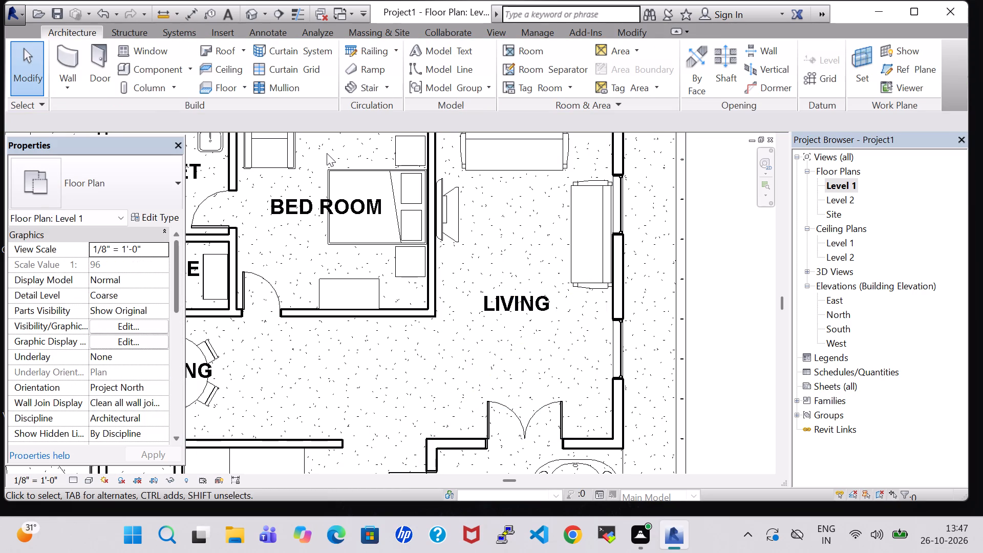
# Nudge the Living room TV Stand down along the bedroom wall so it faces the middle of the sofa opposite.
pyautogui.click(456, 215)
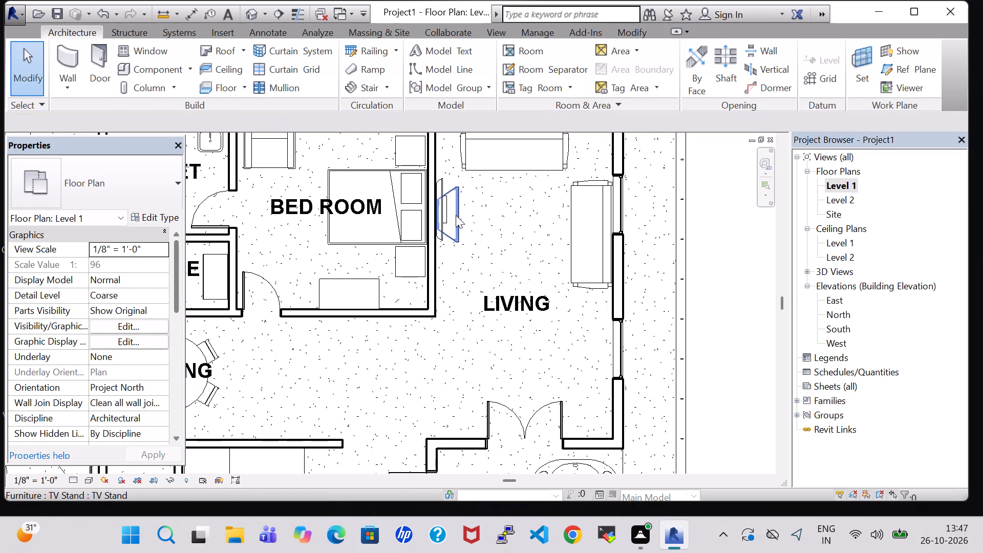
pyautogui.press('Left')
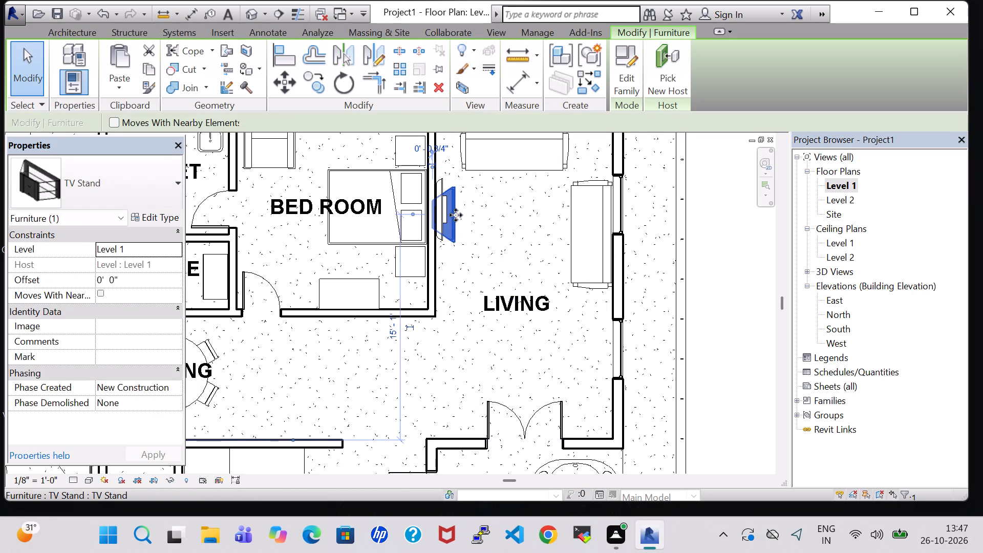
pyautogui.press('Right')
pyautogui.press('Down')
pyautogui.press('Down')
pyautogui.press('Down')
pyautogui.press('Down')
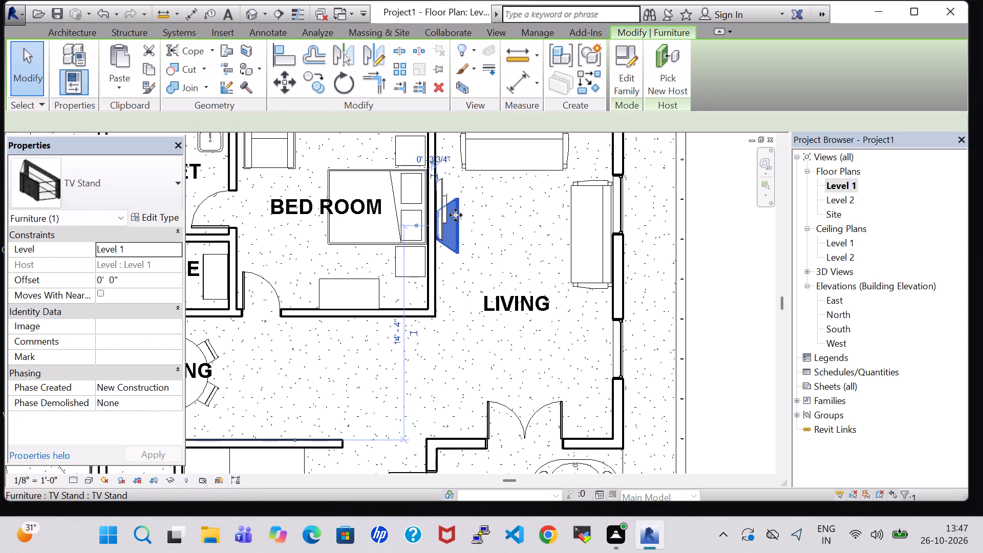
pyautogui.press('Down')
pyautogui.press('Down')
pyautogui.click(753, 276)
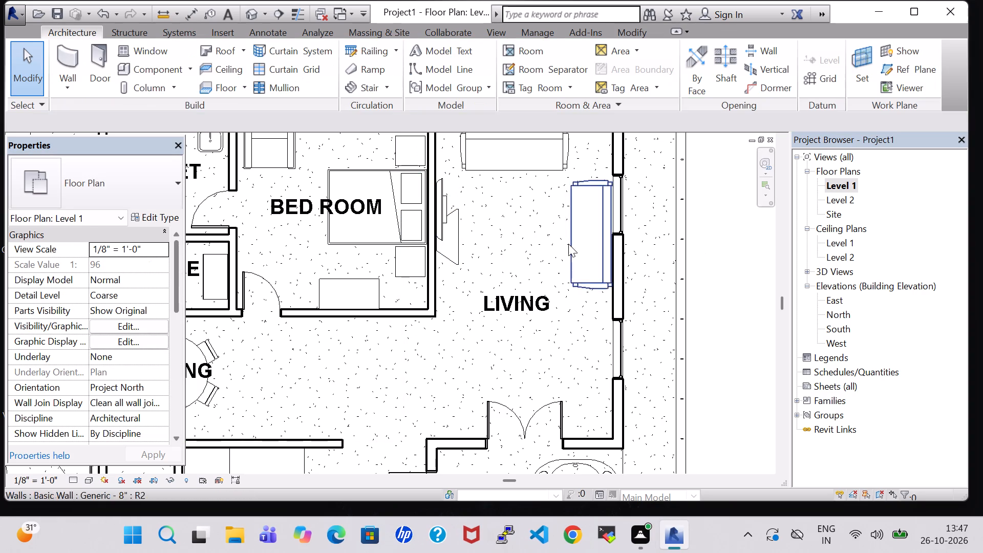
# Nudge the 50" flat-screen TV down along the bedroom wall to line up with the moved TV stand.
pyautogui.click(450, 207)
pyautogui.press('Down')
pyautogui.press('Down')
pyautogui.press('Down')
pyautogui.press('Down')
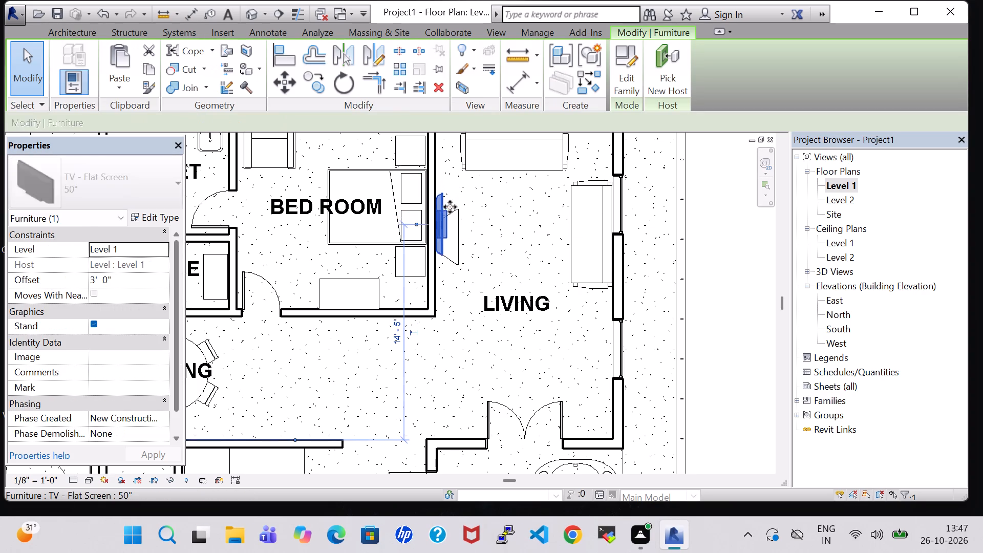
pyautogui.press('Down')
pyautogui.press('Down')
pyautogui.press('Down')
pyautogui.press('Down')
pyautogui.press('Down')
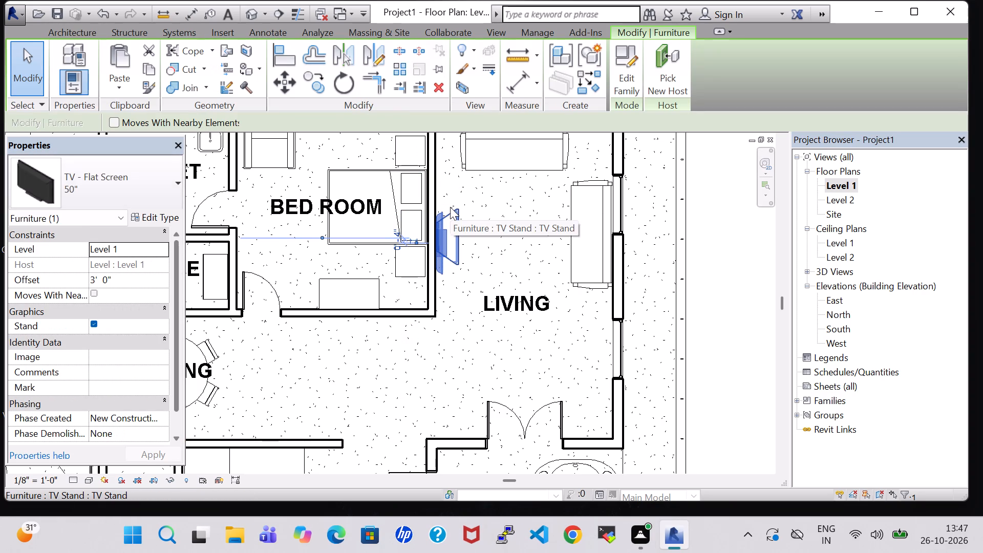
pyautogui.press('Up')
pyautogui.press('Up')
pyautogui.press('Down')
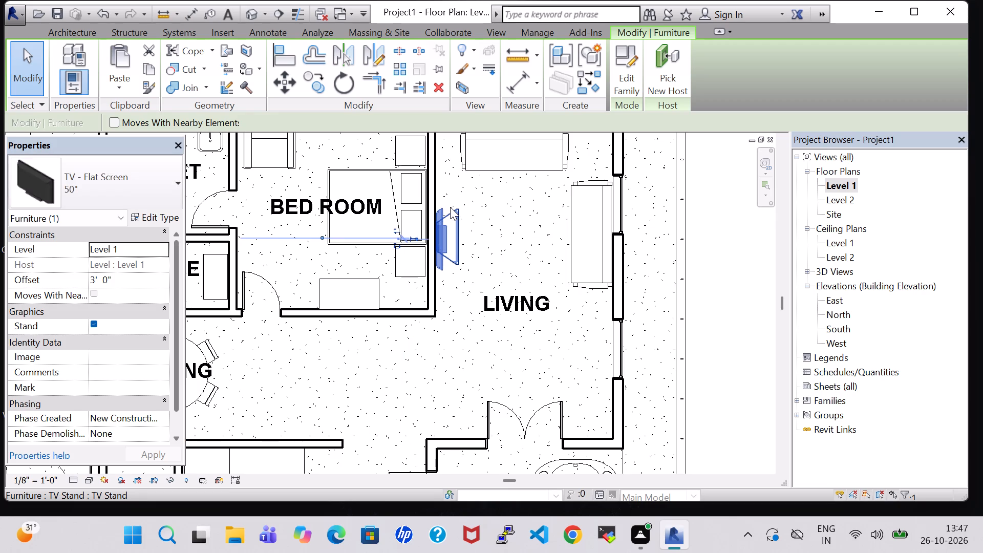
pyautogui.click(714, 276)
# Load the Table-Dining Oval family from the library's Furniture Tables folder.
pyautogui.scroll(-3, 714, 276)
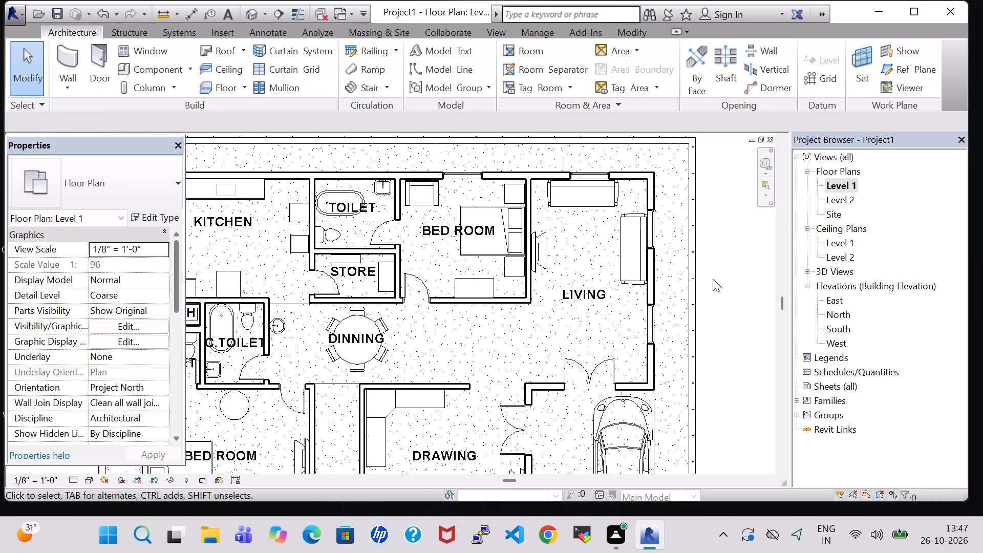
pyautogui.click(152, 70)
pyautogui.click(630, 73)
pyautogui.scroll(-1, 484, 236)
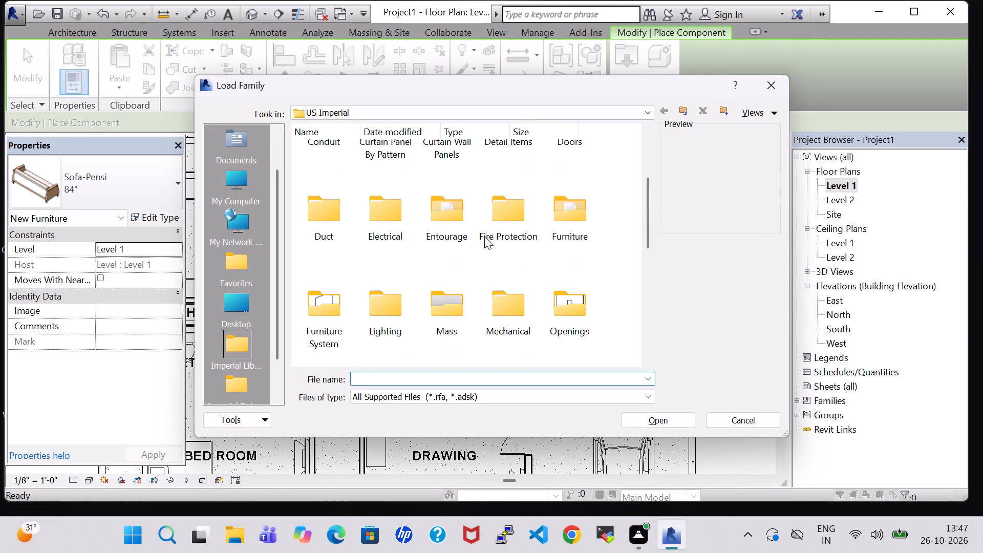
pyautogui.scroll(-1, 484, 236)
pyautogui.scroll(-1, 575, 259)
pyautogui.scroll(2, 574, 250)
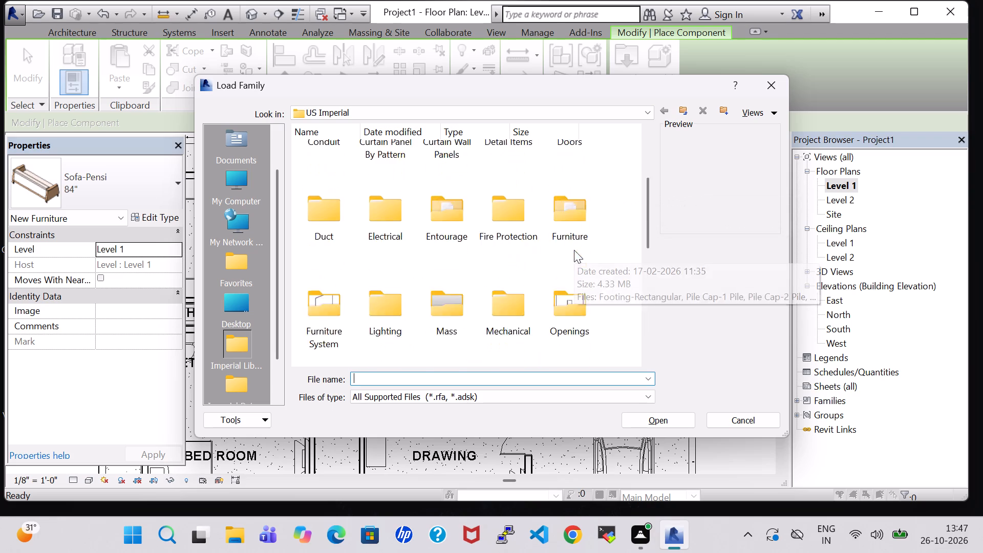
pyautogui.scroll(1, 574, 250)
pyautogui.scroll(-1, 571, 254)
pyautogui.doubleClick(567, 219)
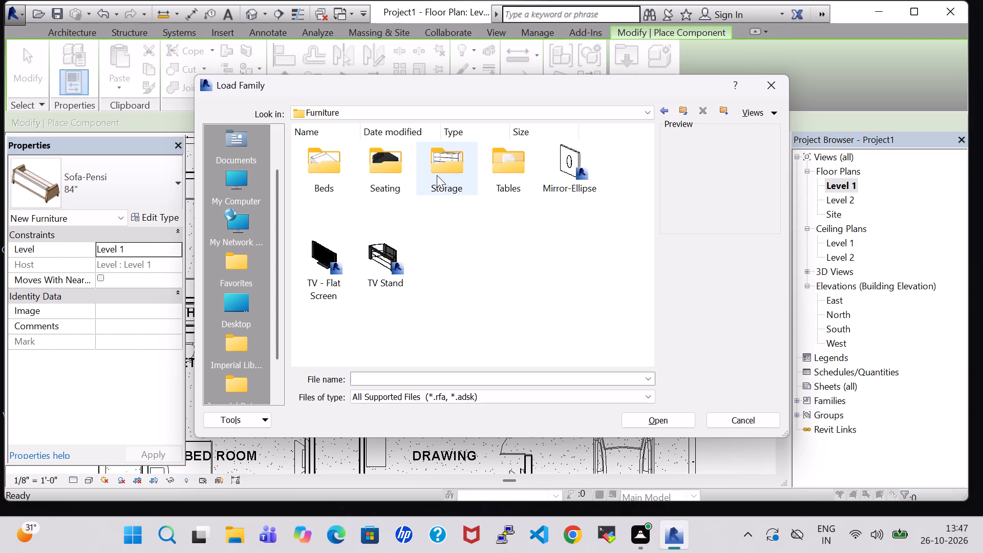
pyautogui.doubleClick(504, 176)
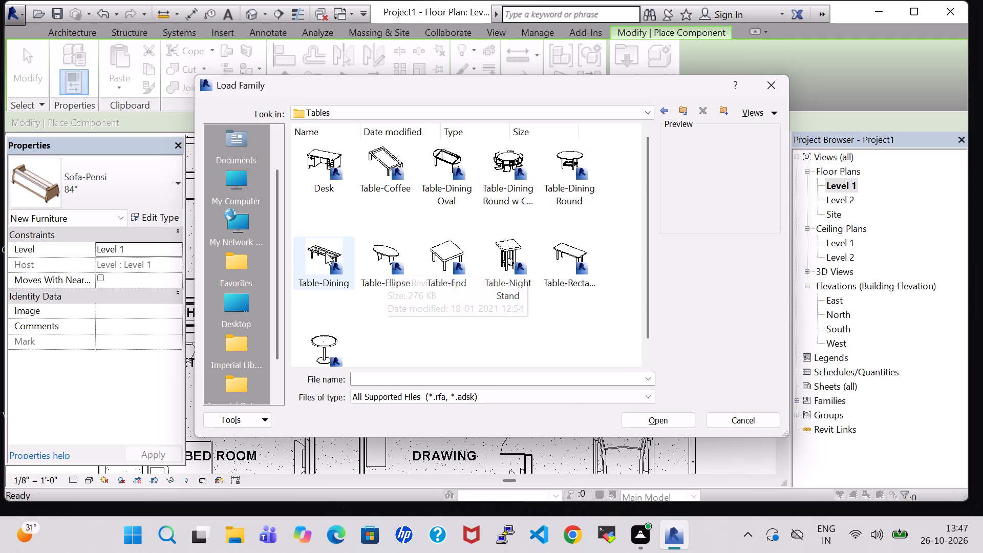
pyautogui.click(439, 165)
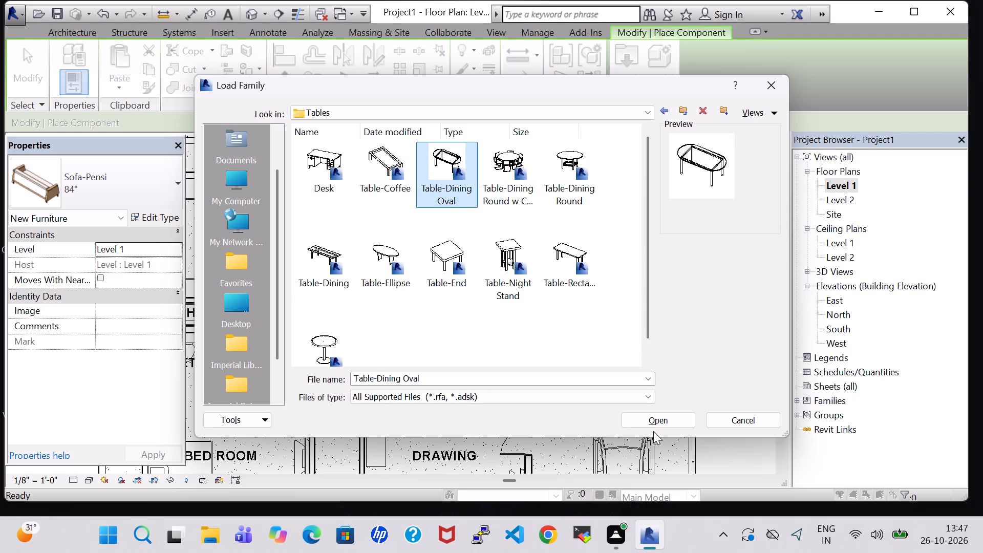
pyautogui.click(657, 417)
# Place a 36" x 72" Table-Dining Oval lengthwise in the Living room, between the TV stand and the sofa opposite.
pyautogui.press('space')
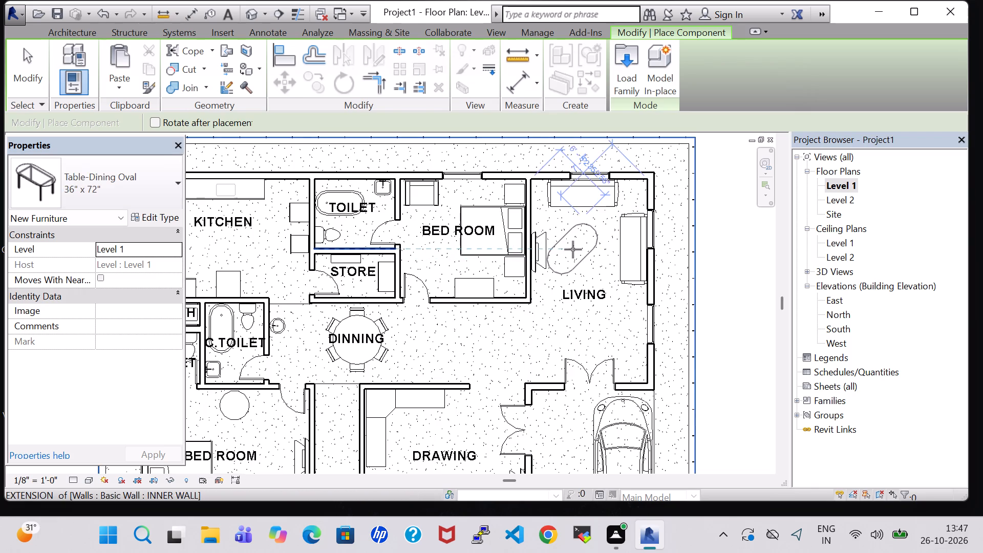
pyautogui.press('space')
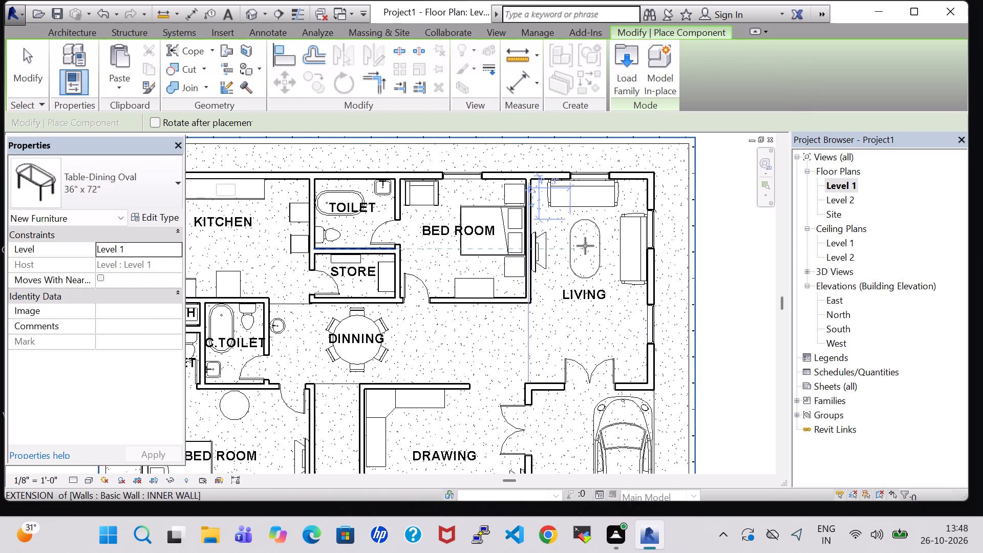
pyautogui.click(585, 246)
pyautogui.press('Escape')
pyautogui.press('Escape')
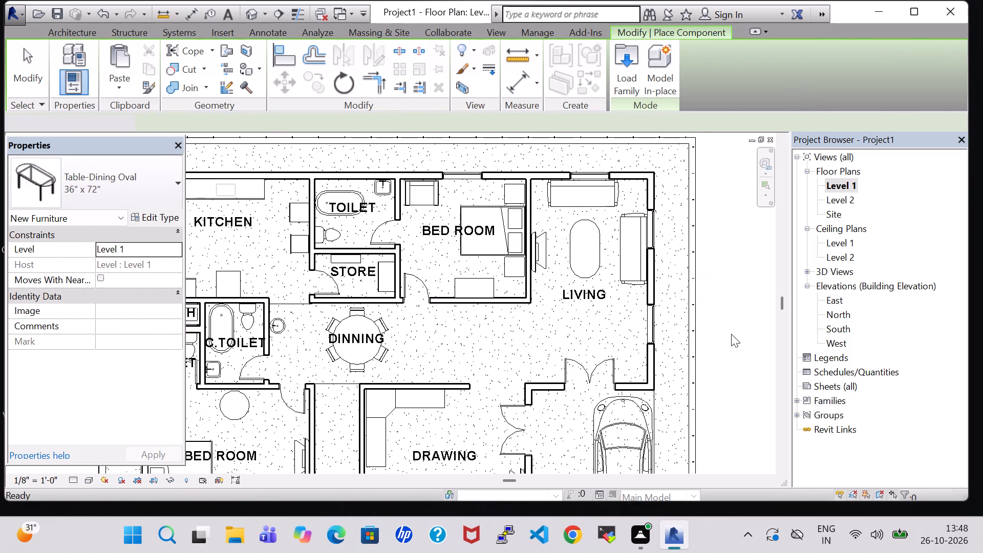
# View the Living room furniture in 3D and return to the Level 1 floor plan.
pyautogui.click(246, 9)
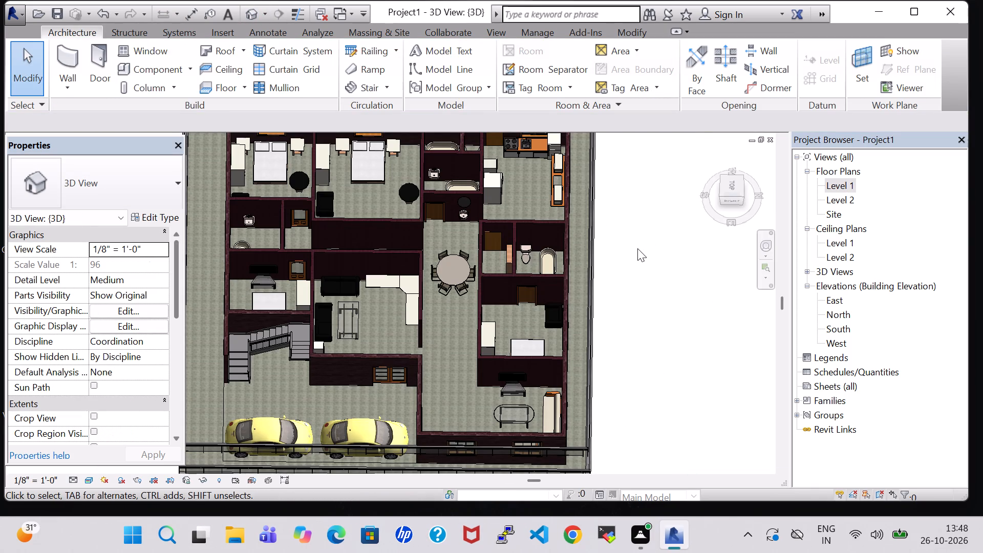
pyautogui.doubleClick(842, 182)
# Load the Table-Round family from the library's Furniture Tables folder.
pyautogui.scroll(-2, 572, 291)
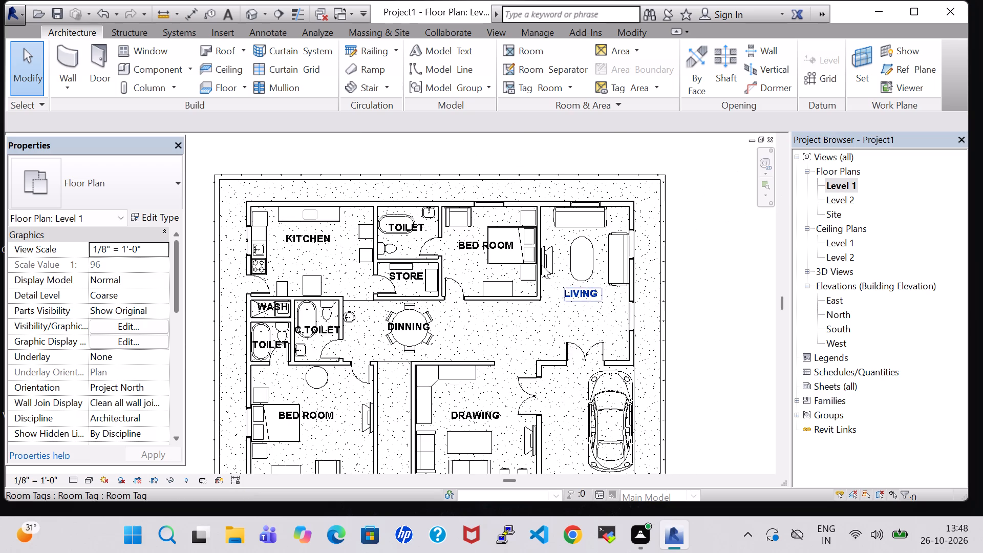
pyautogui.click(144, 74)
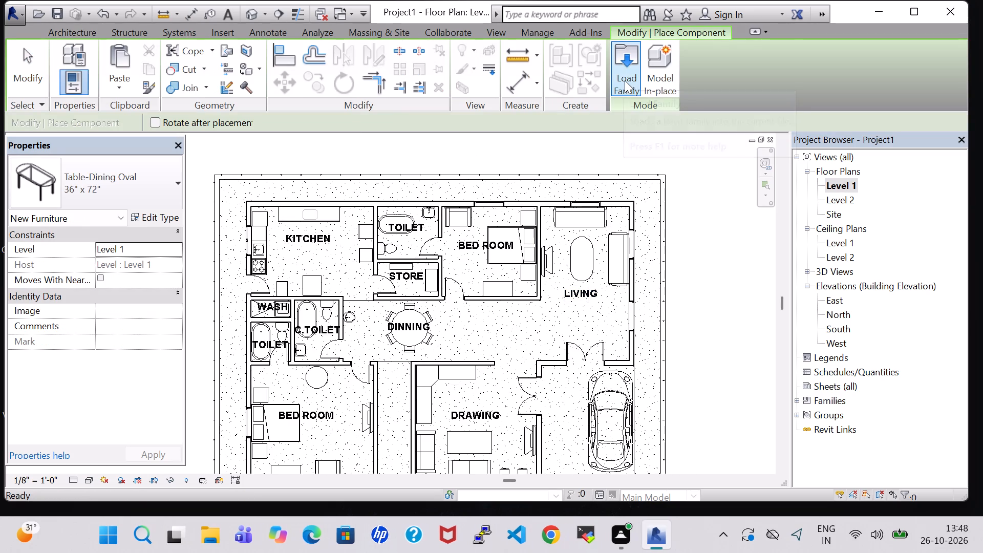
pyautogui.click(627, 78)
pyautogui.scroll(-2, 516, 287)
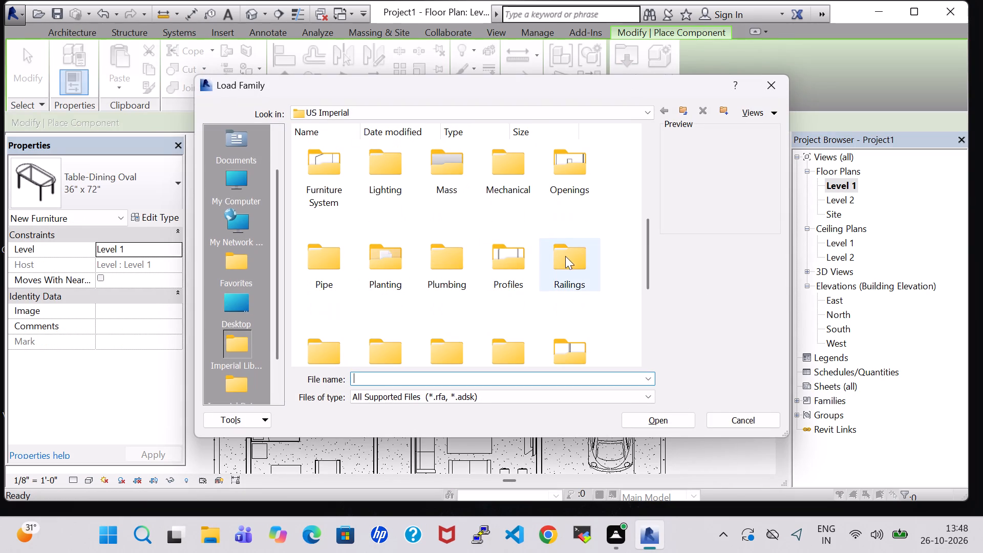
pyautogui.scroll(-1, 565, 184)
pyautogui.scroll(2, 565, 186)
pyautogui.doubleClick(560, 220)
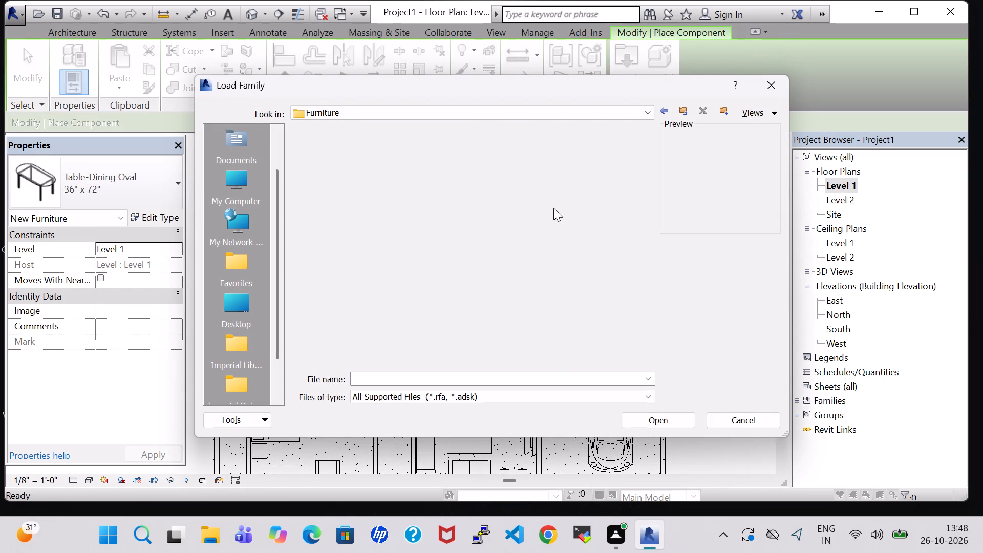
pyautogui.doubleClick(515, 157)
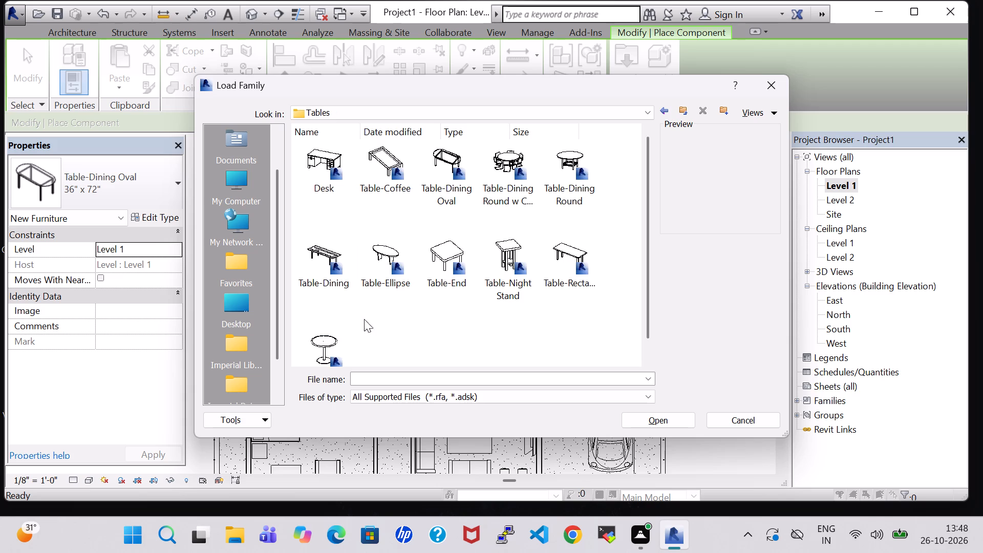
pyautogui.click(332, 338)
pyautogui.click(672, 412)
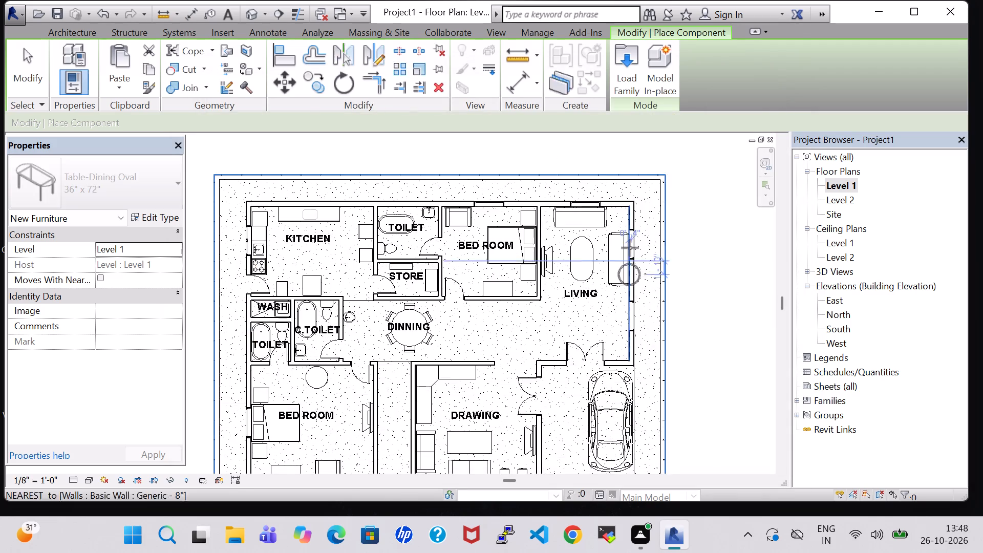
# Place a 36" diameter Table-Round in the Living room's upper exterior corner, between the two sofas.
pyautogui.scroll(9, 628, 238)
pyautogui.moveTo(595, 174); pyautogui.dragTo(597, 209, button='middle')
pyautogui.click(597, 209)
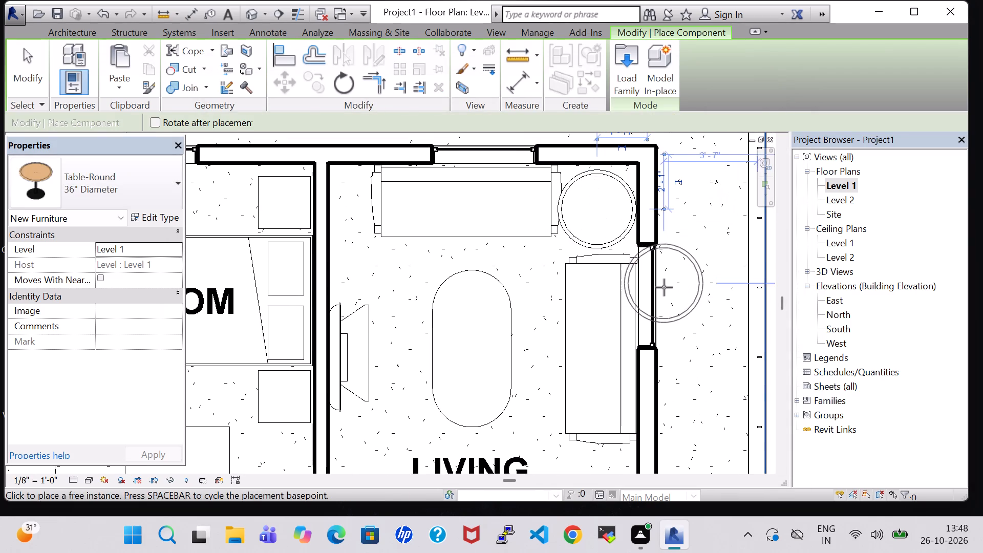
pyautogui.press('Escape')
pyautogui.press('Escape')
# Nudge the sofa on the upper wall toward the bedroom wall to clear the round corner table.
pyautogui.click(475, 231)
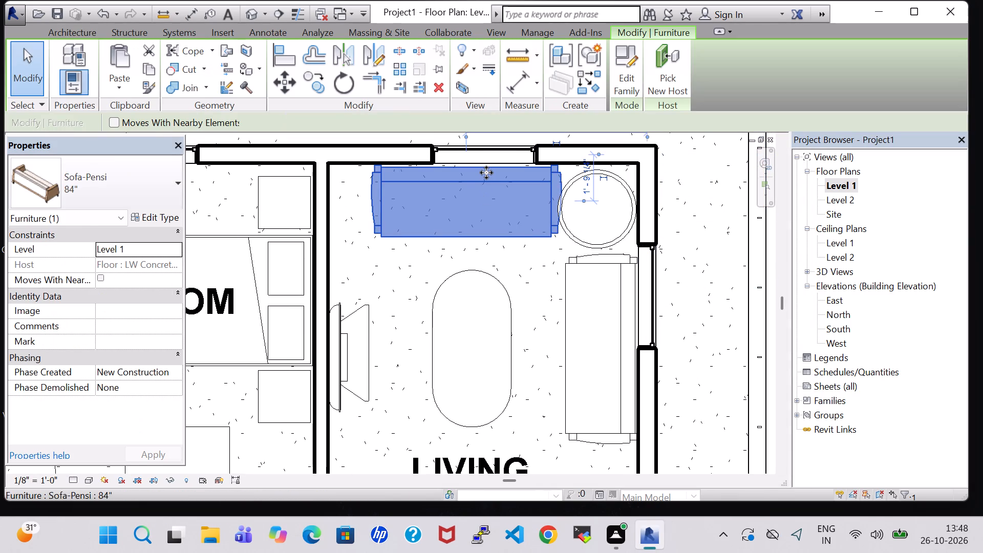
pyautogui.press('Left')
pyautogui.press('Left')
pyautogui.press('Left')
pyautogui.press('Left')
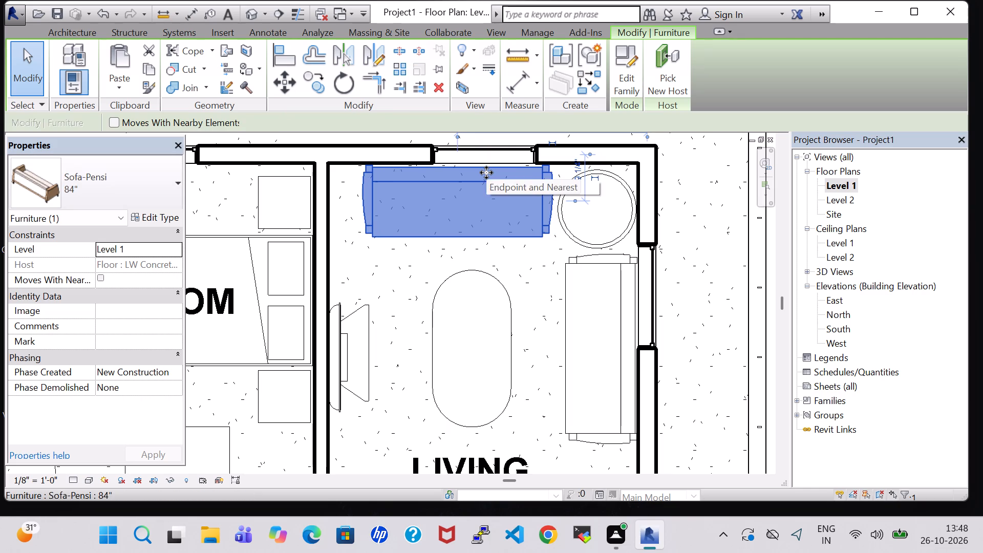
# Nudge the round corner table slightly toward the upper-wall sofa, away from the exterior side wall.
pyautogui.click(611, 179)
pyautogui.press('Left')
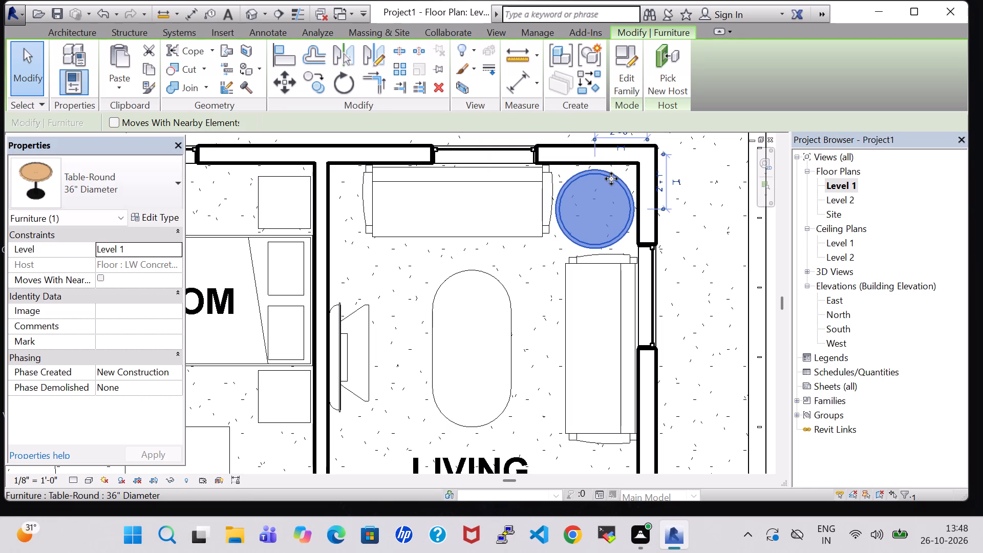
# Nudge the casement window in the Living room's upper wall toward the bedroom wall, so it sits roughly centred behind the sofa.
pyautogui.click(497, 145)
pyautogui.press('Left')
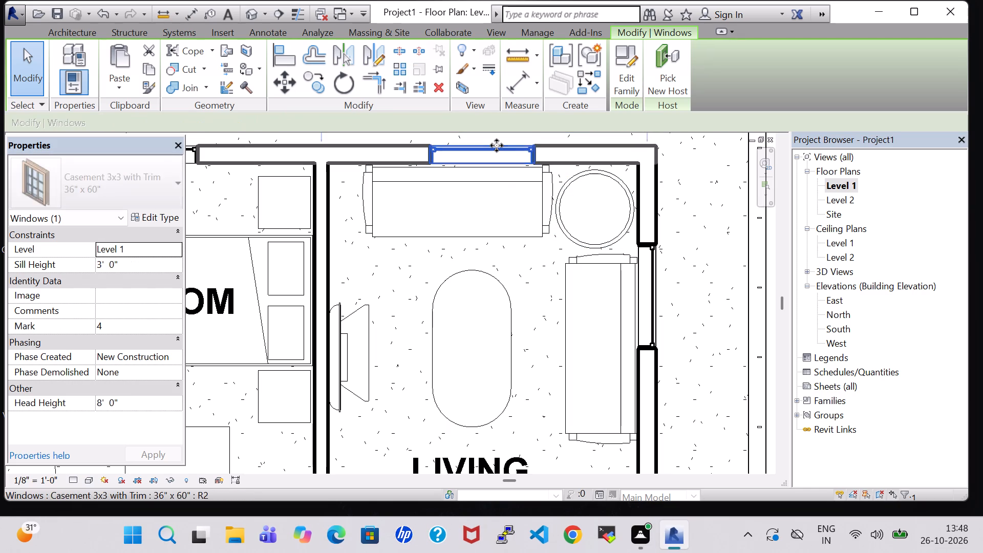
pyautogui.press('Left')
pyautogui.press('Left')
pyautogui.press('Left')
pyautogui.press('Left')
pyautogui.press('Left')
pyautogui.press('Left')
pyautogui.press('Left')
pyautogui.press('Left')
pyautogui.press('Left')
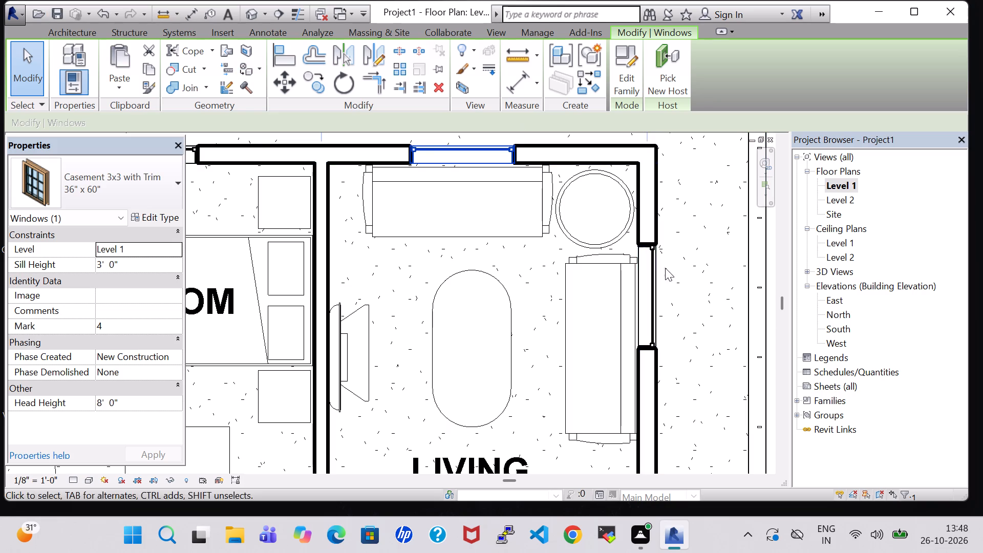
# Nudge the casement window behind the side-wall sofa slightly down along the exterior wall, away from the corner table.
pyautogui.click(655, 278)
pyautogui.press('Down')
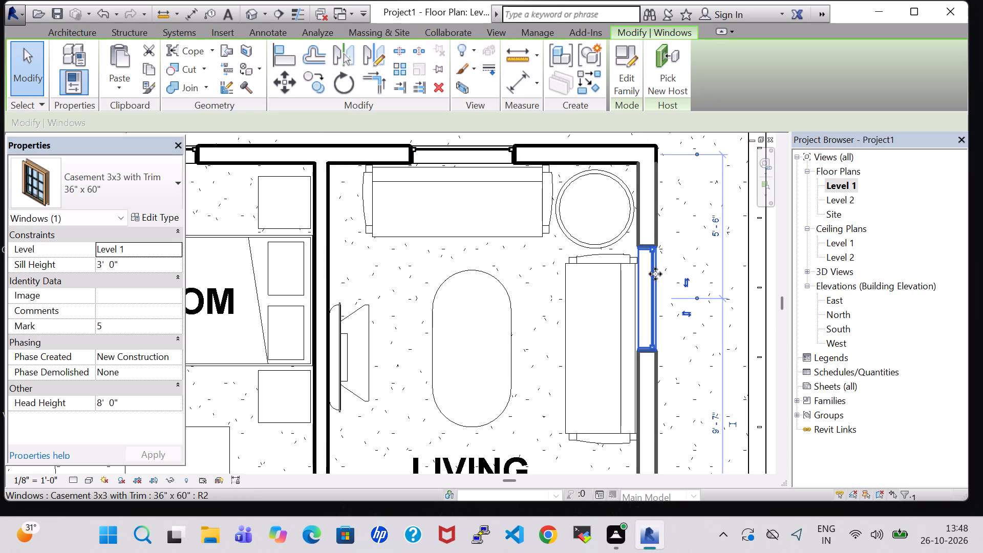
# Examine the furnished house and its Living room from several angles in the 3D view, and return to the Level 1 plan.
pyautogui.click(250, 17)
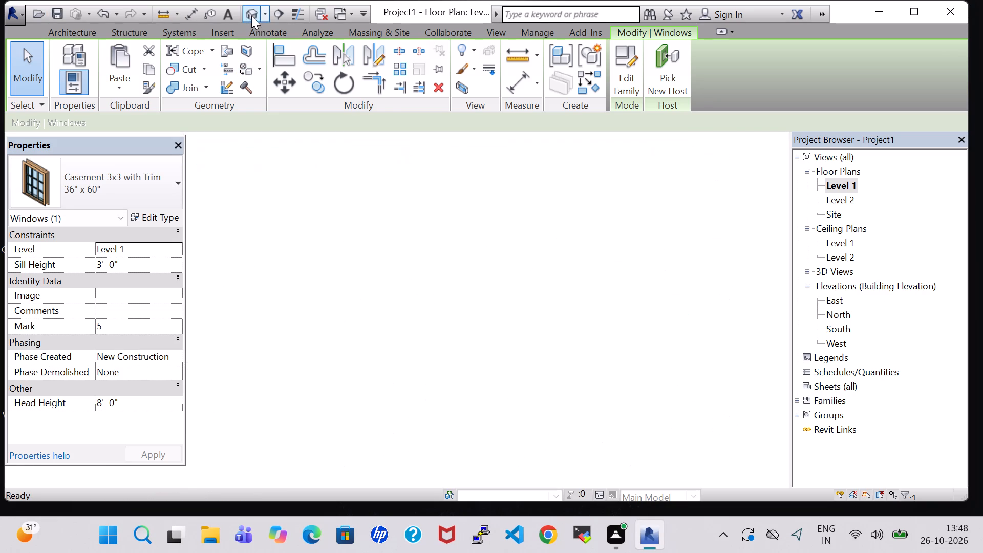
pyautogui.keyDown('shift'); pyautogui.moveTo(647, 323); pyautogui.dragTo(596, 305, button='middle'); pyautogui.keyUp('shift')
pyautogui.keyDown('shift'); pyautogui.moveTo(588, 424); pyautogui.dragTo(606, 424, button='middle'); pyautogui.keyUp('shift')
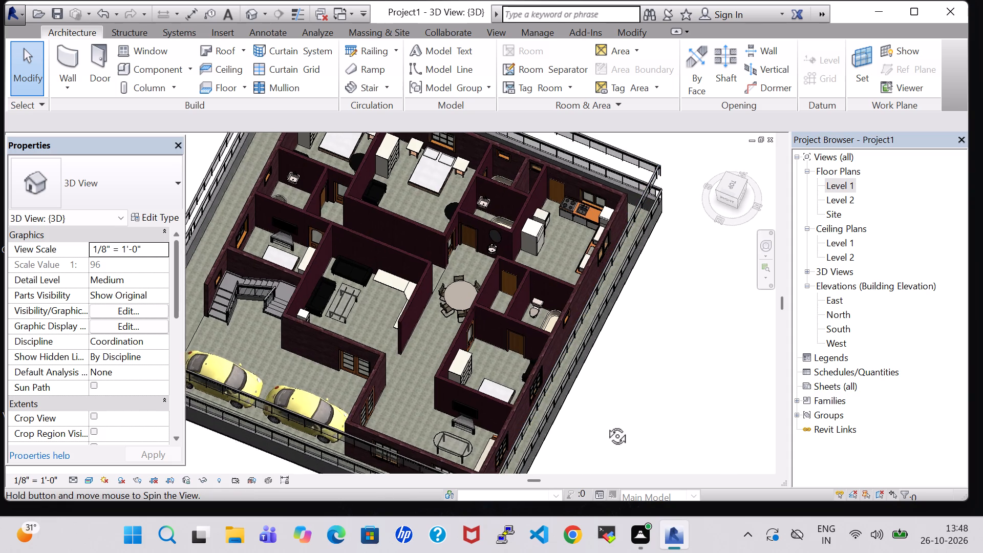
pyautogui.keyDown('shift'); pyautogui.moveTo(606, 424); pyautogui.dragTo(665, 406, button='middle'); pyautogui.keyUp('shift')
pyautogui.keyDown('shift'); pyautogui.moveTo(695, 376); pyautogui.dragTo(718, 346, button='middle'); pyautogui.keyUp('shift')
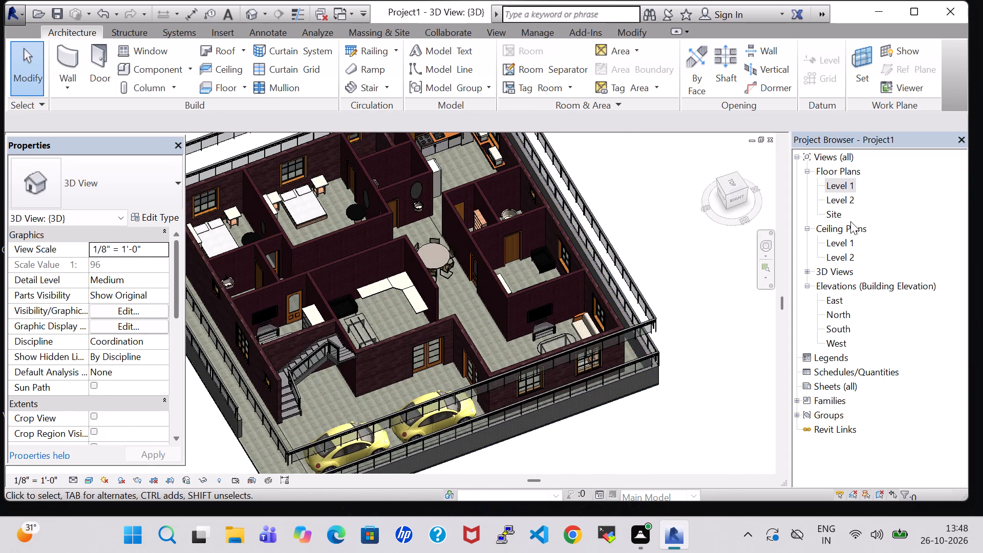
pyautogui.doubleClick(842, 186)
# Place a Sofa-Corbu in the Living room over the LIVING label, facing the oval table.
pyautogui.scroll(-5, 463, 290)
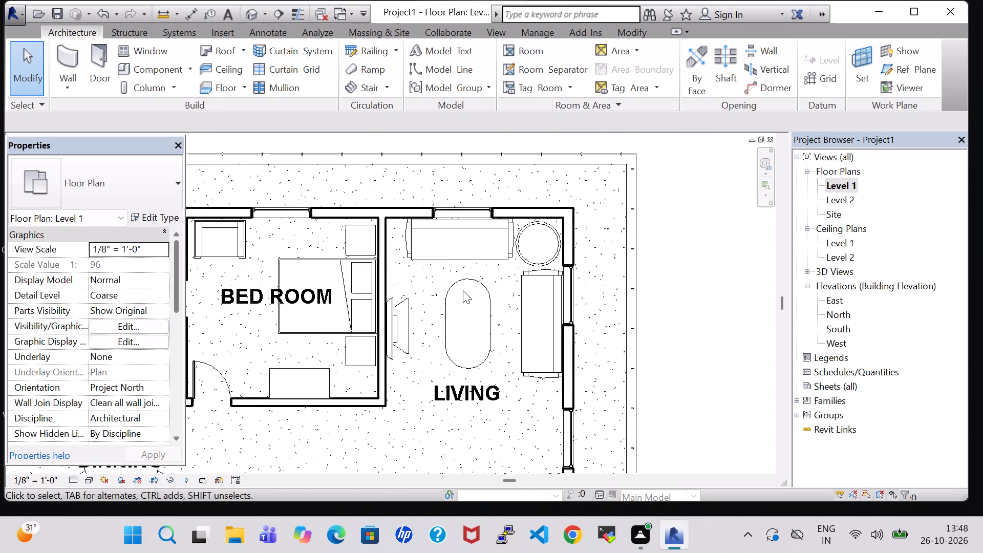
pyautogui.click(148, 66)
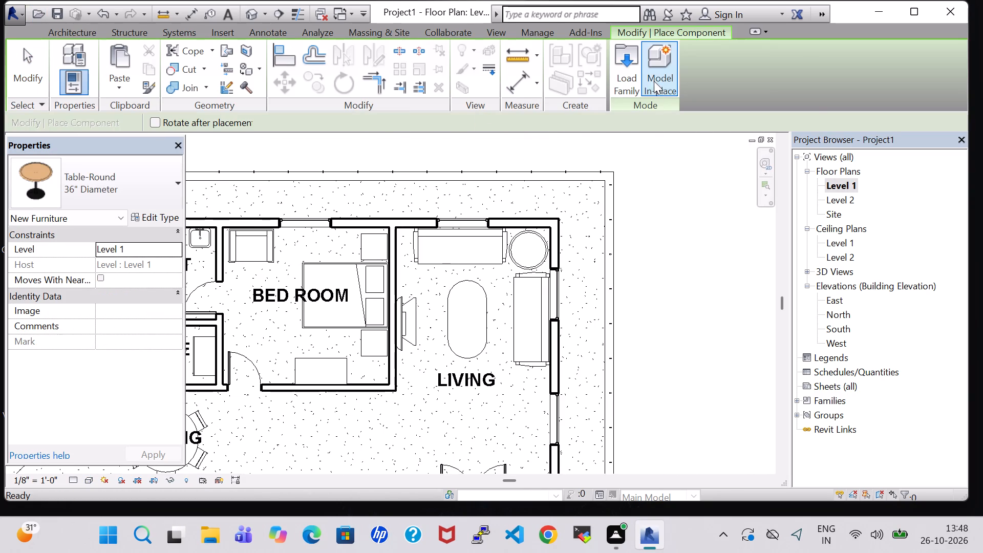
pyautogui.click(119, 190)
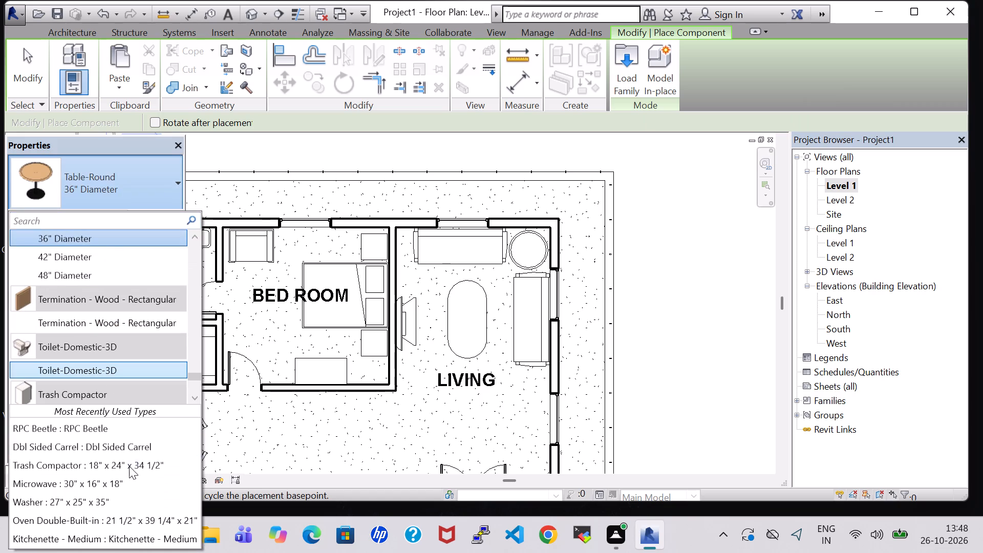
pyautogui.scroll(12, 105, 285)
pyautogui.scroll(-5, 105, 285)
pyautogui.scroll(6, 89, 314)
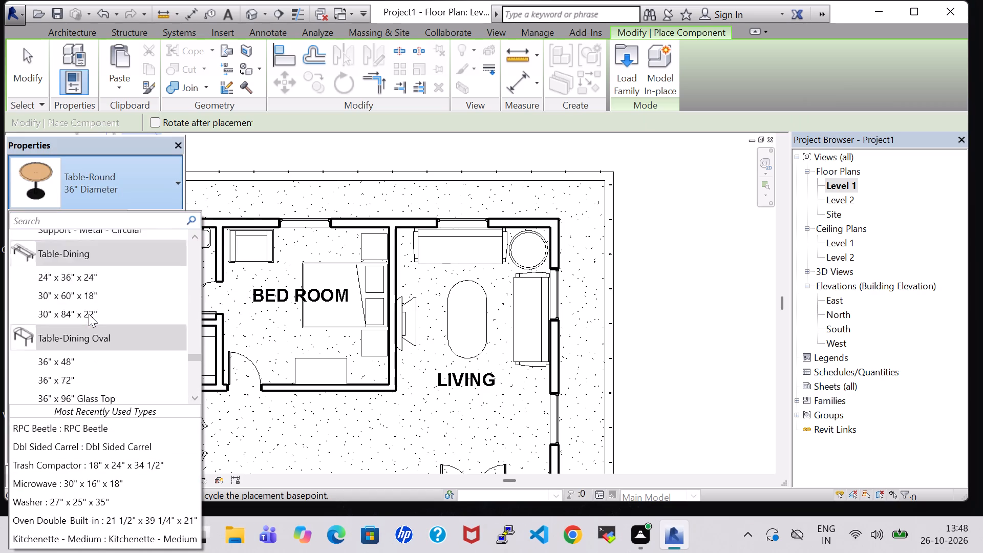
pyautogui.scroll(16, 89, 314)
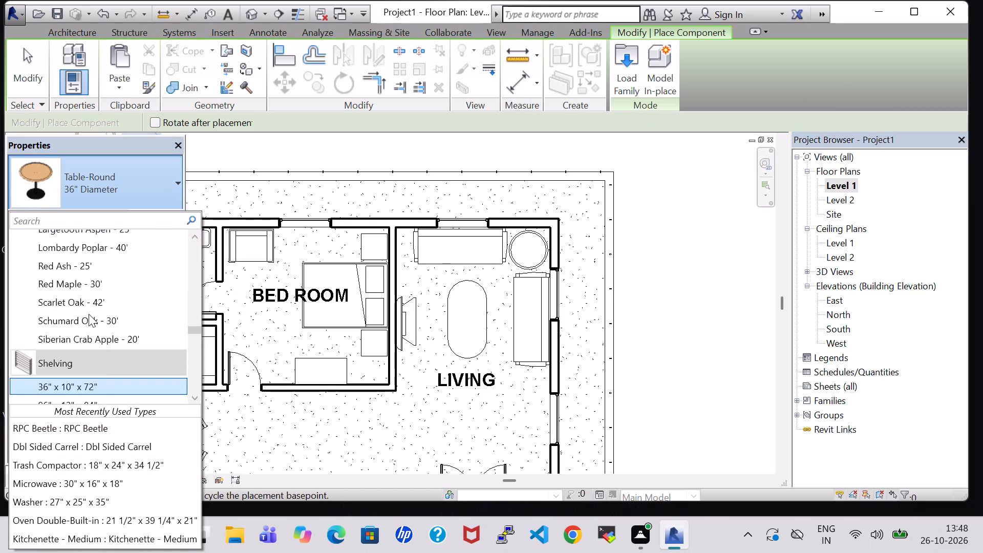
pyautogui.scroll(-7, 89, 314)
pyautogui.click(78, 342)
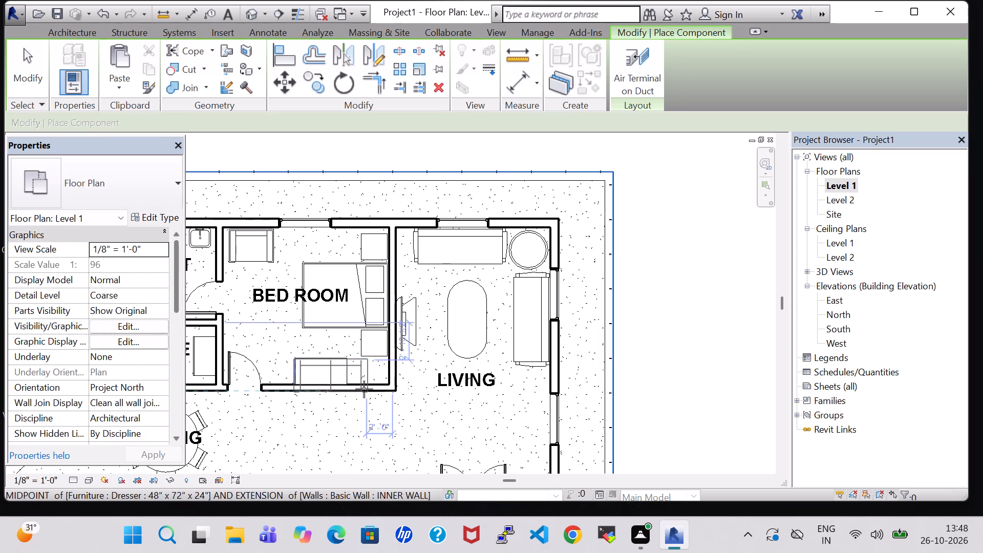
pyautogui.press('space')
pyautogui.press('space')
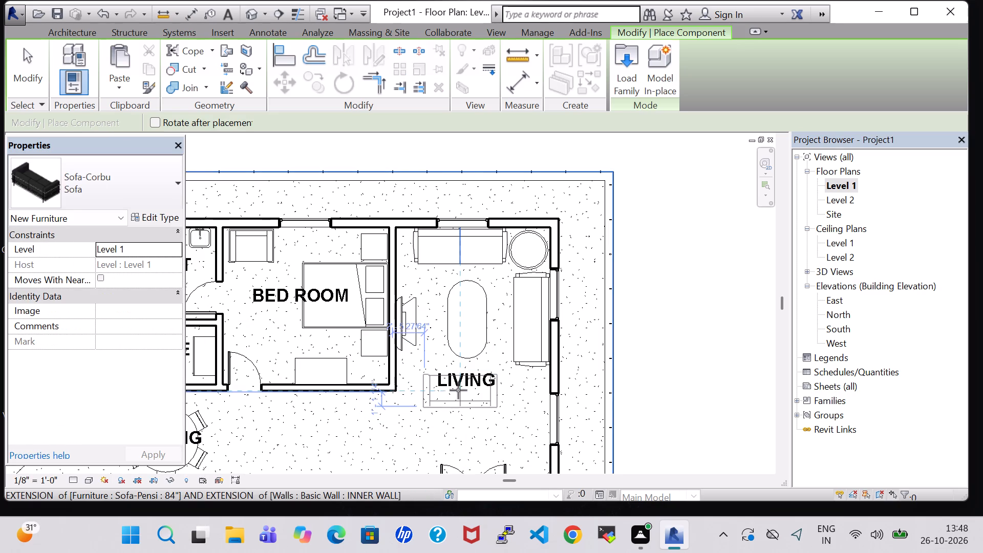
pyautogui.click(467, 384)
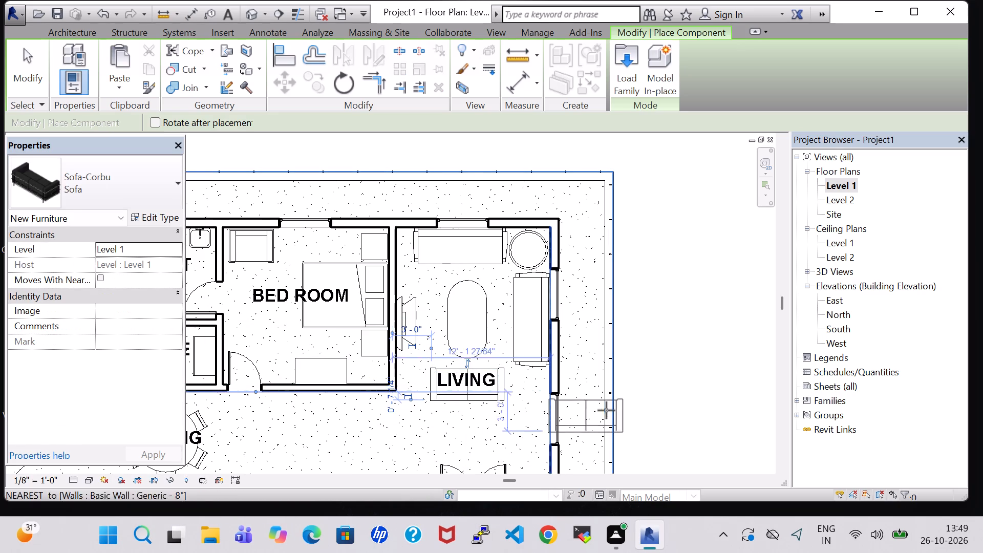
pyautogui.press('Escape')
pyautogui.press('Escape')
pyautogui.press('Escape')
# Examine the Living room furniture layout in the 3D view, including from above, and return to the Level 1 plan.
pyautogui.click(255, 11)
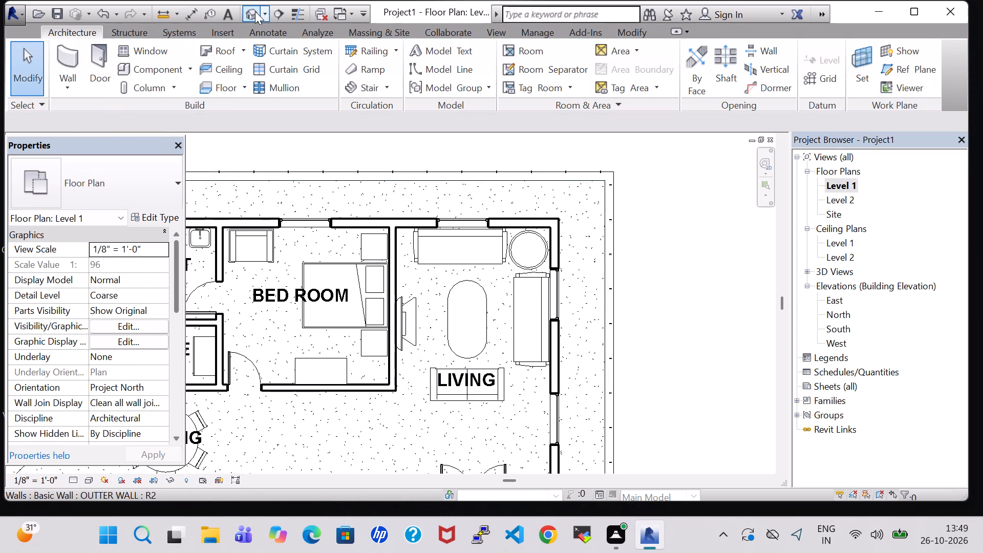
pyautogui.keyDown('shift'); pyautogui.moveTo(670, 259); pyautogui.dragTo(681, 353, button='middle'); pyautogui.keyUp('shift')
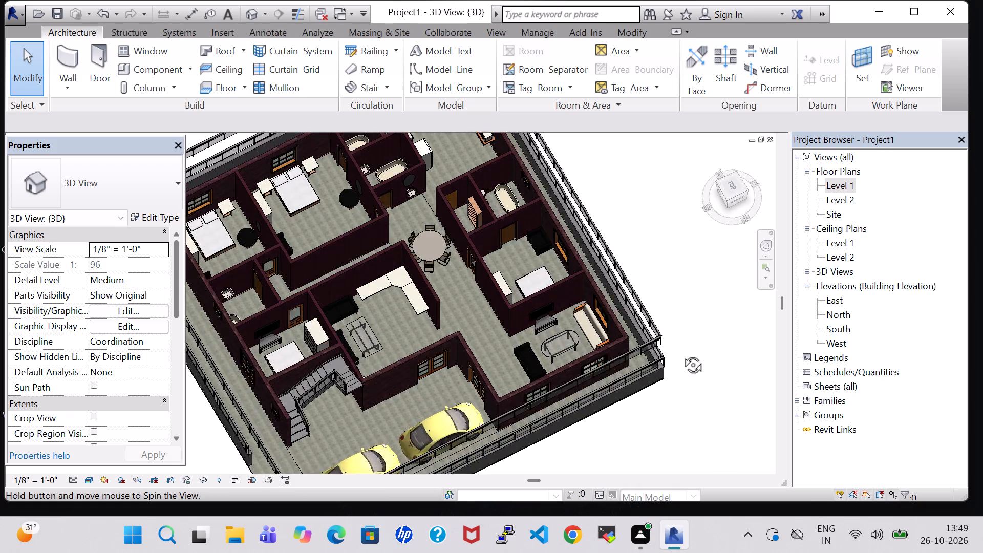
pyautogui.keyDown('shift'); pyautogui.moveTo(681, 353); pyautogui.dragTo(687, 392, button='middle'); pyautogui.keyUp('shift')
pyautogui.keyDown('shift'); pyautogui.moveTo(634, 408); pyautogui.dragTo(569, 428, button='middle'); pyautogui.keyUp('shift')
pyautogui.keyDown('shift'); pyautogui.scroll(-1, 634, 408); pyautogui.keyUp('shift')
pyautogui.keyDown('shift'); pyautogui.moveTo(606, 412); pyautogui.dragTo(599, 413, button='middle'); pyautogui.keyUp('shift')
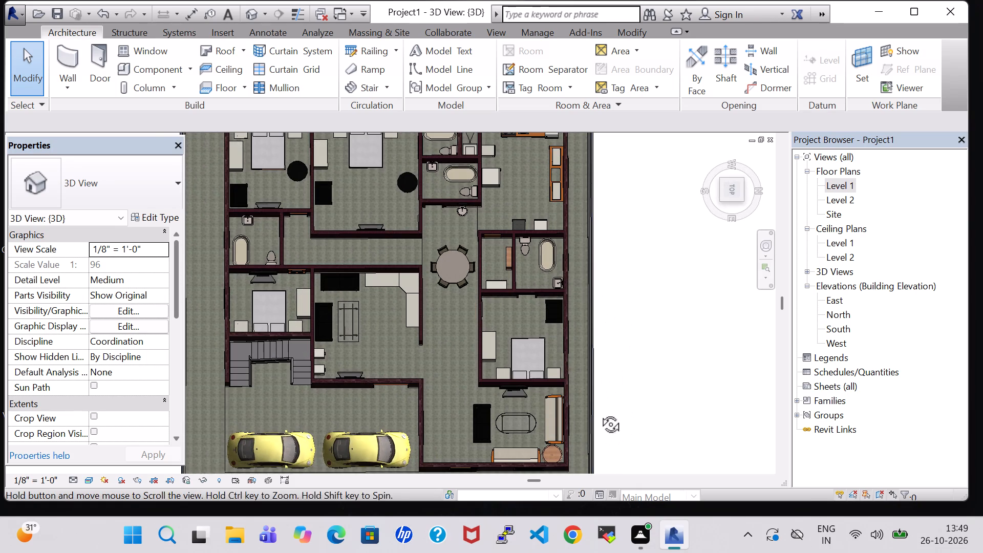
pyautogui.keyDown('shift'); pyautogui.moveTo(599, 413); pyautogui.dragTo(501, 380, button='middle'); pyautogui.keyUp('shift')
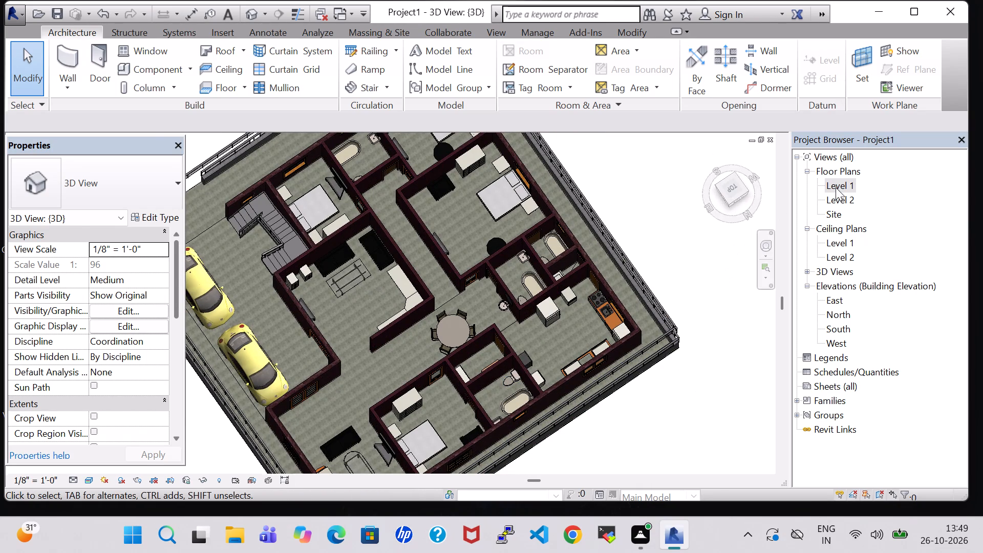
pyautogui.doubleClick(836, 187)
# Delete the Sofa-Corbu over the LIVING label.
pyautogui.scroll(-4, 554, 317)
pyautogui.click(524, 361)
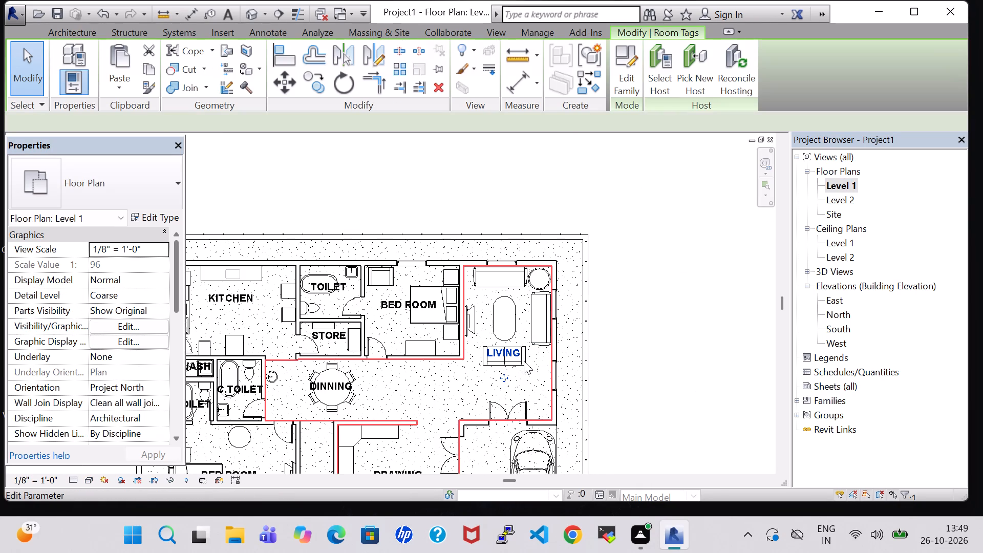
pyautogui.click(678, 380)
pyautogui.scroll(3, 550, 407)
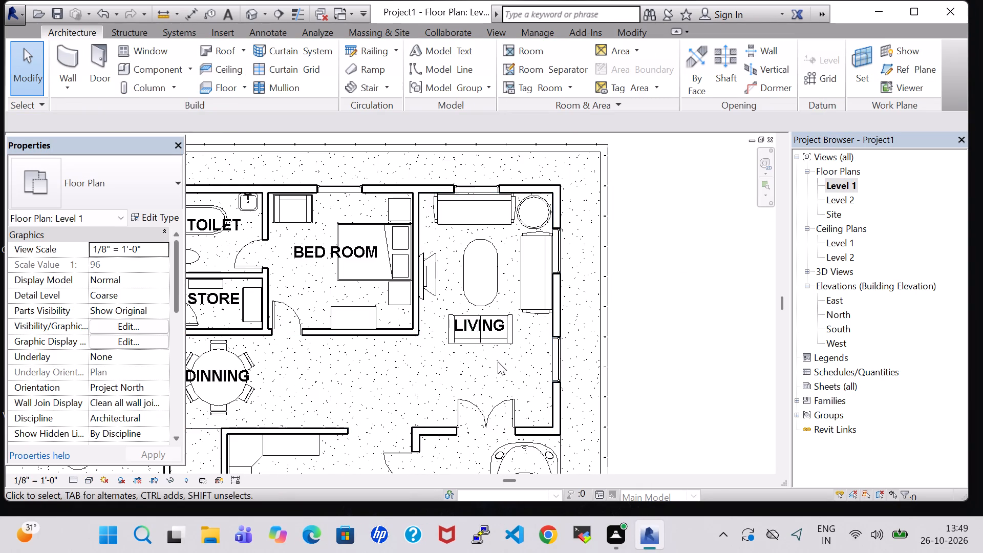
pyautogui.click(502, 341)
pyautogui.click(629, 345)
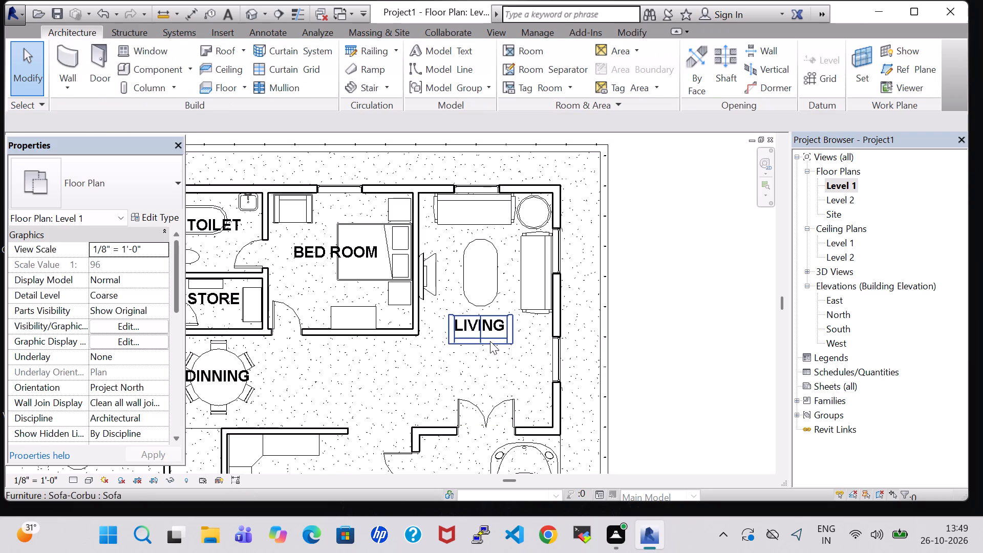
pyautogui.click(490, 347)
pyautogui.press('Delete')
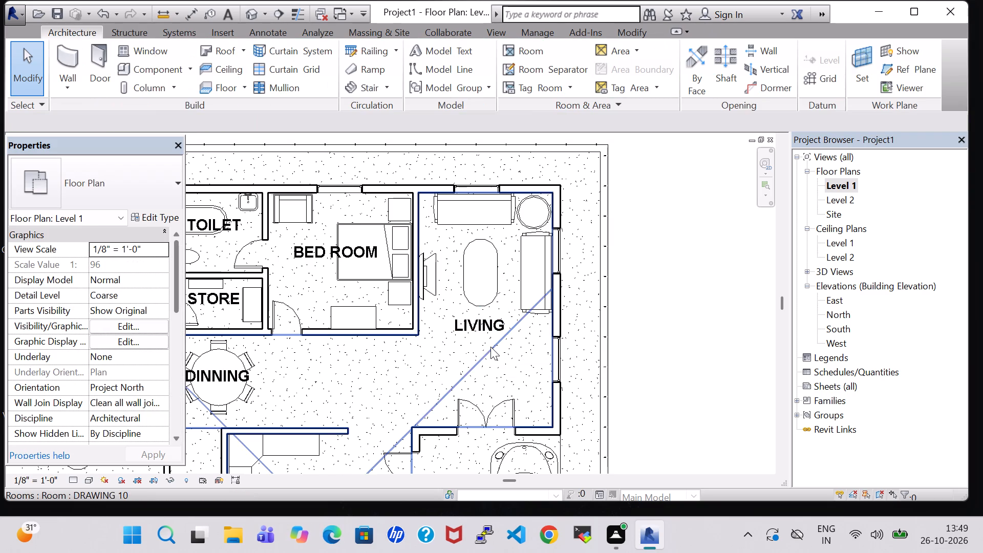
# Load the Chair-Executive family from the library's Furniture Seating folder.
pyautogui.scroll(-2, 144, 66)
pyautogui.scroll(-3, 314, 188)
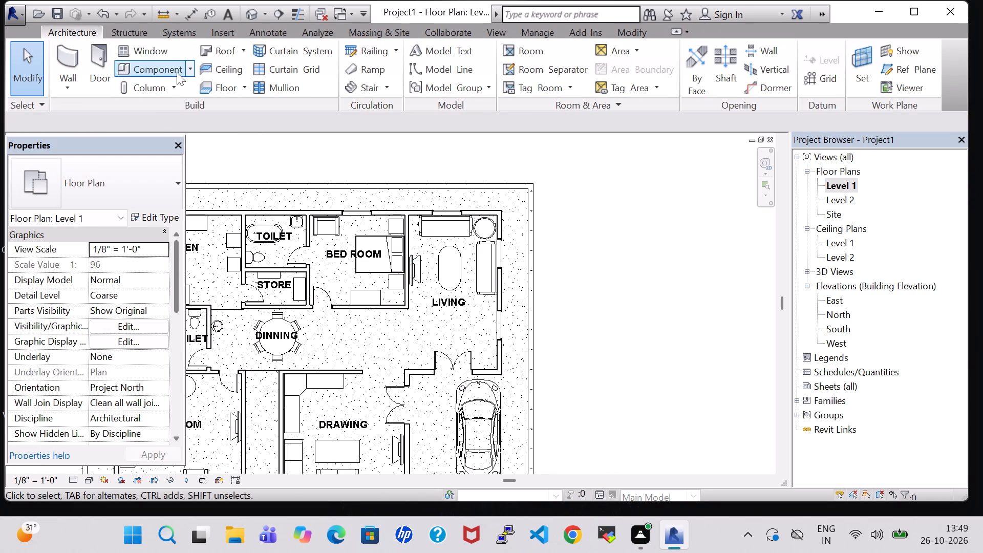
pyautogui.click(164, 70)
pyautogui.click(626, 67)
pyautogui.scroll(-2, 553, 217)
pyautogui.scroll(1, 561, 179)
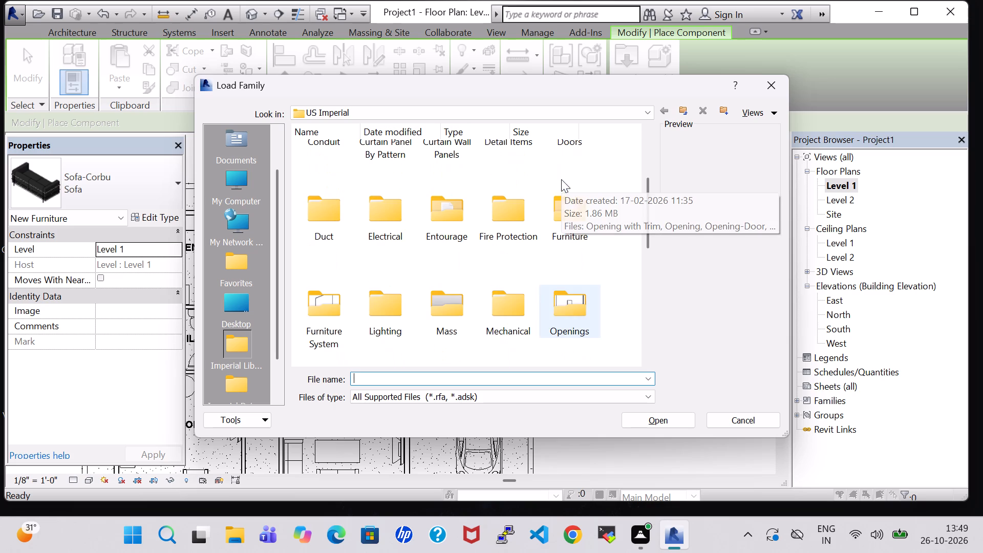
pyautogui.doubleClick(578, 217)
pyautogui.doubleClick(372, 170)
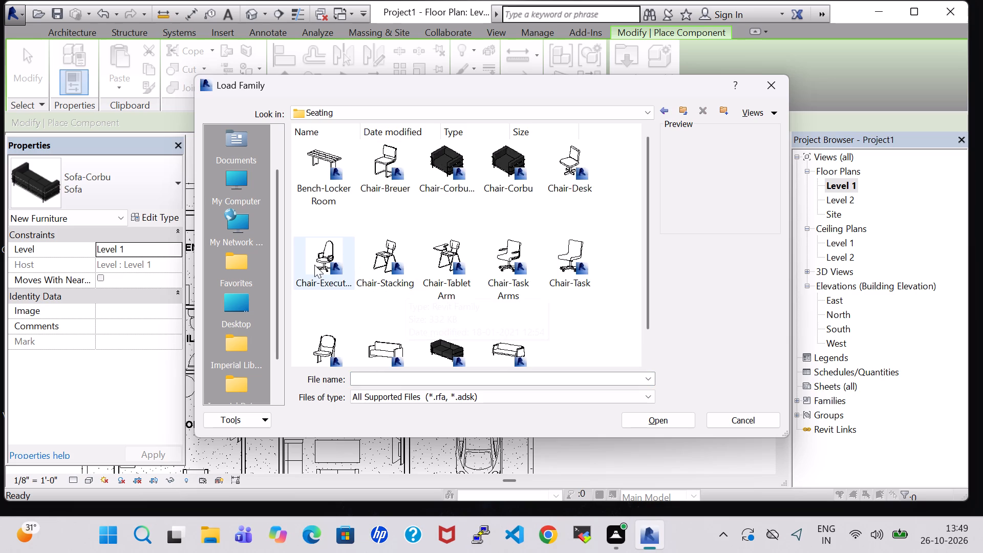
pyautogui.click(314, 265)
pyautogui.click(687, 418)
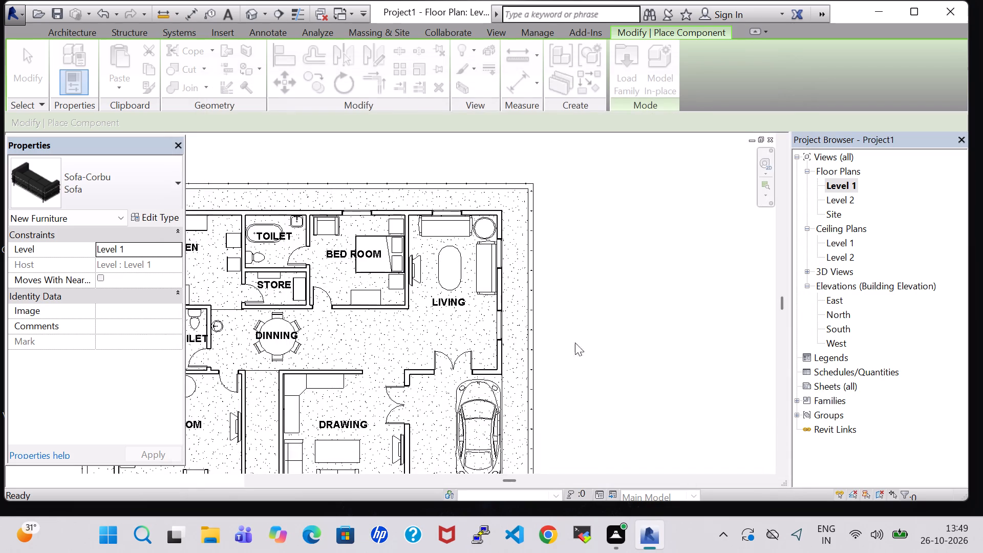
# Place two Chair-Executive chairs along the Living room's exterior side wall near the double entrance door, backs to the wall.
pyautogui.scroll(6, 450, 332)
pyautogui.press('space')
pyautogui.press('space')
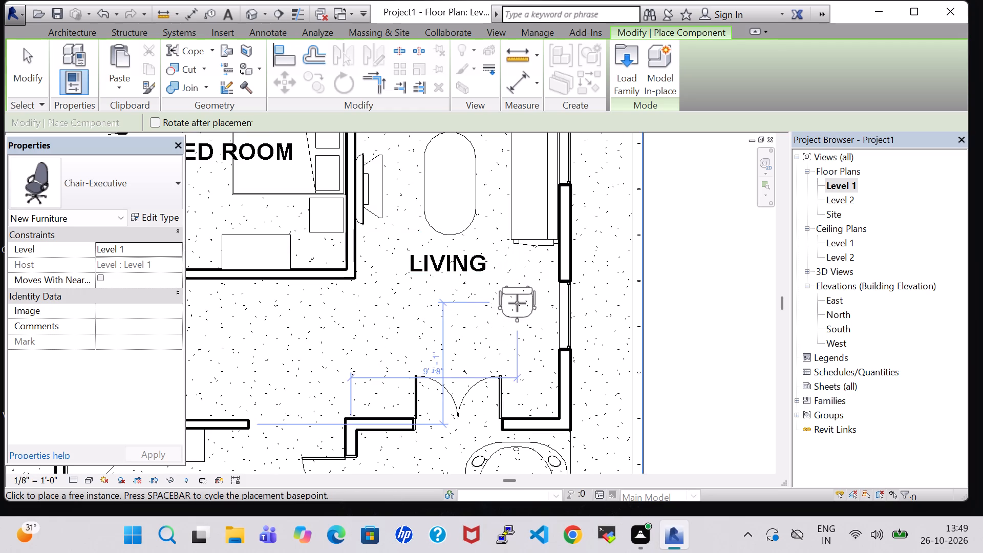
pyautogui.press('space')
pyautogui.press('space')
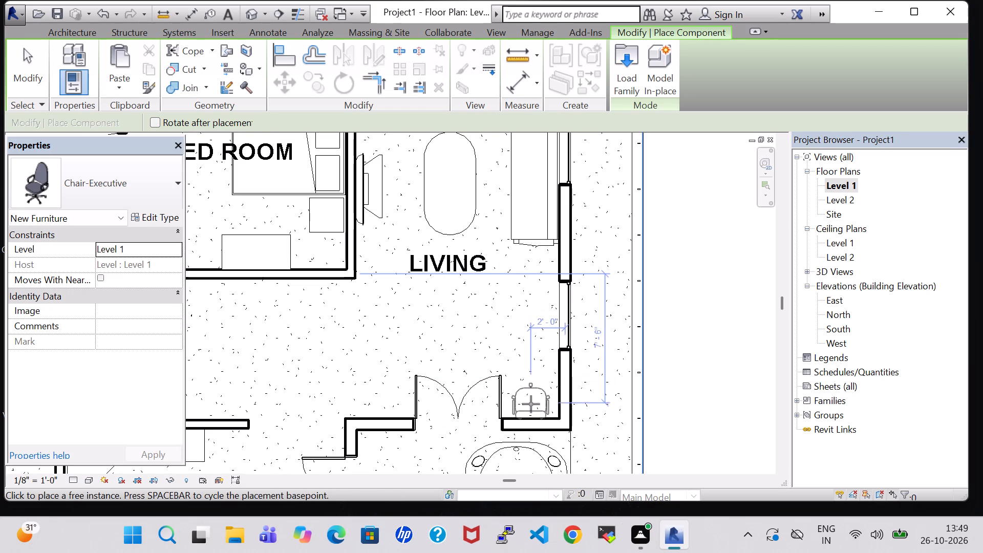
pyautogui.press('space')
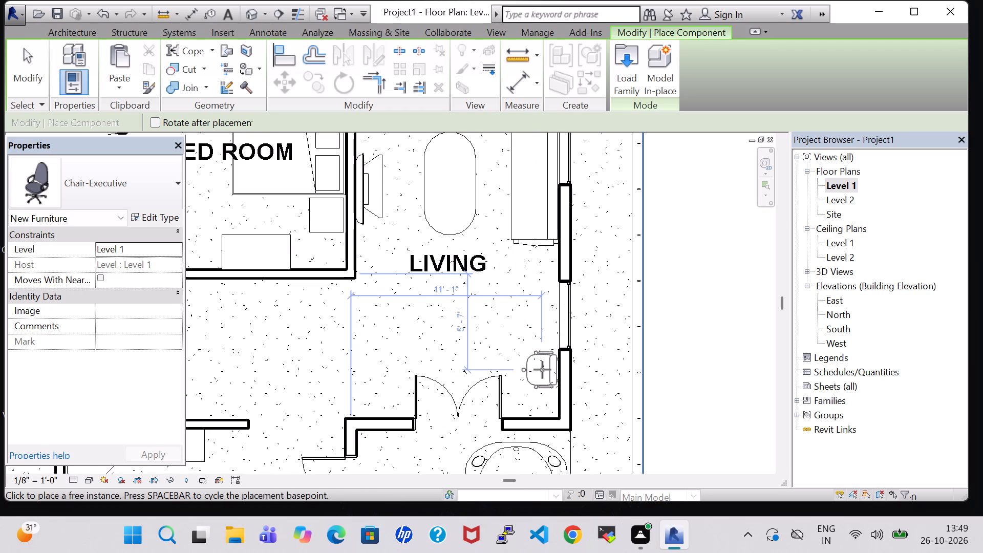
pyautogui.click(542, 370)
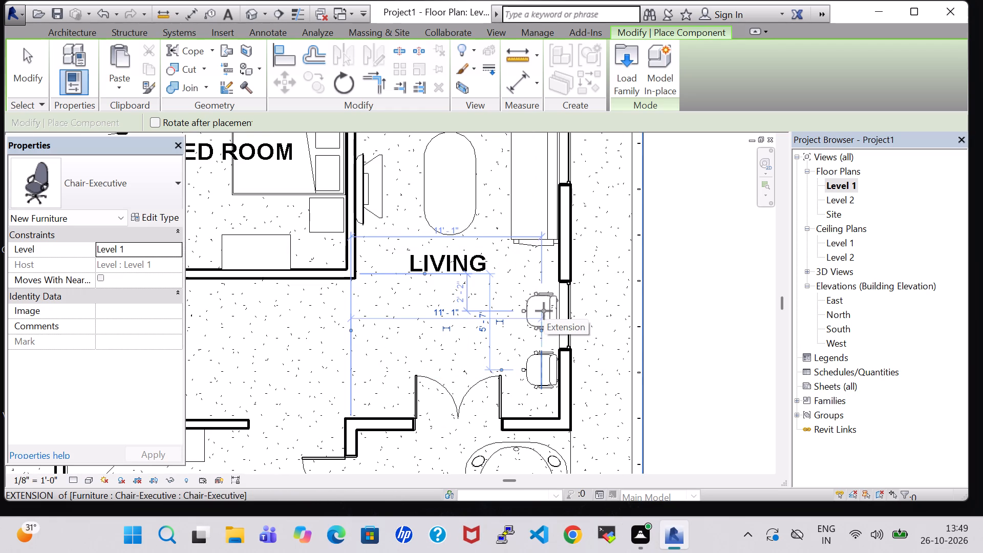
pyautogui.click(544, 311)
pyautogui.press('Escape')
pyautogui.press('Escape')
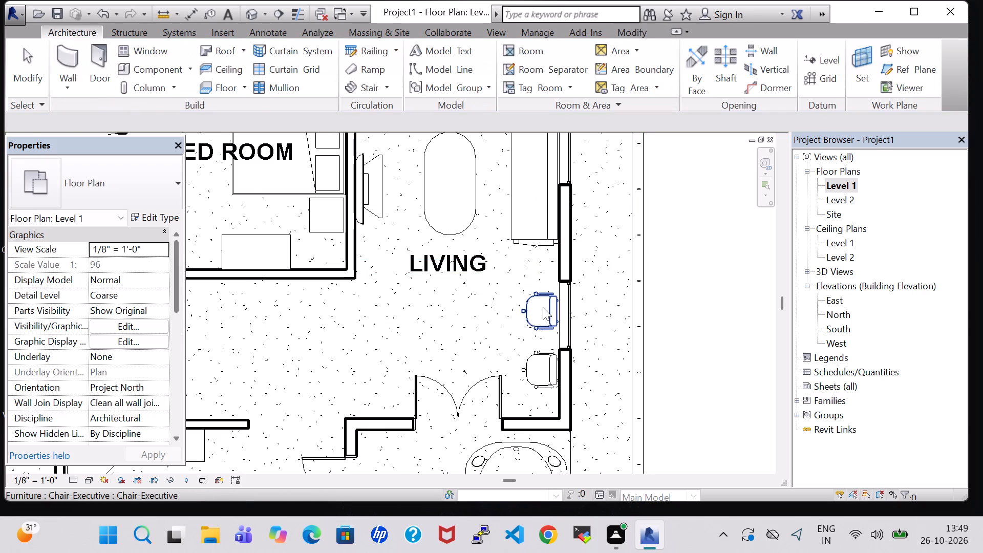
# Nudge the upper executive chair slightly toward the side-wall sofa, keeping its distance from the exterior wall.
pyautogui.click(543, 307)
pyautogui.press('Up')
pyautogui.press('Right')
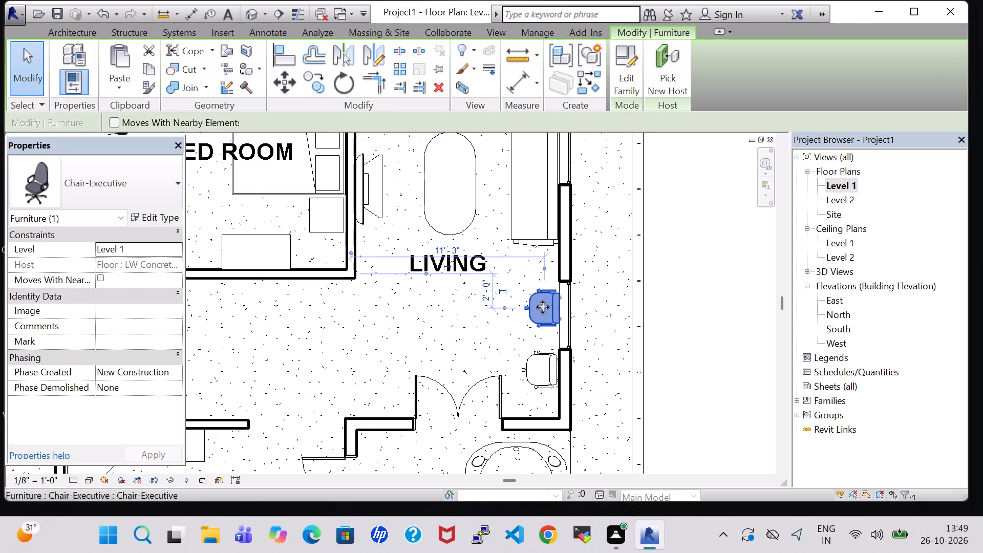
pyautogui.press('Left')
pyautogui.click(731, 305)
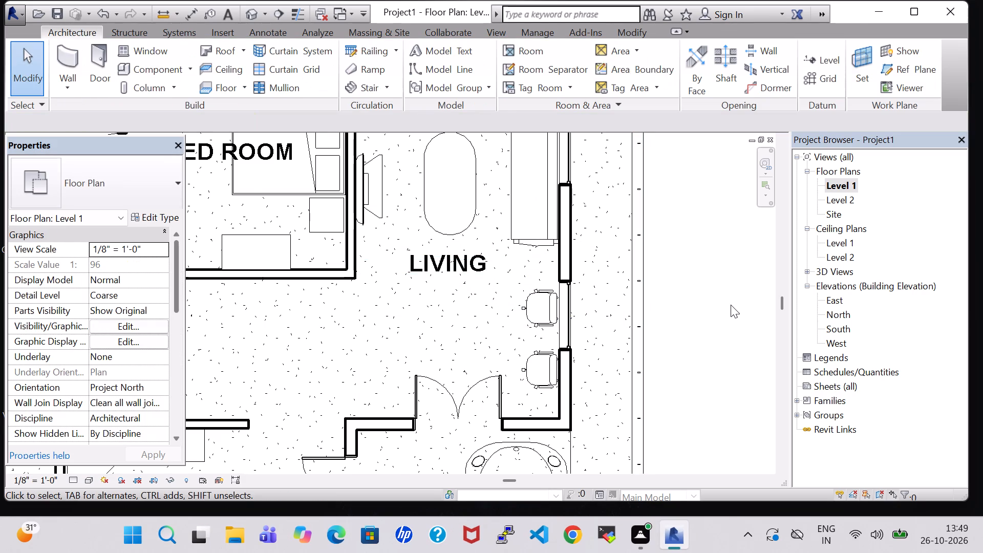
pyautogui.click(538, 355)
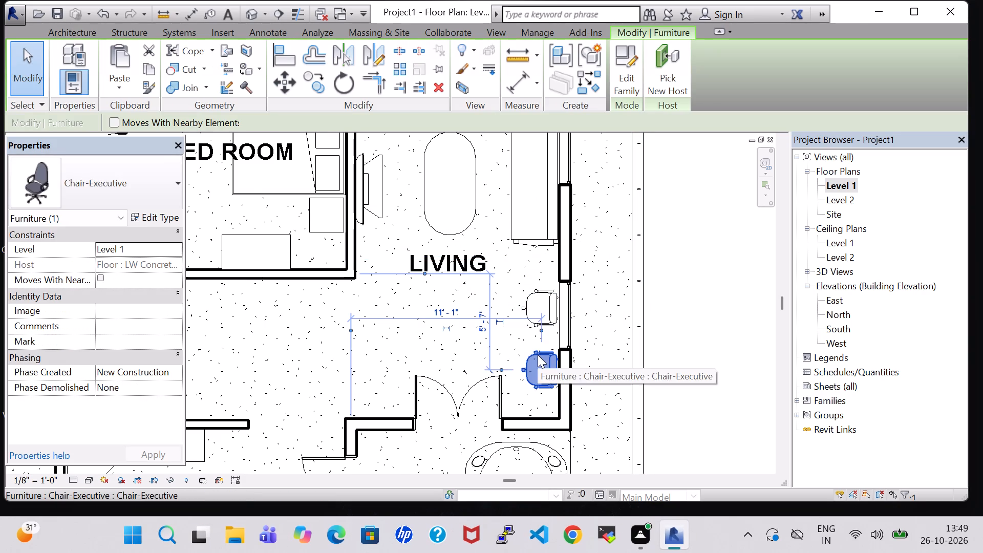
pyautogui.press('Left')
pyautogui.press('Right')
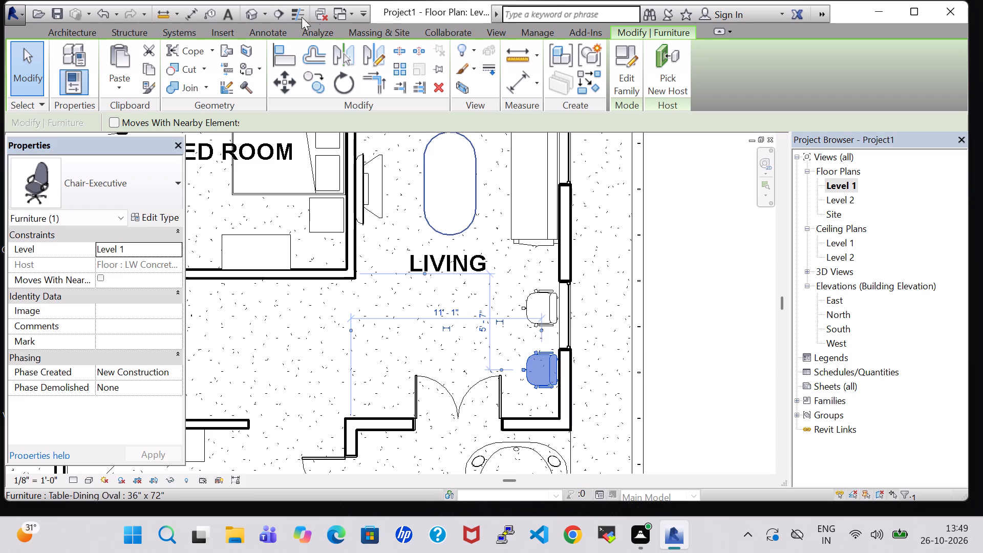
# Examine the Living room's new chairs and surrounding furniture in the 3D view from several angles.
pyautogui.click(250, 17)
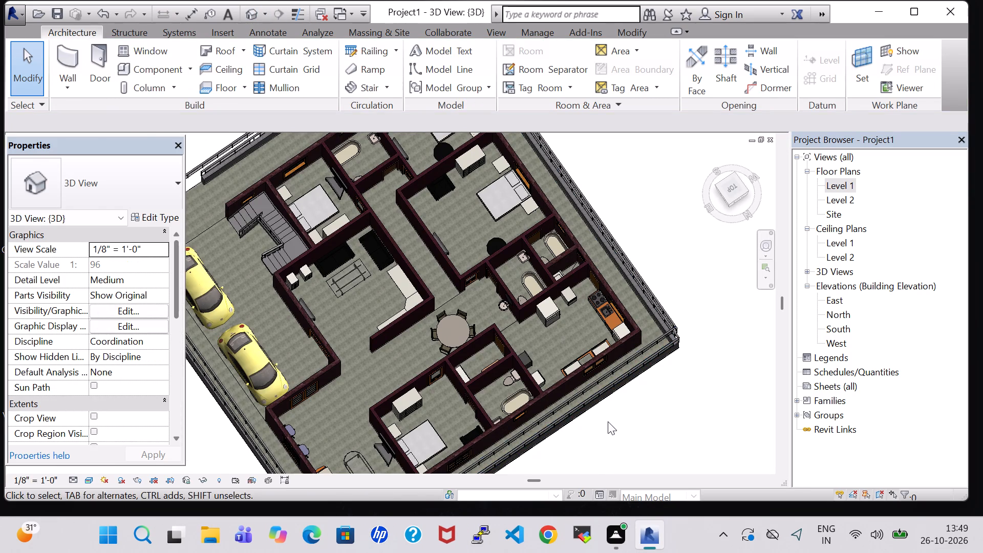
pyautogui.moveTo(608, 421); pyautogui.dragTo(608, 344, button='middle')
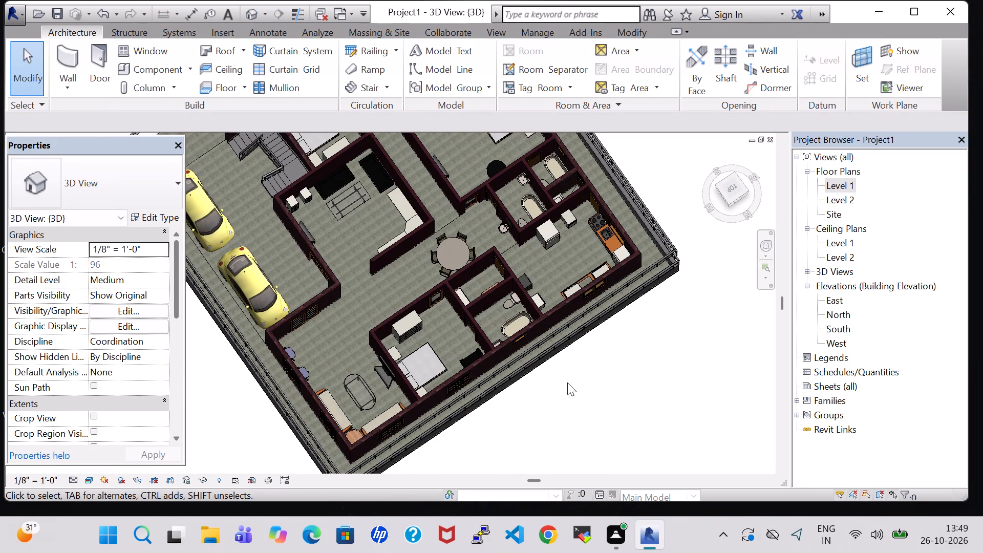
pyautogui.keyDown('shift'); pyautogui.moveTo(571, 389); pyautogui.dragTo(560, 392, button='middle'); pyautogui.keyUp('shift')
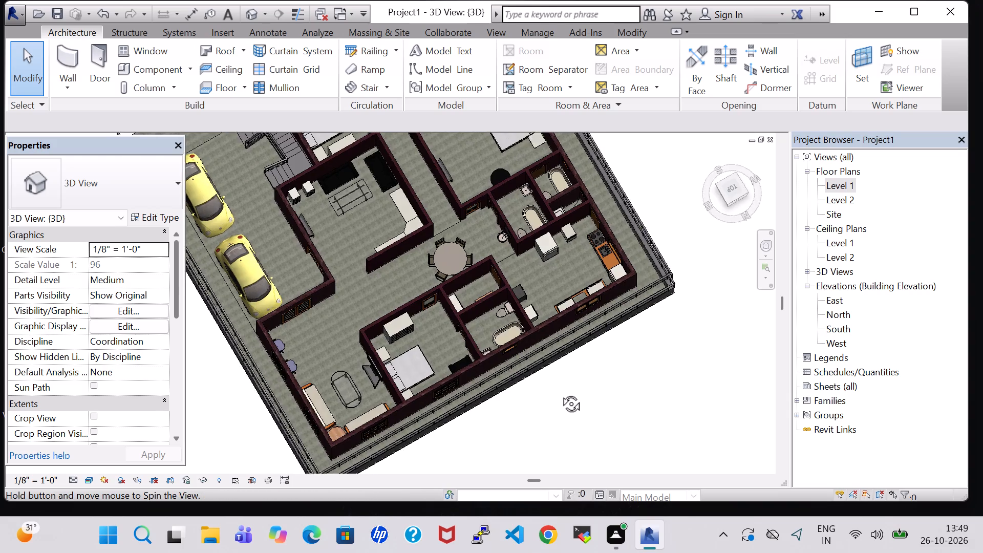
pyautogui.keyDown('shift'); pyautogui.moveTo(560, 392); pyautogui.dragTo(490, 356, button='middle'); pyautogui.keyUp('shift')
pyautogui.moveTo(611, 311); pyautogui.dragTo(603, 310, button='middle')
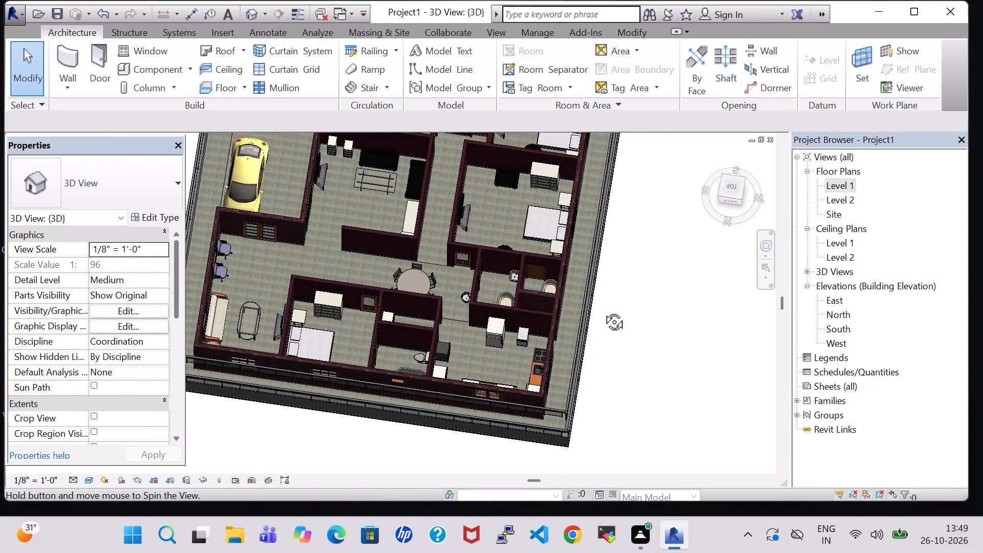
pyautogui.moveTo(603, 310); pyautogui.dragTo(601, 253, button='middle')
pyautogui.keyDown('shift'); pyautogui.middleClick(601, 253); pyautogui.keyUp('shift')
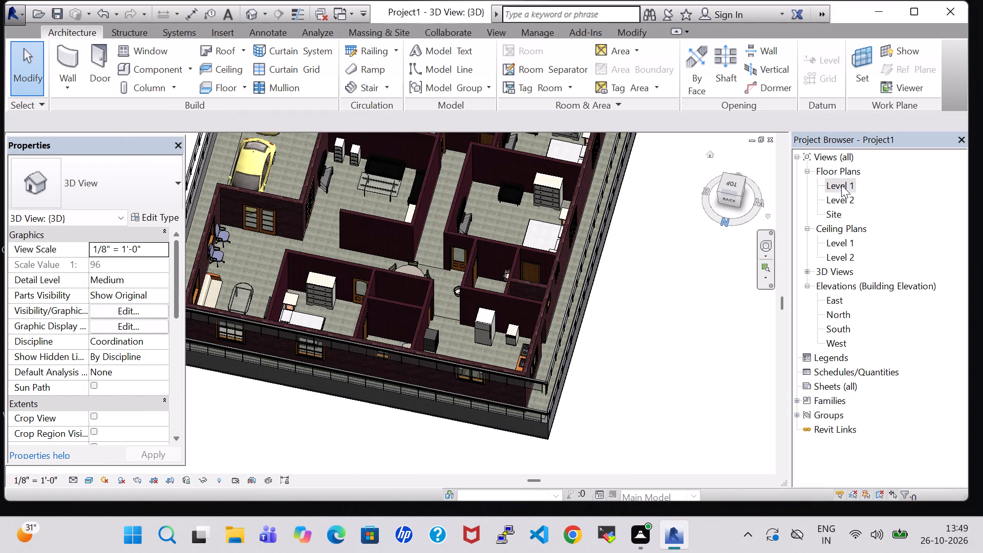
# On the Level 1 plan, place two more Chair-Executive chairs: one against the short wall beside the double entrance door, one against the Drawing wall near DINNING.
pyautogui.doubleClick(841, 185)
pyautogui.scroll(-3, 567, 301)
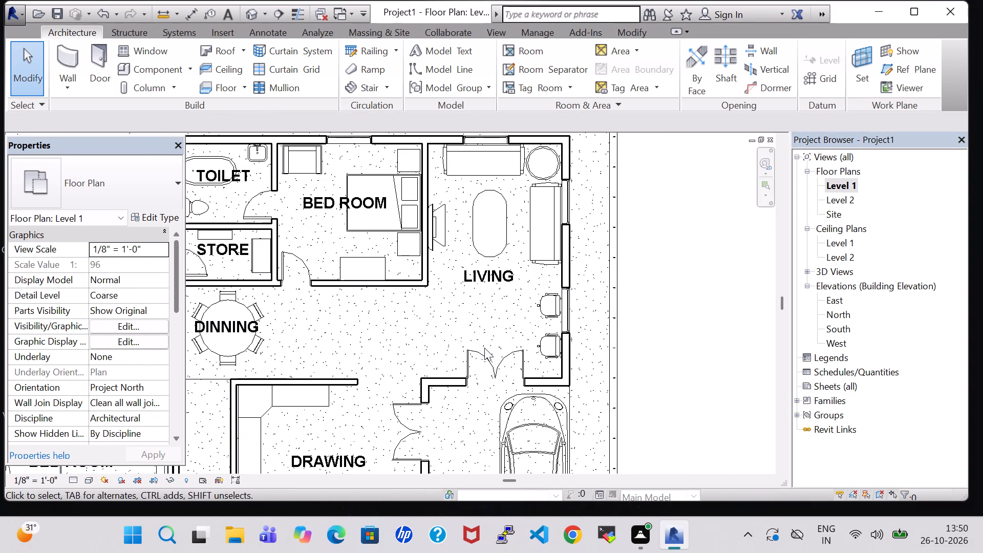
pyautogui.click(131, 65)
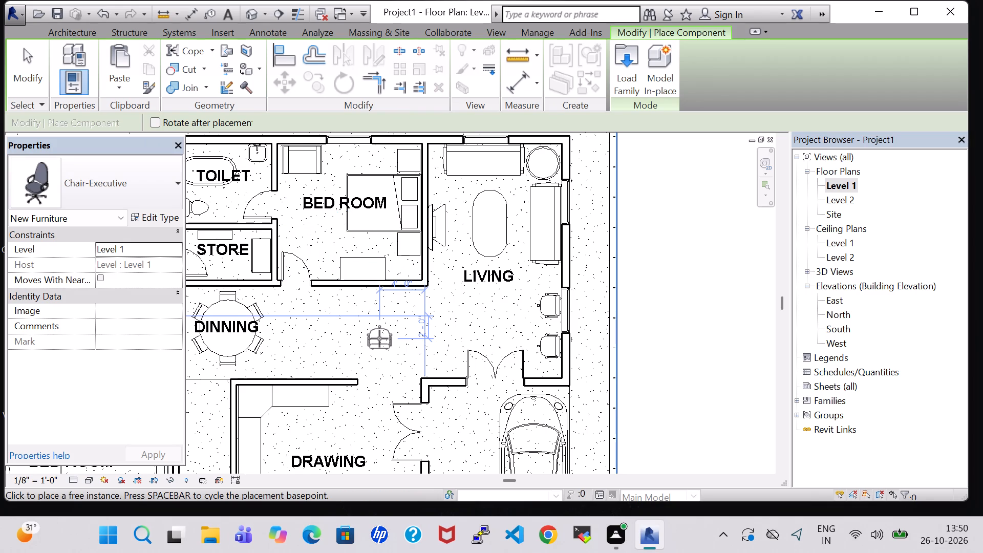
pyautogui.scroll(4, 446, 353)
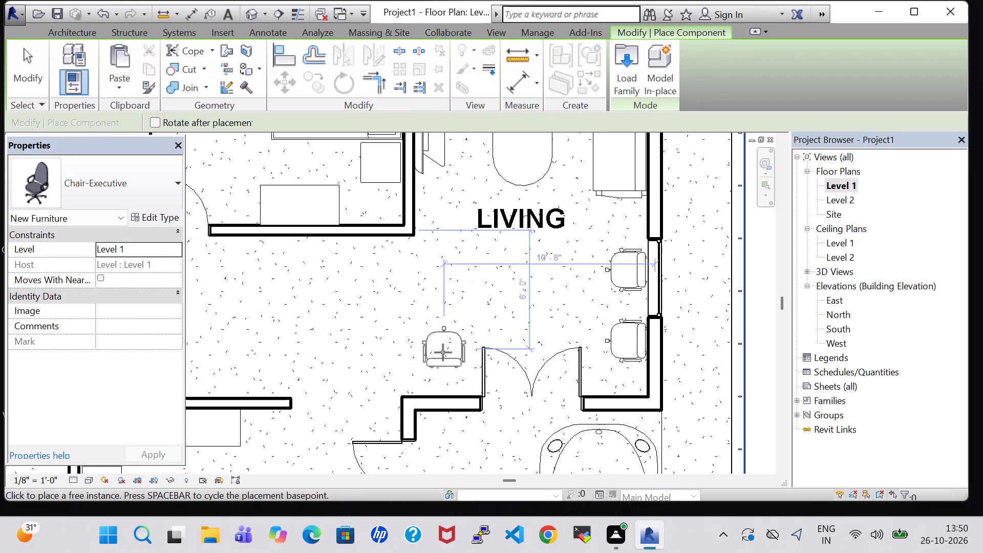
pyautogui.click(441, 377)
pyautogui.moveTo(373, 364); pyautogui.dragTo(579, 340, button='middle')
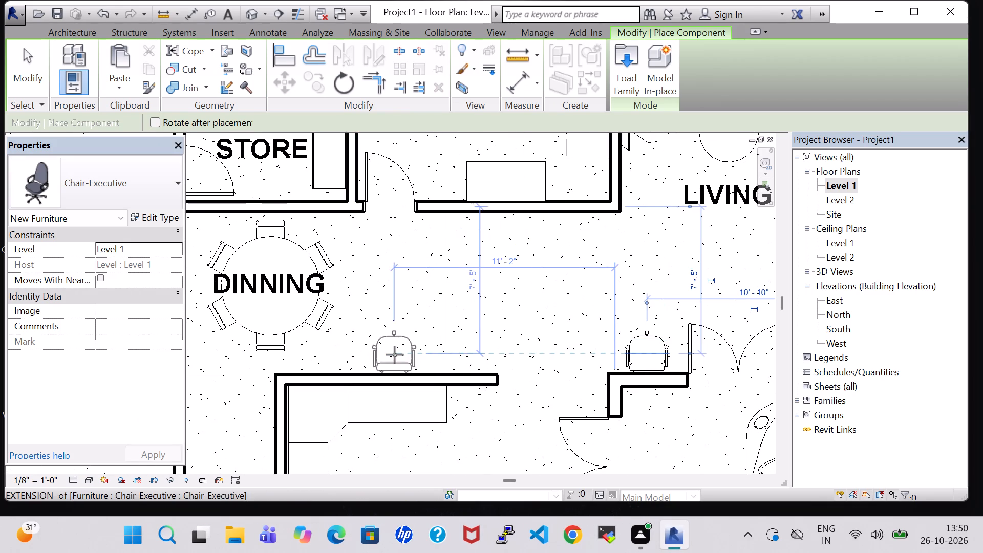
pyautogui.click(414, 356)
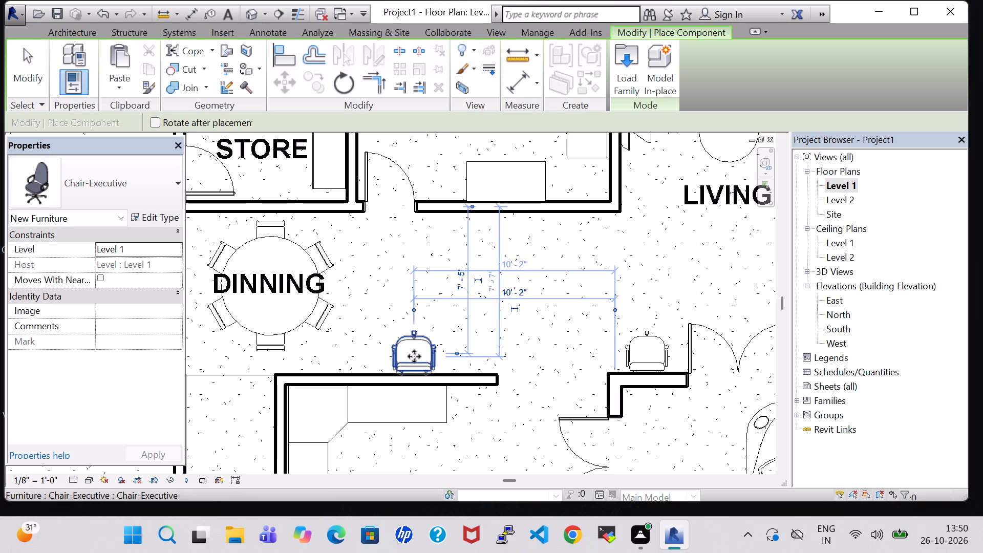
pyautogui.press('Escape')
pyautogui.press('Escape')
pyautogui.press('Escape')
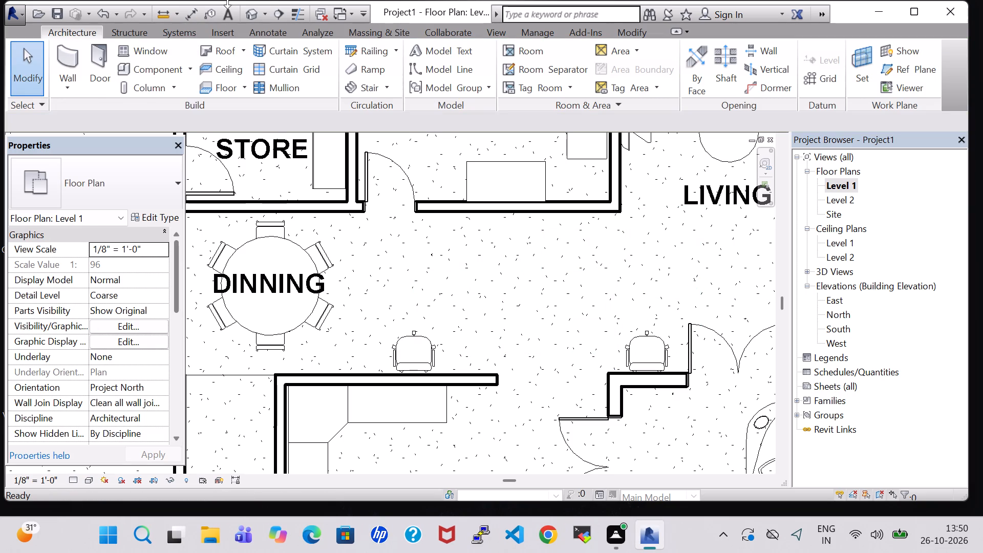
# Examine the furnished house in the 3D view from all sides, including the added chairs, bedrooms, kitchen and porch.
pyautogui.click(253, 13)
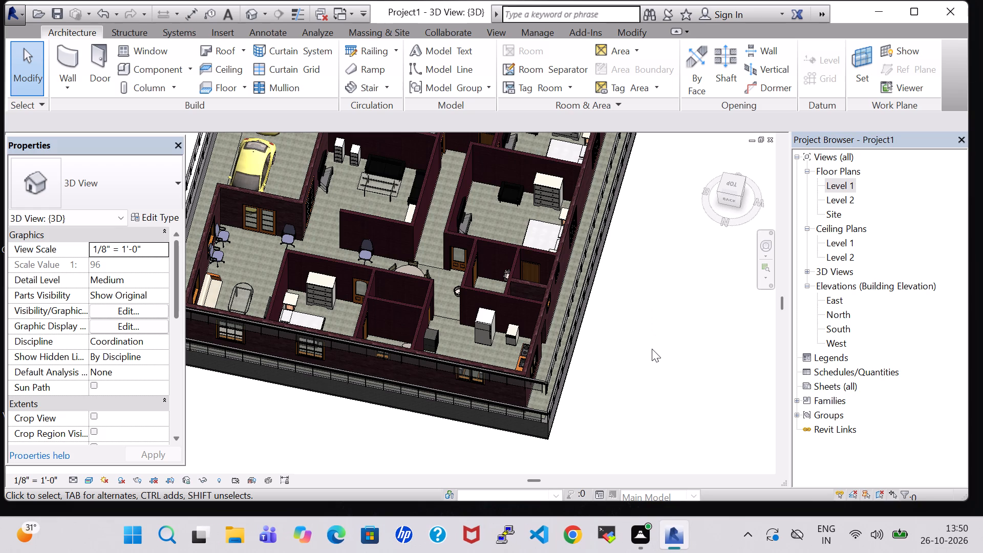
pyautogui.keyDown('shift'); pyautogui.moveTo(652, 349); pyautogui.dragTo(630, 354, button='middle'); pyautogui.keyUp('shift')
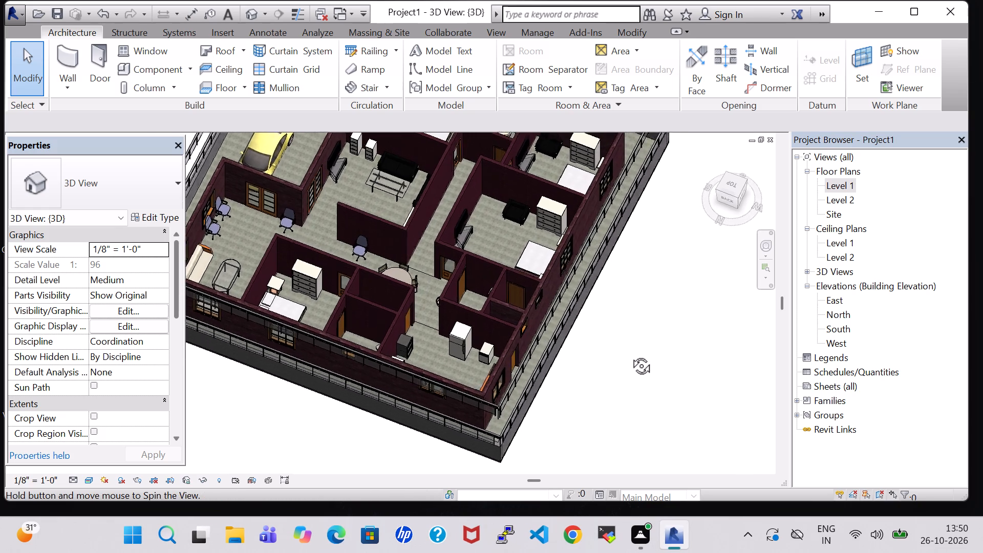
pyautogui.keyDown('shift'); pyautogui.moveTo(630, 354); pyautogui.dragTo(574, 369, button='middle'); pyautogui.keyUp('shift')
pyautogui.moveTo(574, 369); pyautogui.dragTo(584, 350, button='middle')
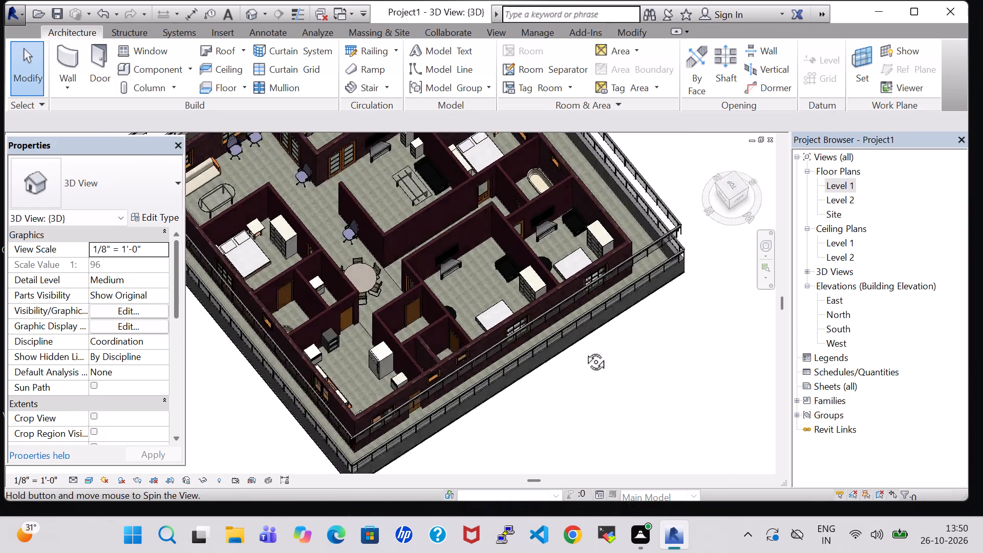
pyautogui.moveTo(584, 350); pyautogui.dragTo(591, 336, button='middle')
pyautogui.keyDown('shift'); pyautogui.moveTo(591, 336); pyautogui.dragTo(566, 409, button='middle'); pyautogui.keyUp('shift')
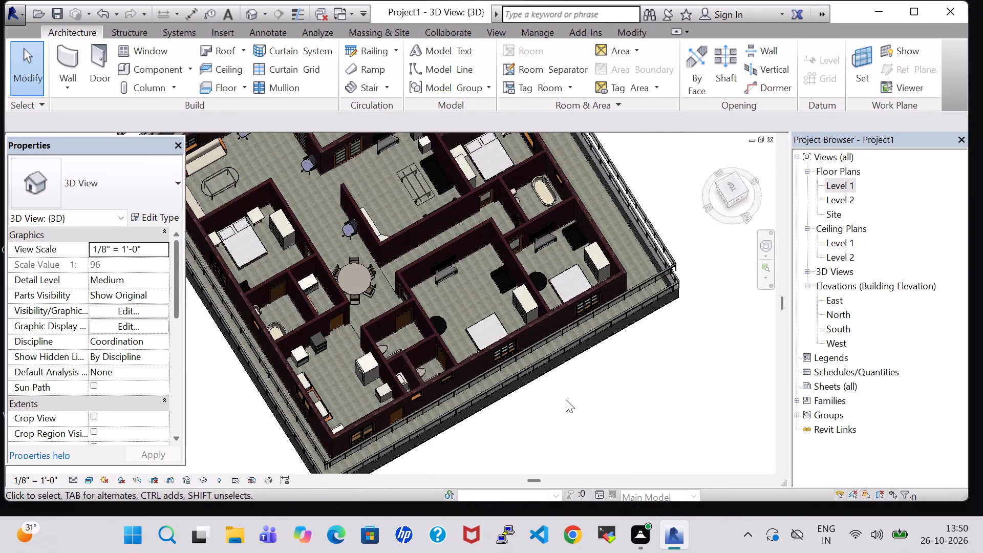
pyautogui.keyDown('shift'); pyautogui.moveTo(566, 394); pyautogui.dragTo(588, 408, button='middle'); pyautogui.keyUp('shift')
pyautogui.moveTo(587, 352); pyautogui.dragTo(630, 408, button='middle')
pyautogui.keyDown('shift'); pyautogui.scroll(-1, 587, 352); pyautogui.keyUp('shift')
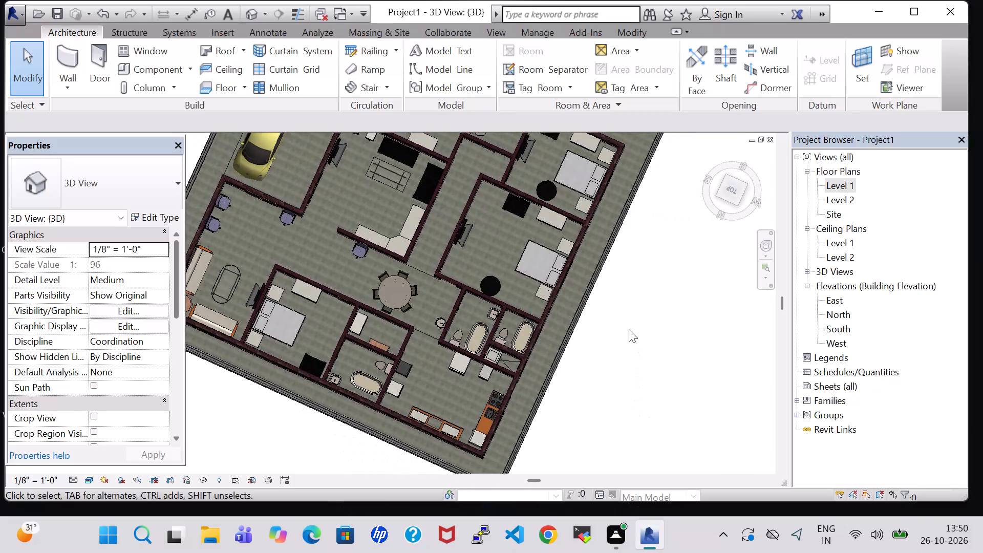
pyautogui.keyDown('shift'); pyautogui.moveTo(629, 329); pyautogui.dragTo(639, 349, button='middle'); pyautogui.keyUp('shift')
pyautogui.moveTo(604, 328); pyautogui.dragTo(654, 336, button='middle')
pyautogui.keyDown('shift'); pyautogui.moveTo(535, 434); pyautogui.dragTo(622, 331, button='middle'); pyautogui.keyUp('shift')
pyautogui.scroll(-1, 621, 333)
pyautogui.keyDown('shift'); pyautogui.moveTo(615, 336); pyautogui.dragTo(633, 317, button='middle'); pyautogui.keyUp('shift')
pyautogui.keyDown('shift'); pyautogui.middleClick(633, 317); pyautogui.keyUp('shift')
pyautogui.keyDown('shift'); pyautogui.moveTo(633, 313); pyautogui.dragTo(634, 313, button='middle'); pyautogui.keyUp('shift')
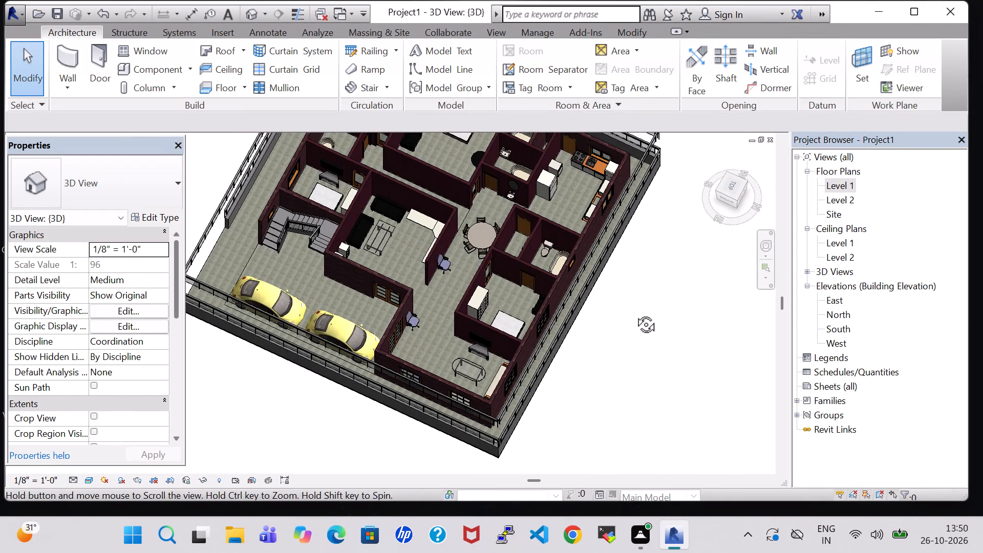
pyautogui.keyDown('shift'); pyautogui.moveTo(634, 313); pyautogui.dragTo(657, 260, button='middle'); pyautogui.keyUp('shift')
pyautogui.keyDown('shift'); pyautogui.moveTo(652, 305); pyautogui.dragTo(685, 312, button='middle'); pyautogui.keyUp('shift')
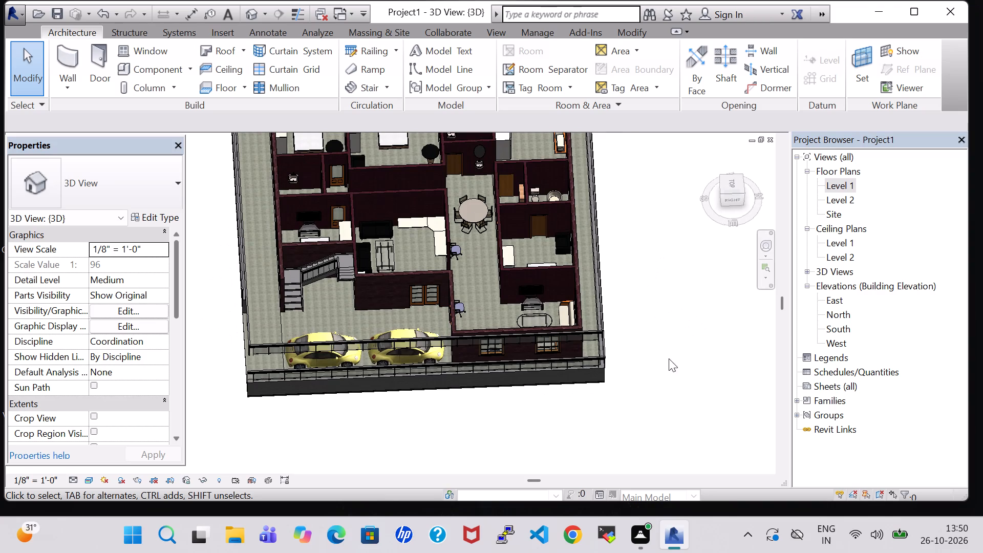
pyautogui.keyDown('shift'); pyautogui.moveTo(627, 391); pyautogui.dragTo(672, 368, button='middle'); pyautogui.keyUp('shift')
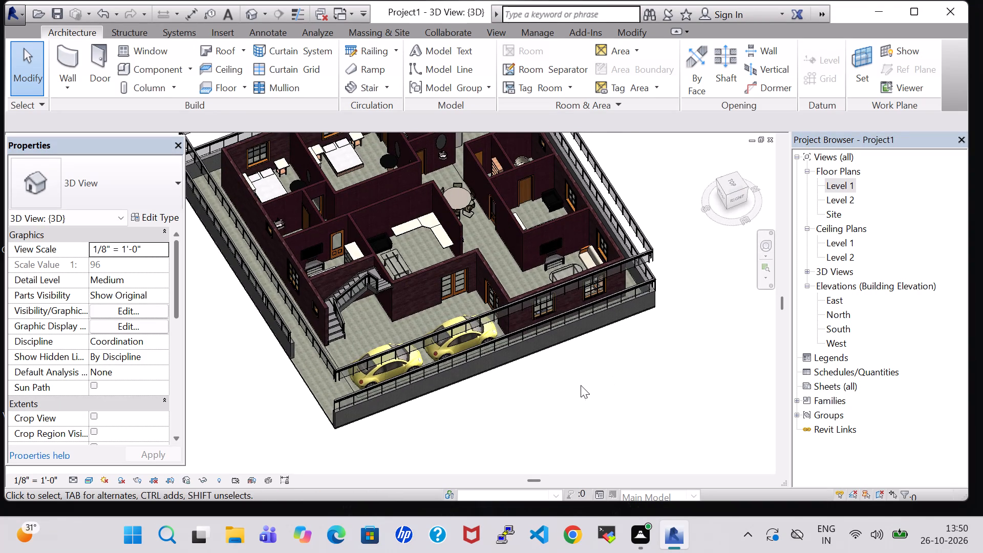
pyautogui.keyDown('shift'); pyautogui.moveTo(581, 385); pyautogui.dragTo(606, 383, button='middle'); pyautogui.keyUp('shift')
pyautogui.keyDown('shift'); pyautogui.moveTo(659, 374); pyautogui.dragTo(699, 360, button='middle'); pyautogui.keyUp('shift')
pyautogui.keyDown('shift'); pyautogui.moveTo(590, 315); pyautogui.dragTo(616, 318, button='middle'); pyautogui.keyUp('shift')
pyautogui.keyDown('shift'); pyautogui.moveTo(635, 310); pyautogui.dragTo(654, 275, button='middle'); pyautogui.keyUp('shift')
pyautogui.keyDown('shift'); pyautogui.middleClick(658, 264); pyautogui.keyUp('shift')
pyautogui.moveTo(638, 248); pyautogui.dragTo(648, 321, button='middle')
pyautogui.keyDown('shift'); pyautogui.middleClick(648, 321); pyautogui.keyUp('shift')
pyautogui.keyDown('shift'); pyautogui.moveTo(648, 319); pyautogui.dragTo(656, 306, button='middle'); pyautogui.keyUp('shift')
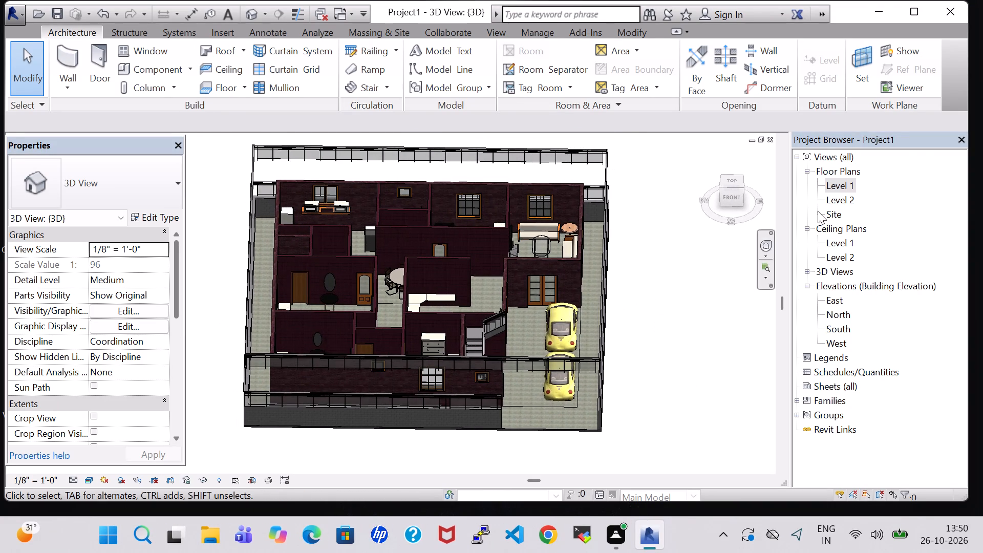
# From the Level 1 plan, load the RPC Notebook Computer family from the library's Entourage folder.
pyautogui.doubleClick(839, 188)
pyautogui.scroll(-4, 535, 227)
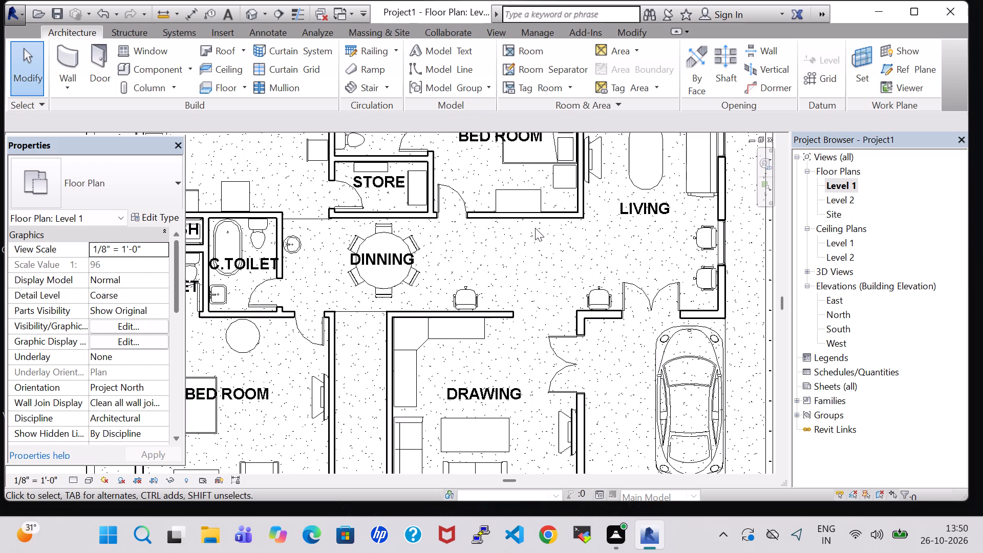
pyautogui.scroll(-4, 535, 228)
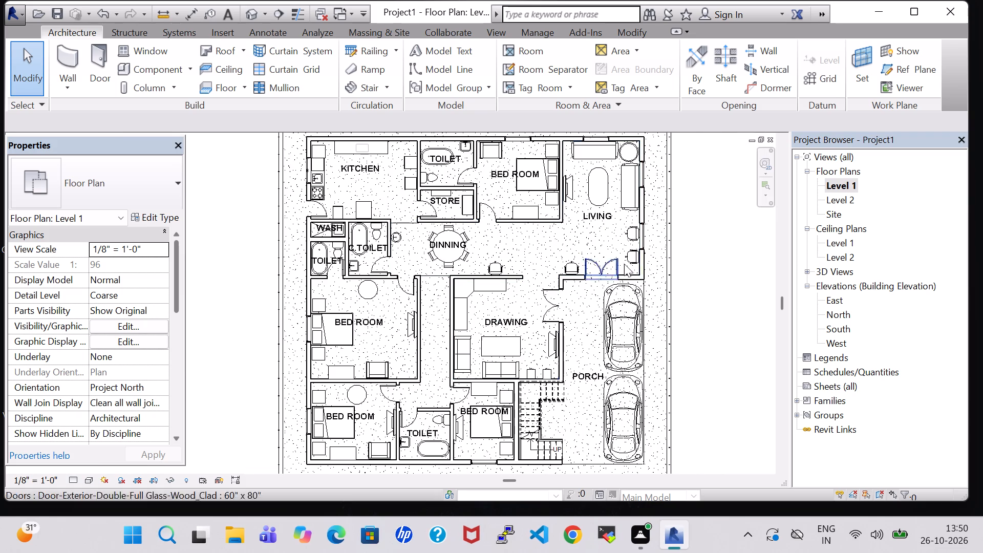
pyautogui.click(163, 64)
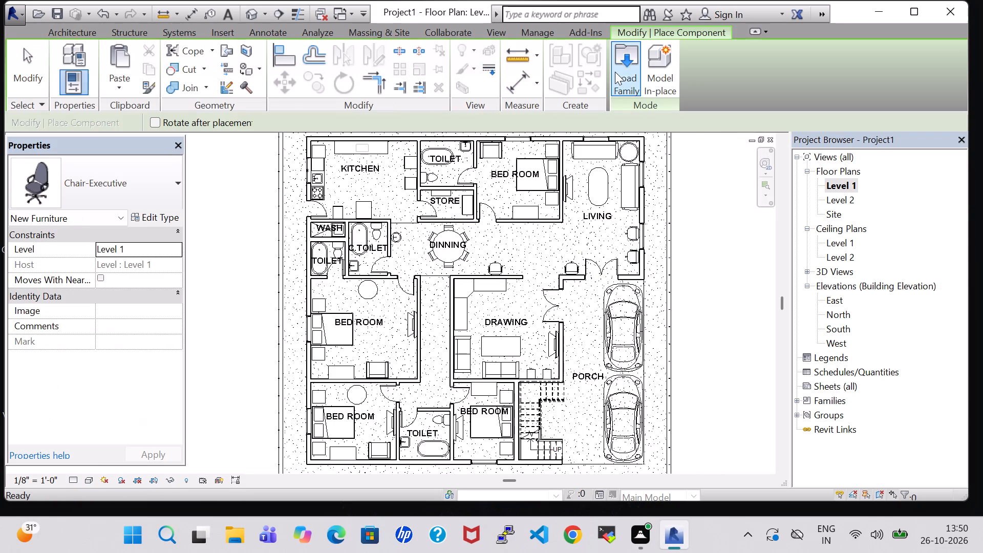
pyautogui.click(623, 69)
pyautogui.scroll(-1, 561, 222)
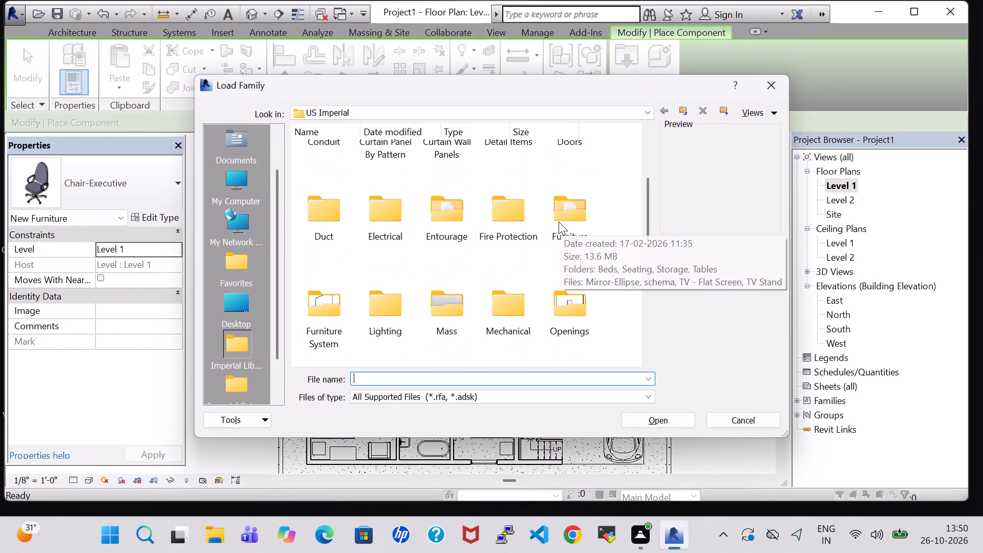
pyautogui.scroll(-1, 548, 224)
pyautogui.scroll(-1, 456, 219)
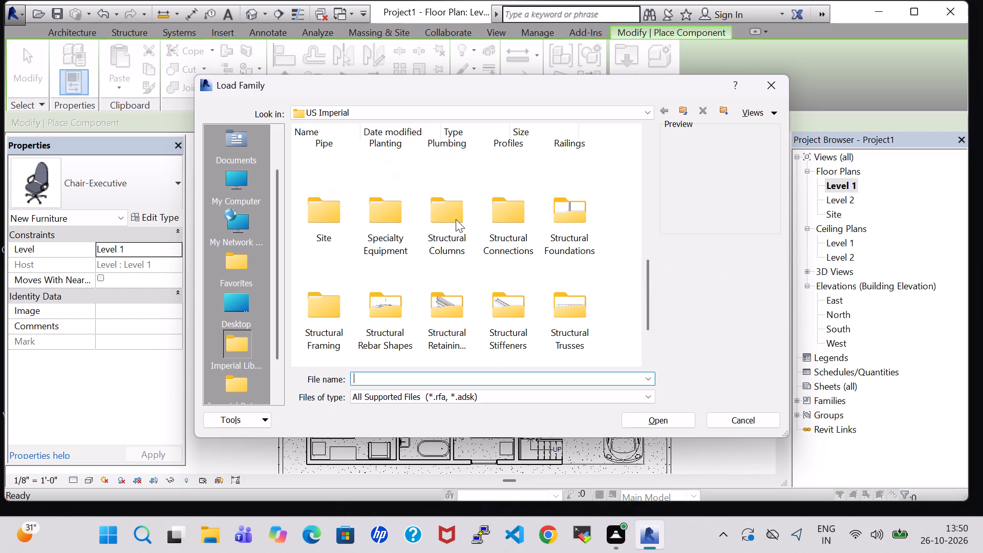
pyautogui.scroll(2, 387, 222)
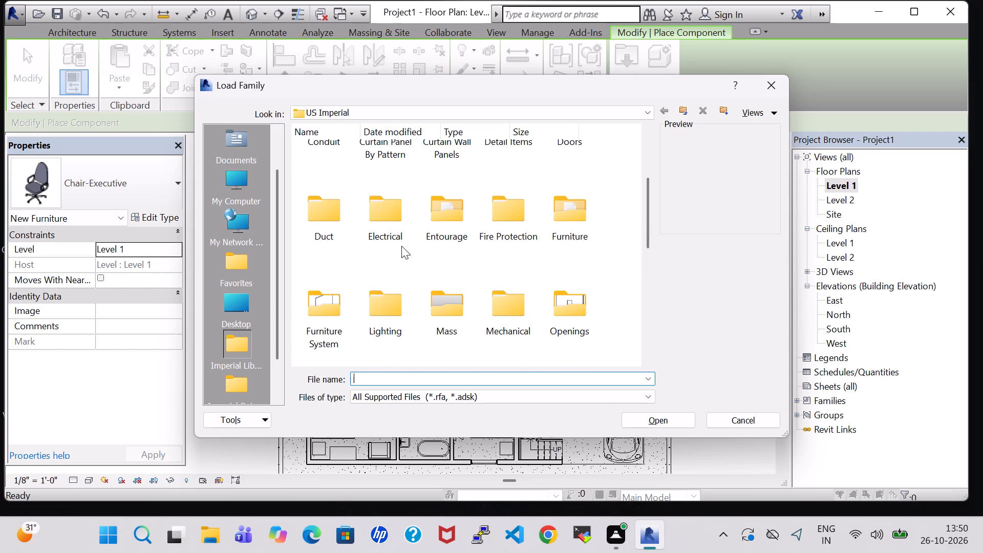
pyautogui.scroll(-1, 414, 238)
pyautogui.scroll(1, 407, 259)
pyautogui.doubleClick(445, 221)
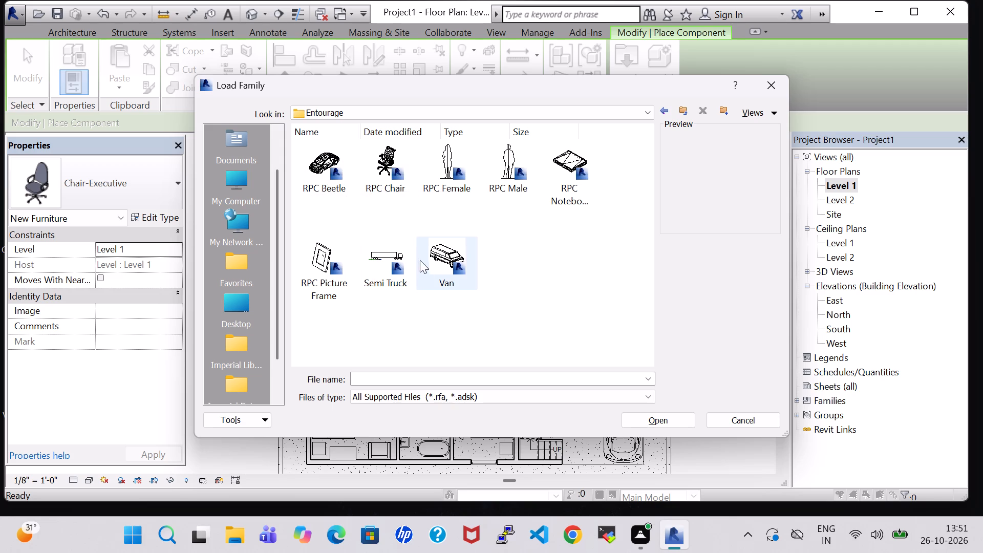
pyautogui.click(564, 169)
pyautogui.click(660, 421)
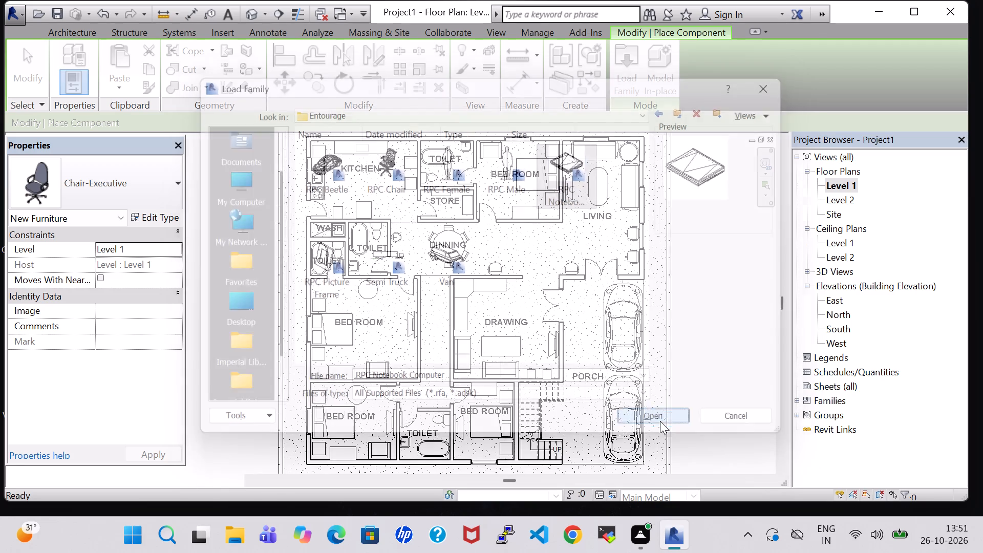
pyautogui.scroll(12, 475, 332)
pyautogui.moveTo(512, 262); pyautogui.dragTo(508, 405, button='middle')
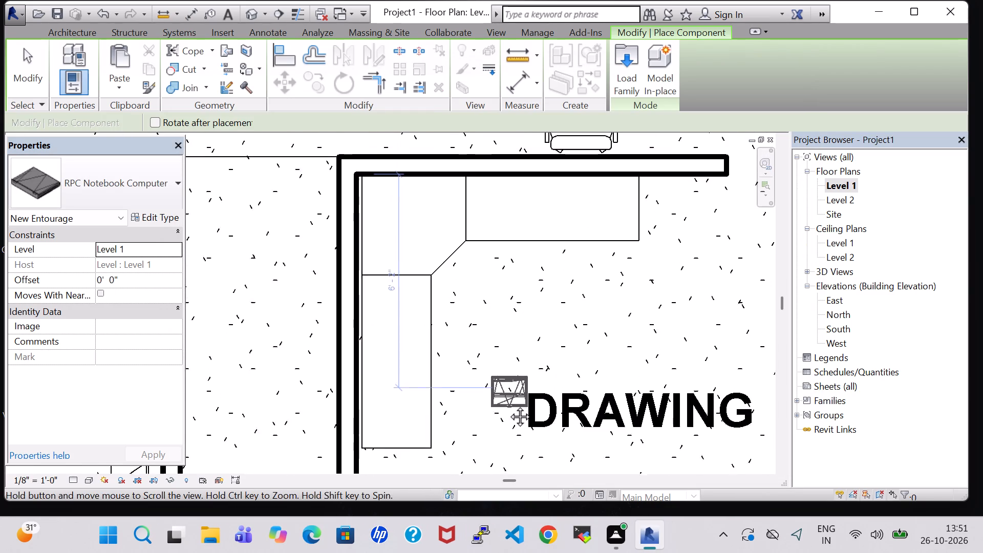
pyautogui.moveTo(508, 405); pyautogui.dragTo(507, 410, button='middle')
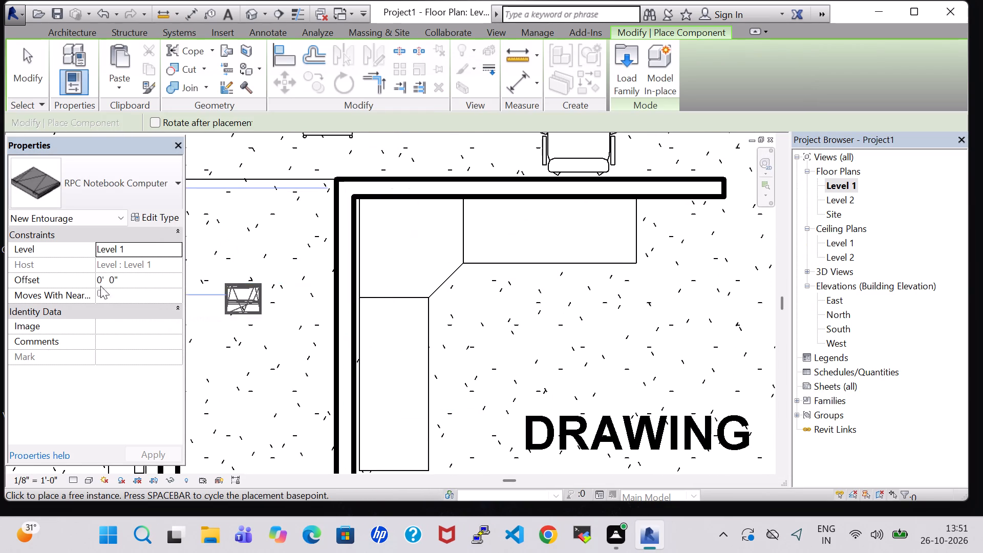
pyautogui.press('Escape')
# Inspect the type properties of the Drawing room's Work Station Desktops desk for its desktop height.
pyautogui.click(508, 263)
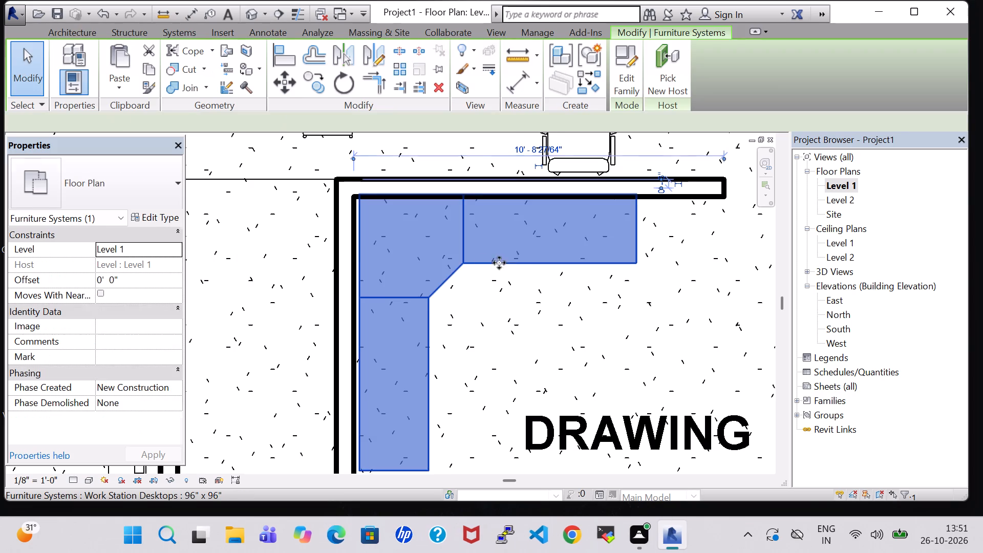
pyautogui.click(165, 214)
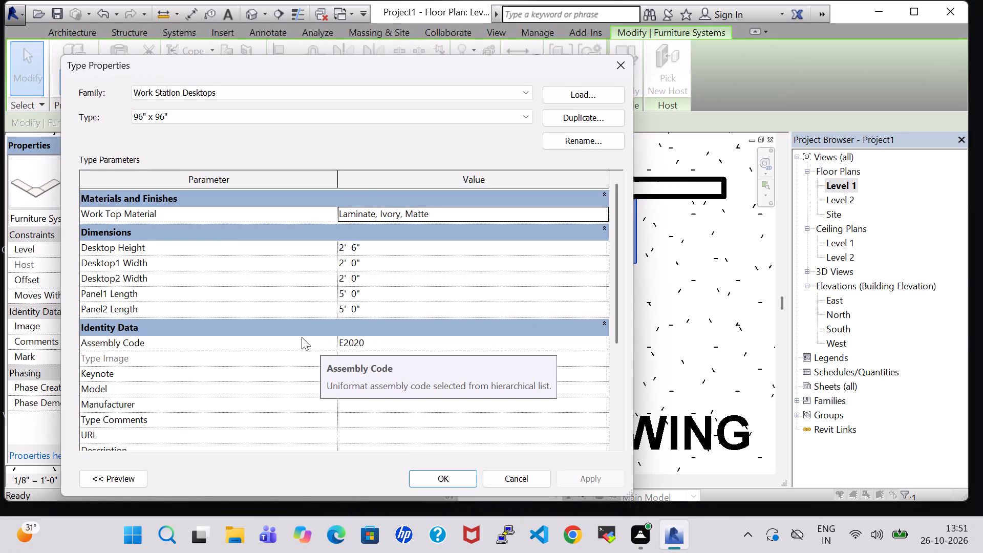
pyautogui.click(618, 61)
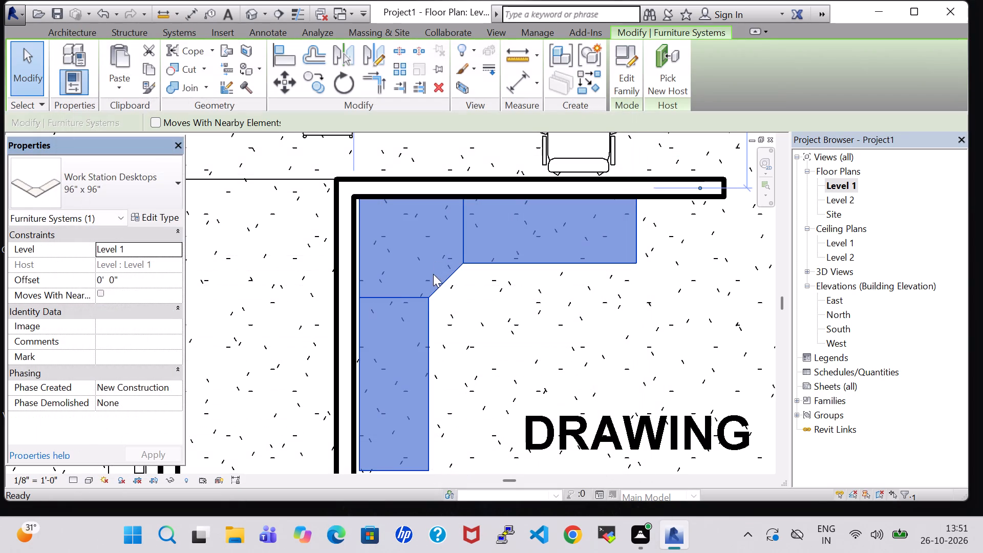
pyautogui.click(229, 261)
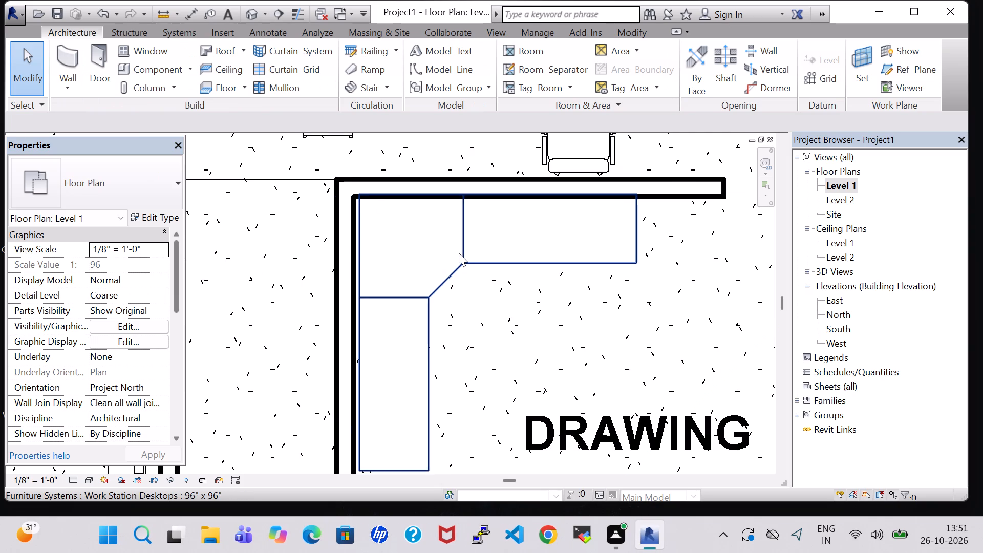
pyautogui.click(459, 253)
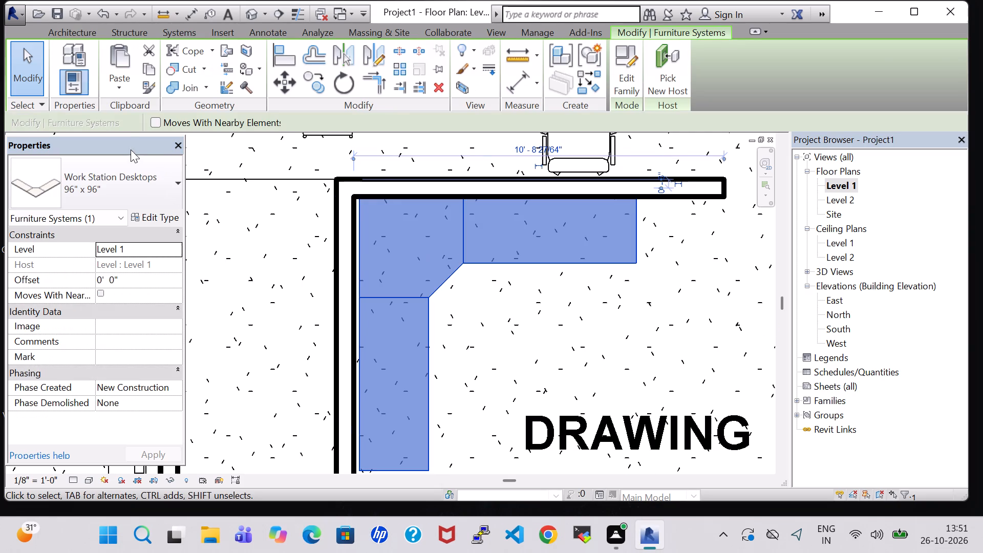
# Place two RPC Notebook Computers at a 2' 6" offset, one on each wing of the Drawing room desk, turning the second to suit its wing.
pyautogui.click(58, 33)
pyautogui.click(140, 64)
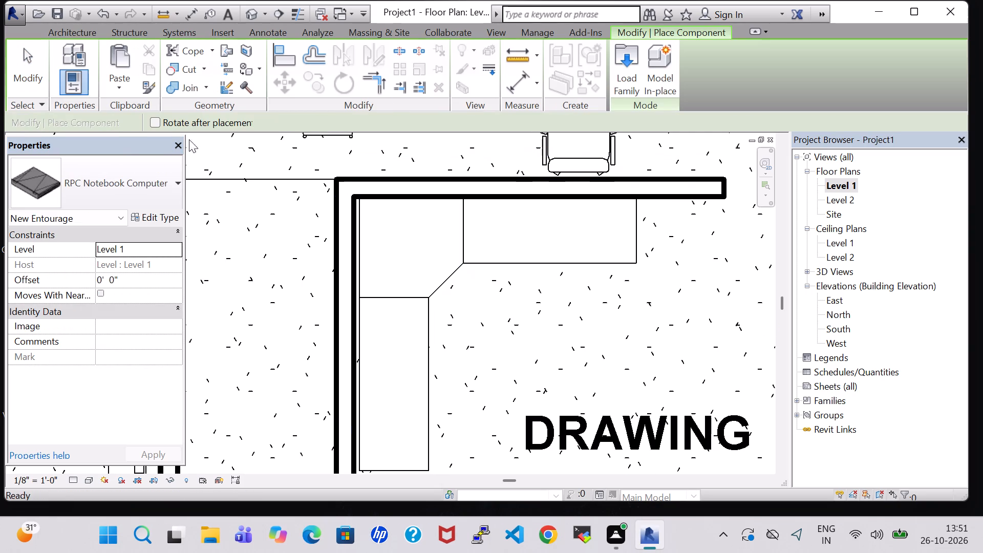
pyautogui.click(101, 284)
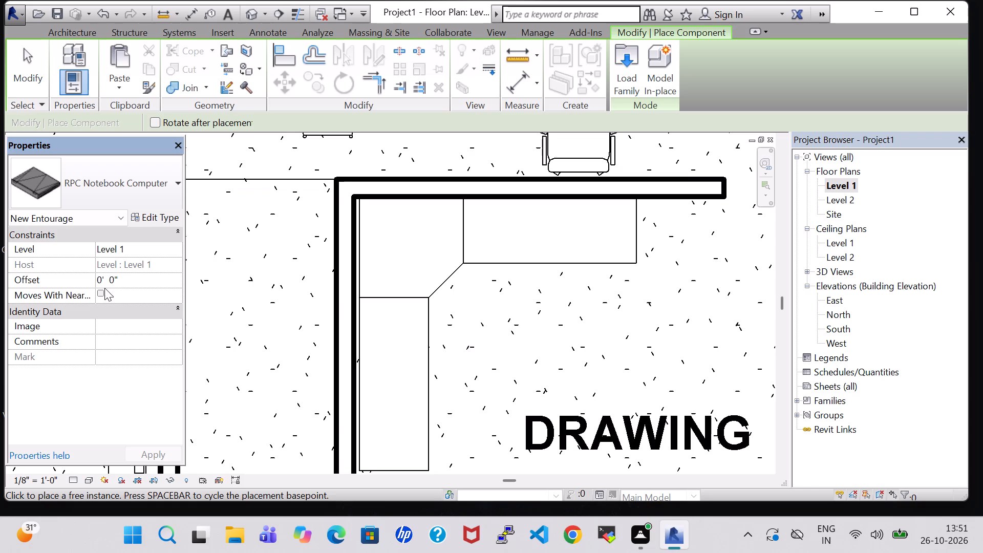
pyautogui.press('Right')
pyautogui.press('BackSpace')
pyautogui.press('2')
pyautogui.click(114, 280)
pyautogui.press('BackSpace')
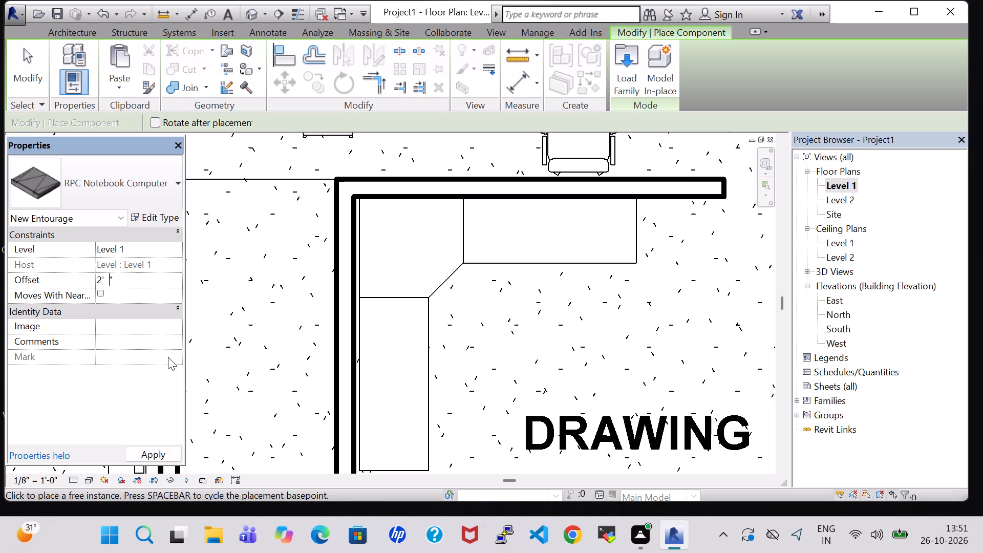
pyautogui.press('6')
pyautogui.press('Return')
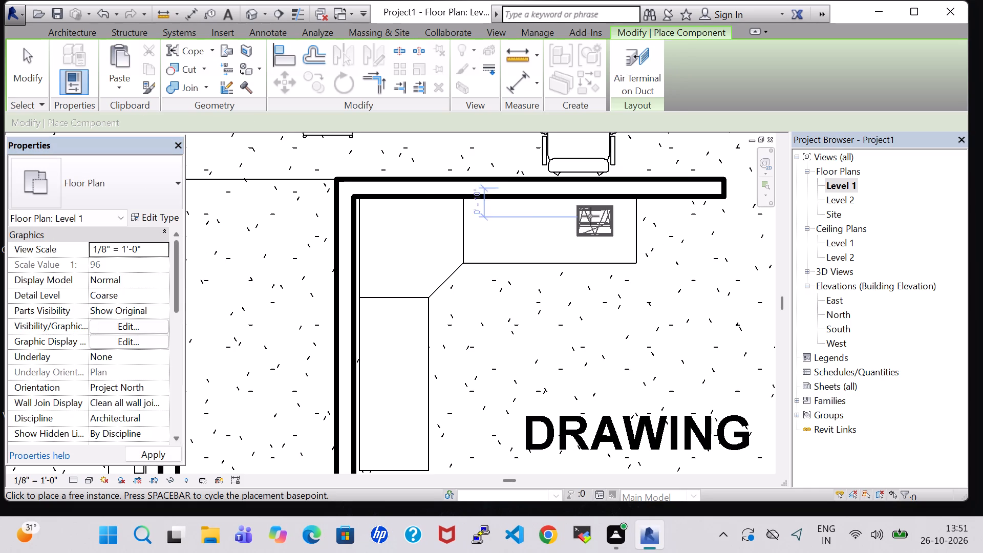
pyautogui.click(540, 228)
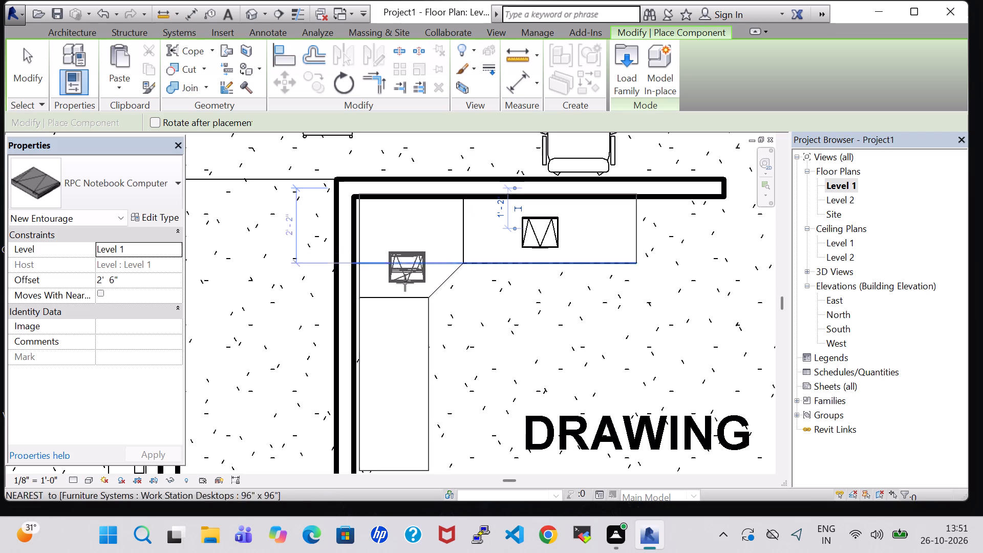
pyautogui.press('space')
pyautogui.click(390, 391)
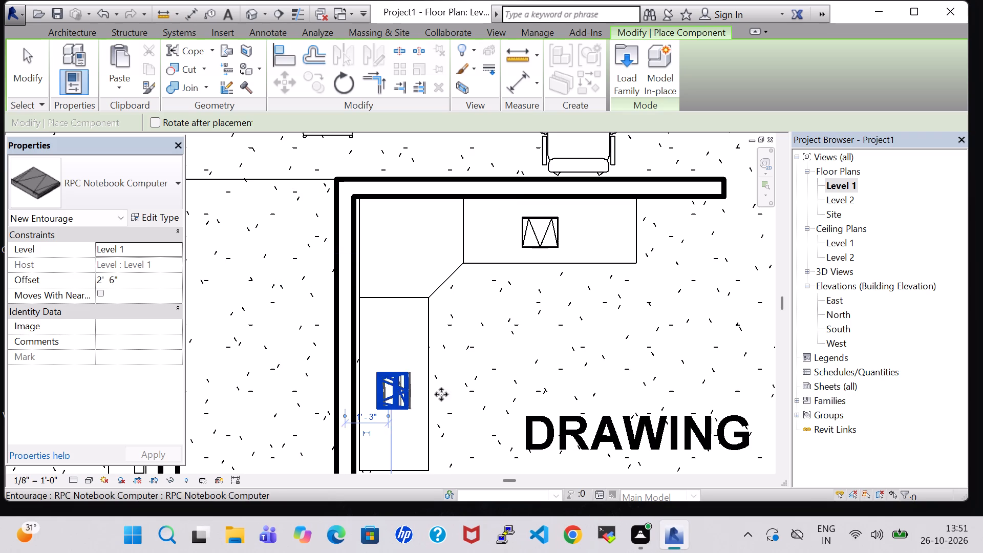
pyautogui.press('Escape')
pyautogui.press('Escape')
pyautogui.press('Escape')
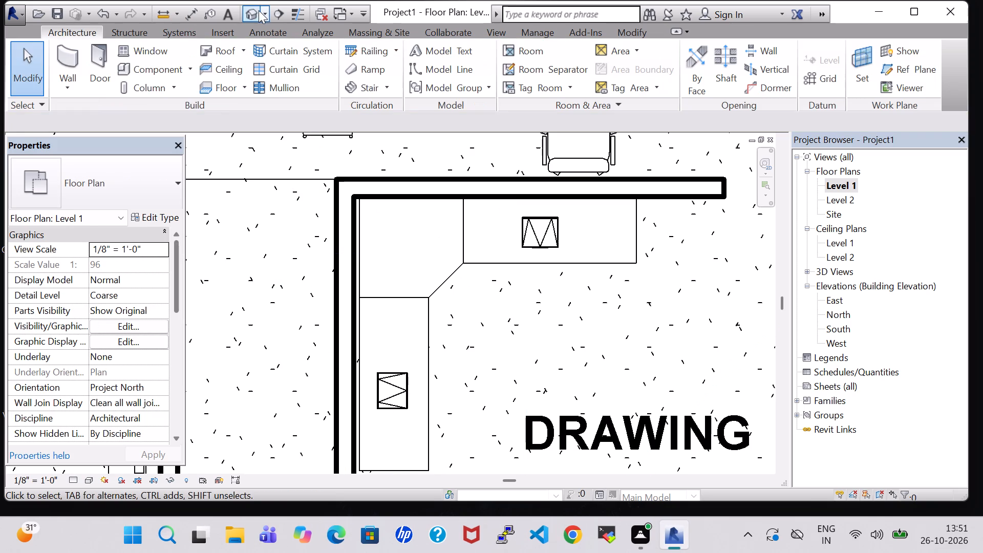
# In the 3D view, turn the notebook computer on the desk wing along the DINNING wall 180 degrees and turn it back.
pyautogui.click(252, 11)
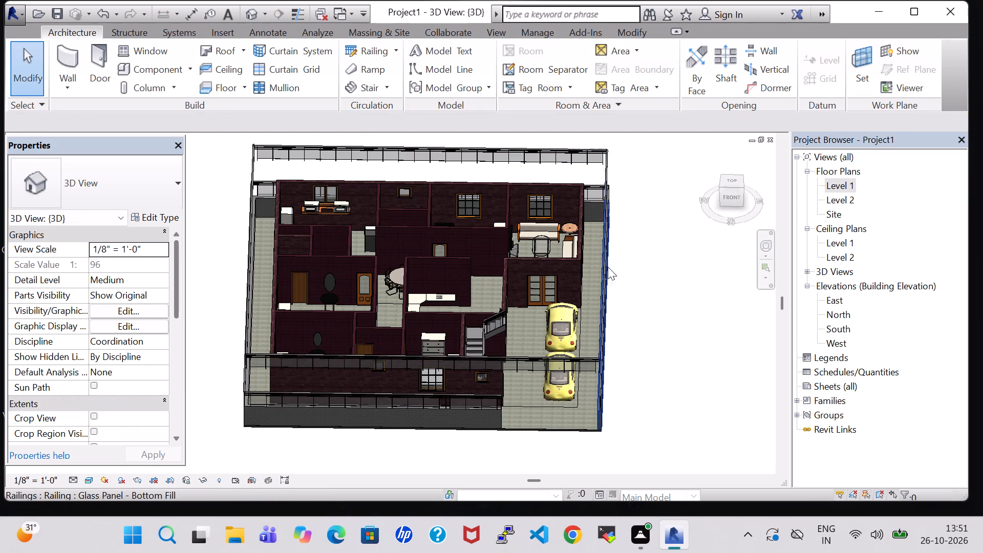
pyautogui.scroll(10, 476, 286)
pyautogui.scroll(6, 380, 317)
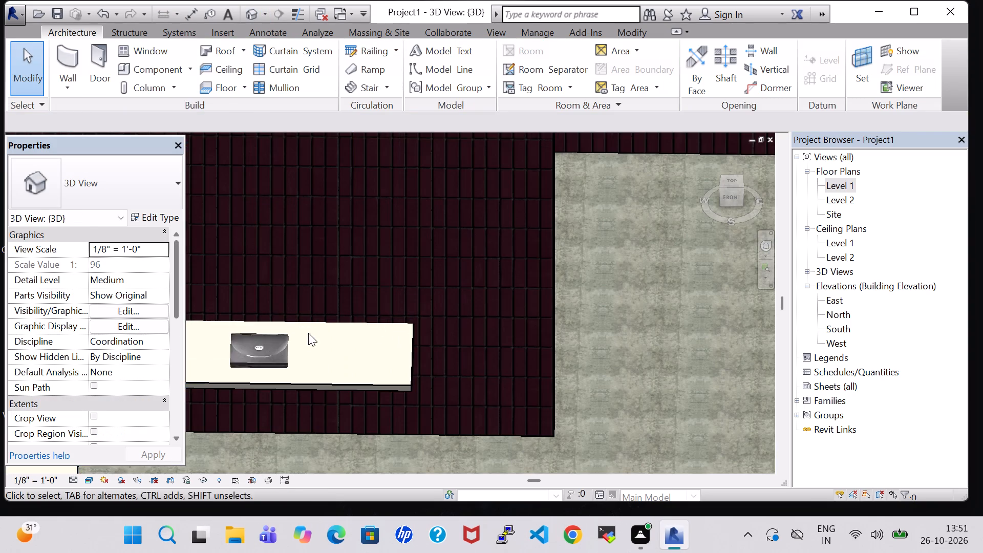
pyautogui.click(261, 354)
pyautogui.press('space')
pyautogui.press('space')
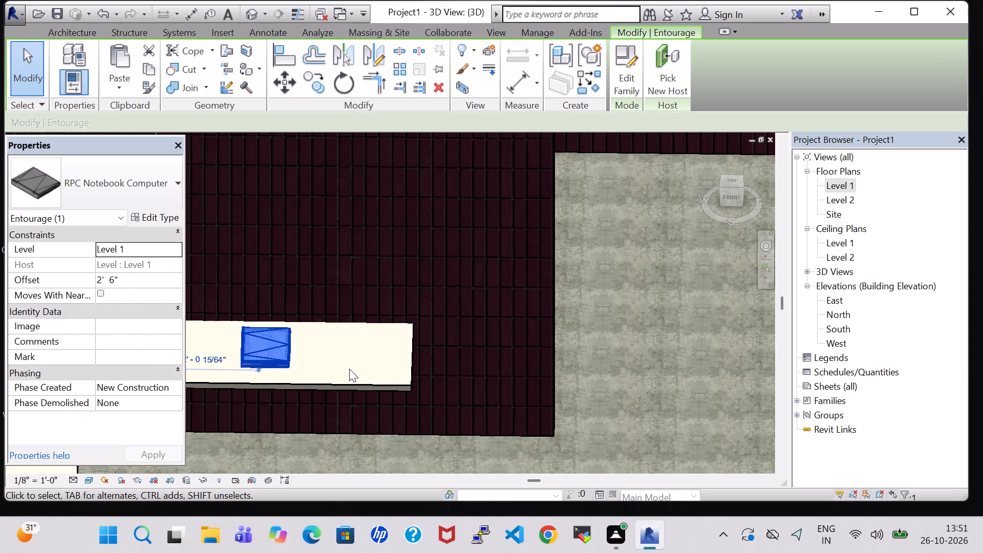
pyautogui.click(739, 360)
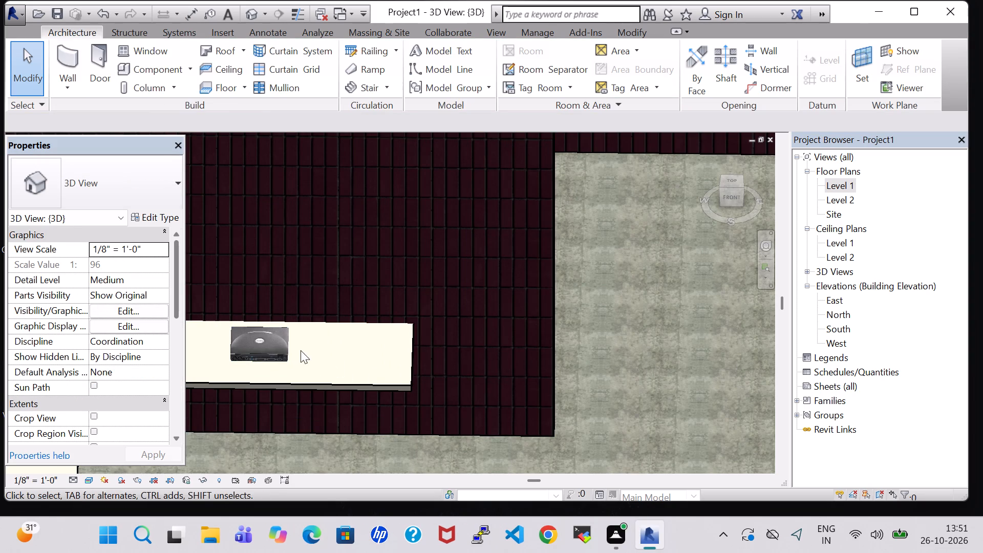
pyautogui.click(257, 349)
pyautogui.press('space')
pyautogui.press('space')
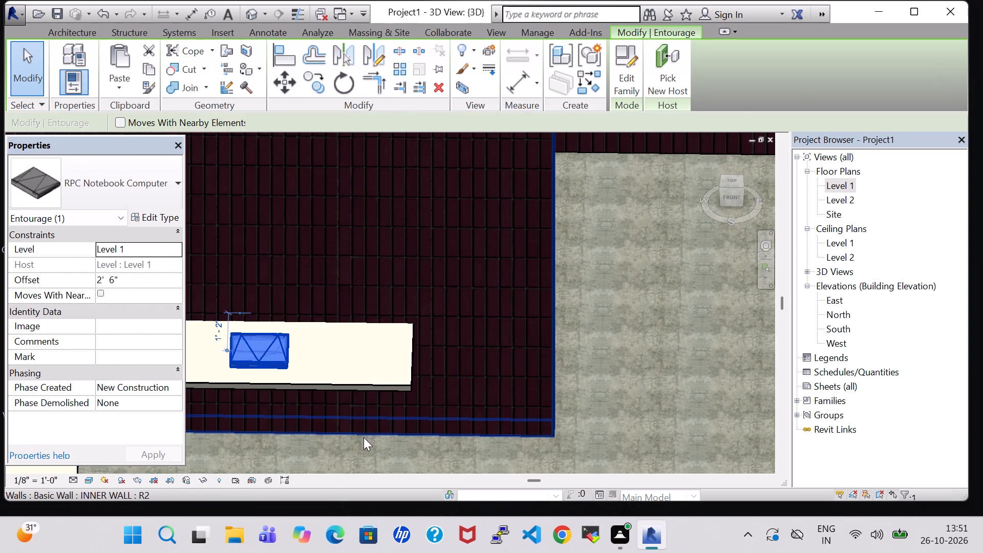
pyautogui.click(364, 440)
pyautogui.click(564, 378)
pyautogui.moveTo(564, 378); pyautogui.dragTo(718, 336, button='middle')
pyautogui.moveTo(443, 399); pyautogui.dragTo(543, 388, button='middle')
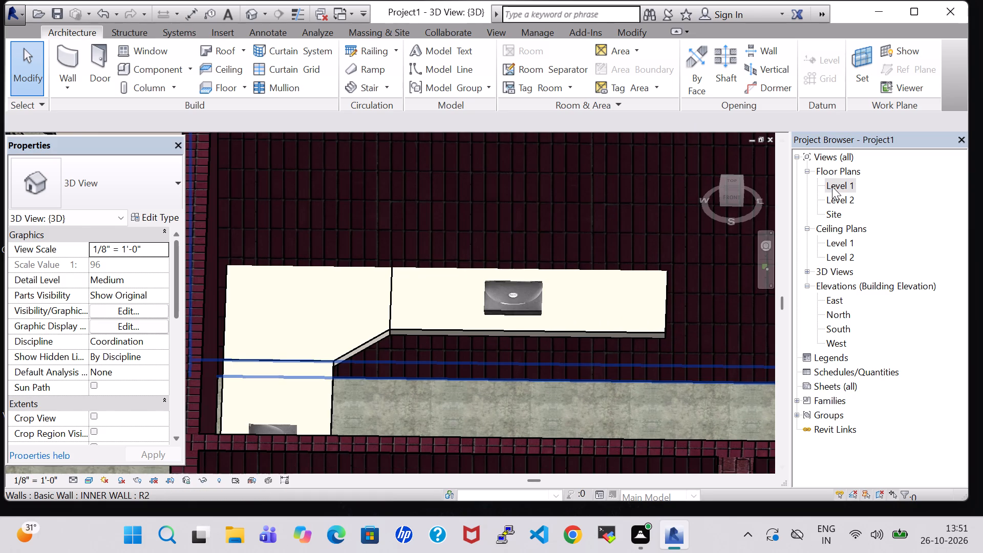
# From the Level 1 plan, load the RPC Chair family from the library's Entourage folder.
pyautogui.doubleClick(832, 186)
pyautogui.scroll(-4, 603, 228)
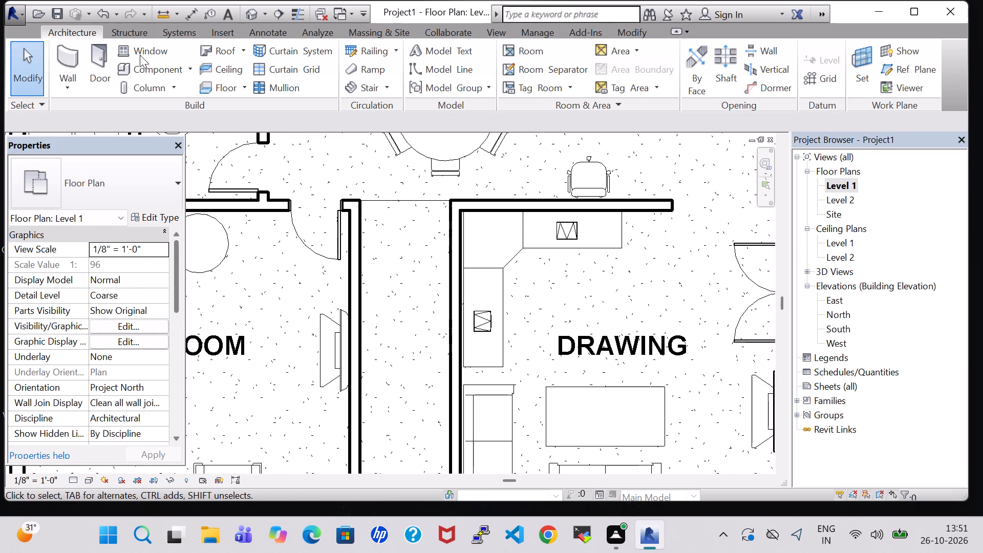
pyautogui.click(140, 62)
pyautogui.click(632, 63)
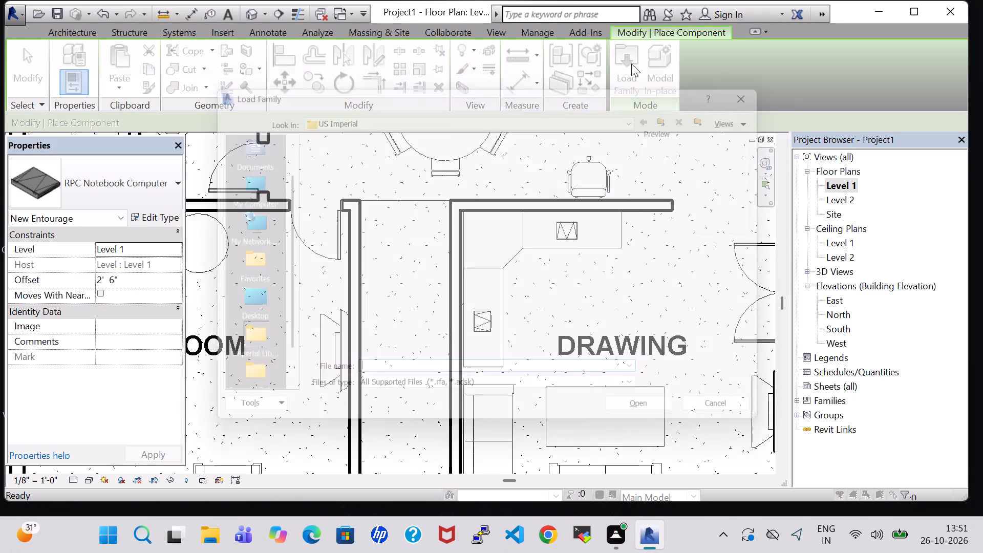
pyautogui.scroll(-1, 620, 203)
pyautogui.scroll(-1, 548, 223)
pyautogui.scroll(1, 461, 233)
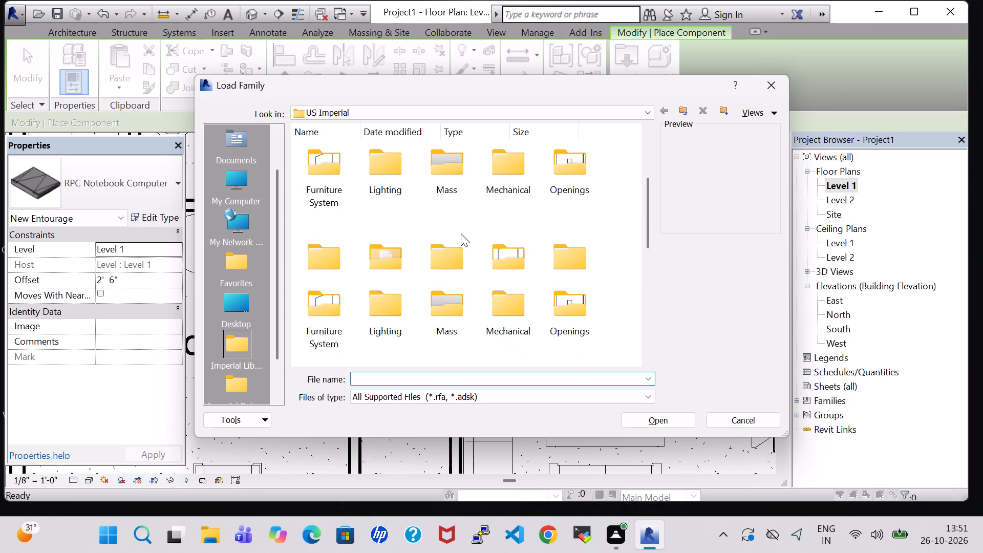
pyautogui.doubleClick(457, 226)
pyautogui.click(390, 167)
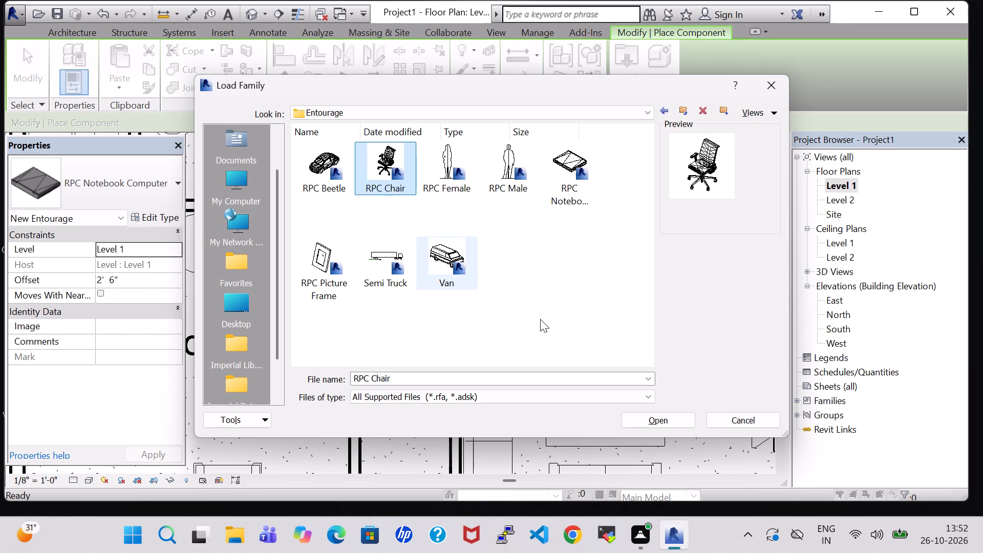
pyautogui.click(673, 424)
# Place two Steelcase Think Chairs in the Drawing room, one at each desk wing, each facing its notebook computer.
pyautogui.scroll(4, 551, 291)
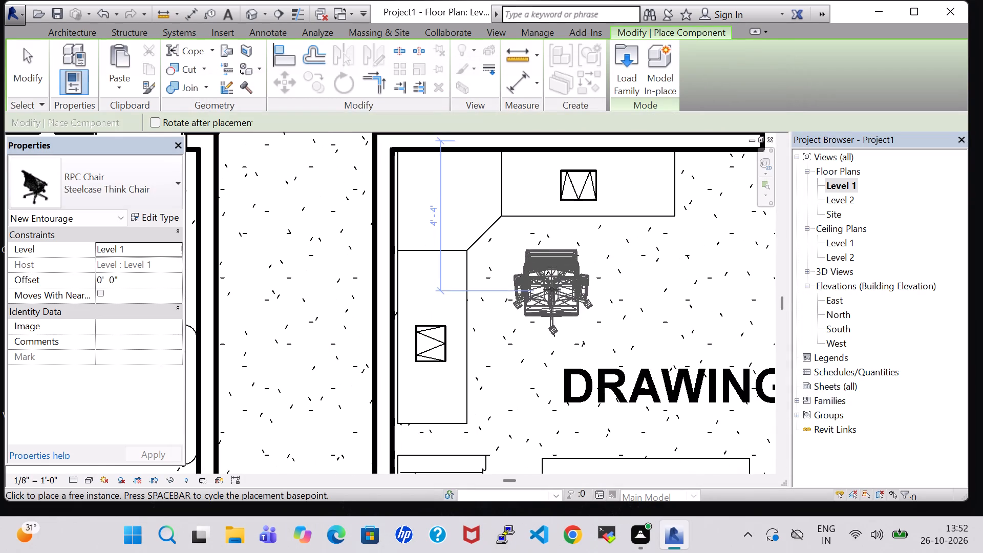
pyautogui.press('space')
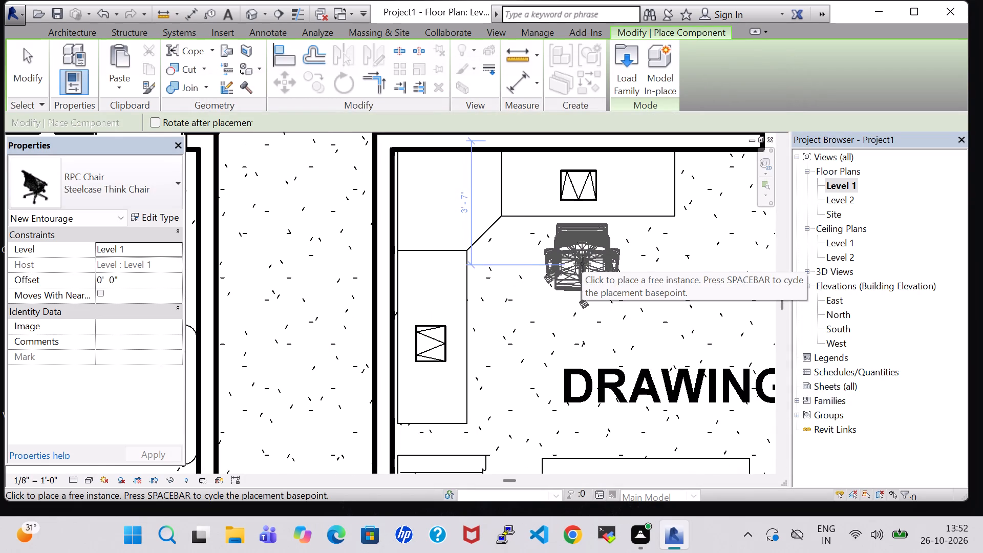
pyautogui.press('space')
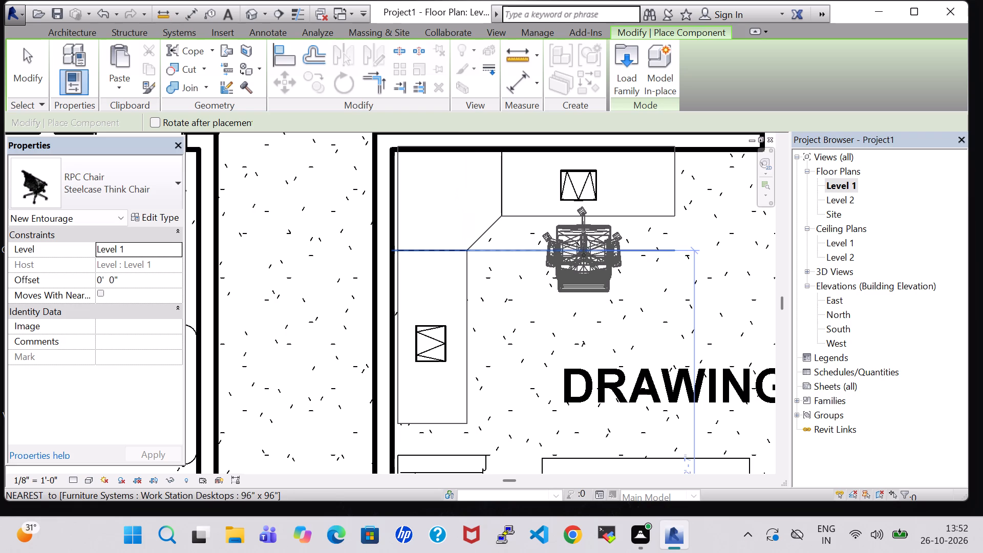
pyautogui.click(584, 255)
pyautogui.press('space')
pyautogui.click(509, 342)
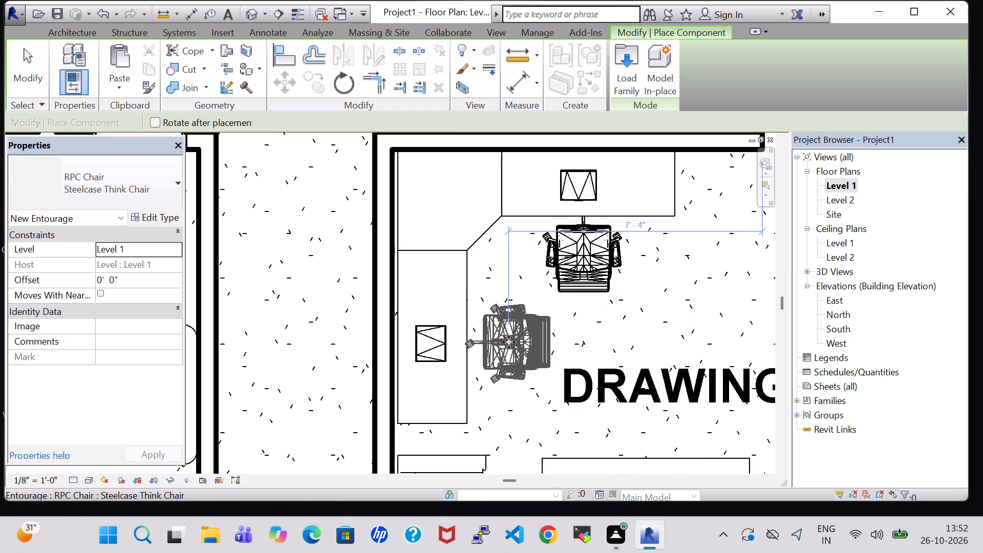
pyautogui.press('Escape')
pyautogui.press('Escape')
pyautogui.press('Escape')
pyautogui.press('Escape')
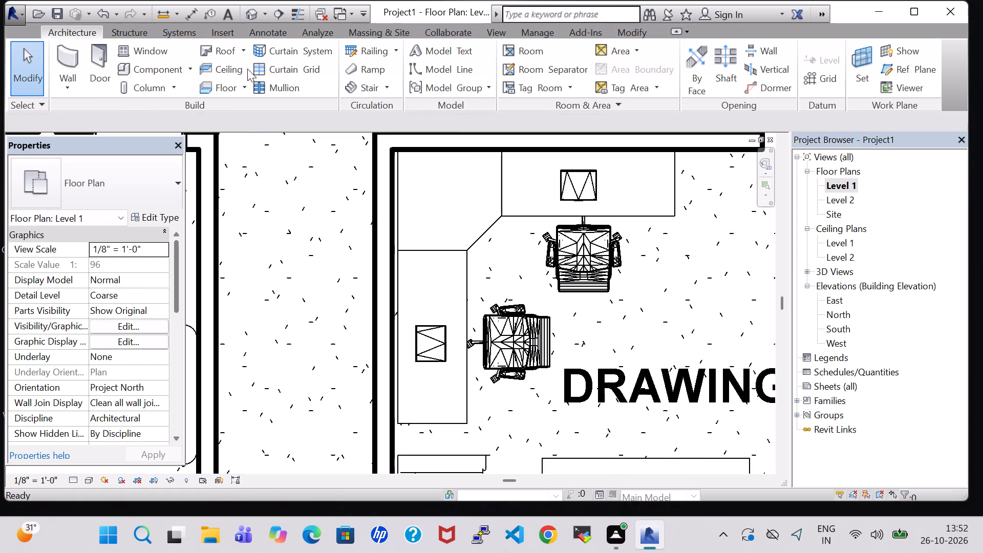
# In the 3D view, nudge the chair at the desk wing along the DINNING wall closer to the desk edge.
pyautogui.click(245, 15)
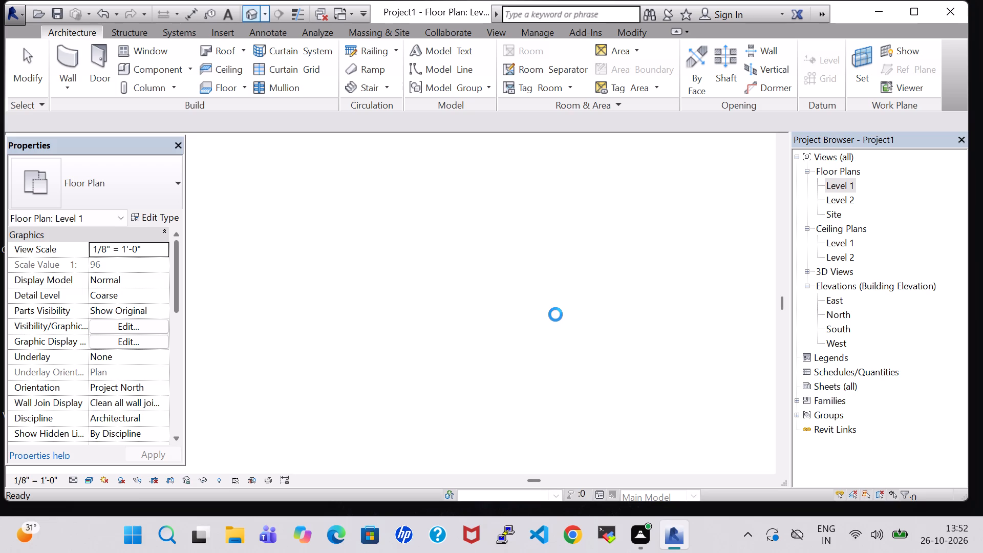
pyautogui.keyDown('shift'); pyautogui.moveTo(599, 381); pyautogui.dragTo(618, 409, button='middle'); pyautogui.keyUp('shift')
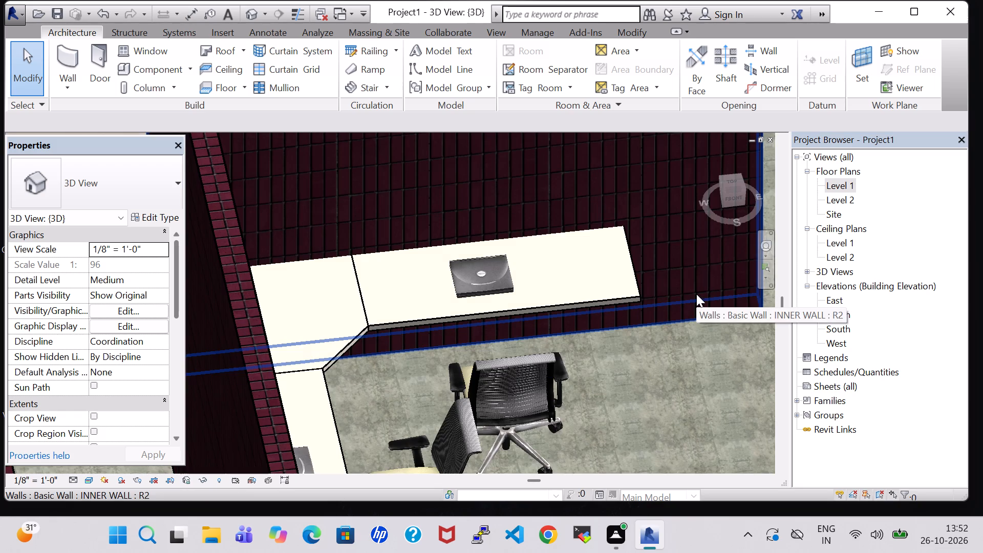
pyautogui.click(524, 372)
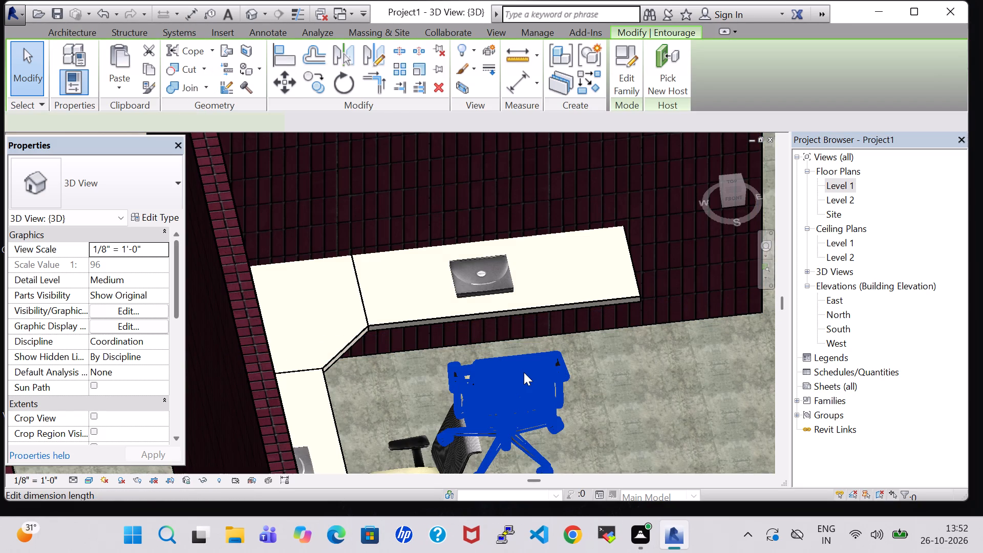
pyautogui.press('Up')
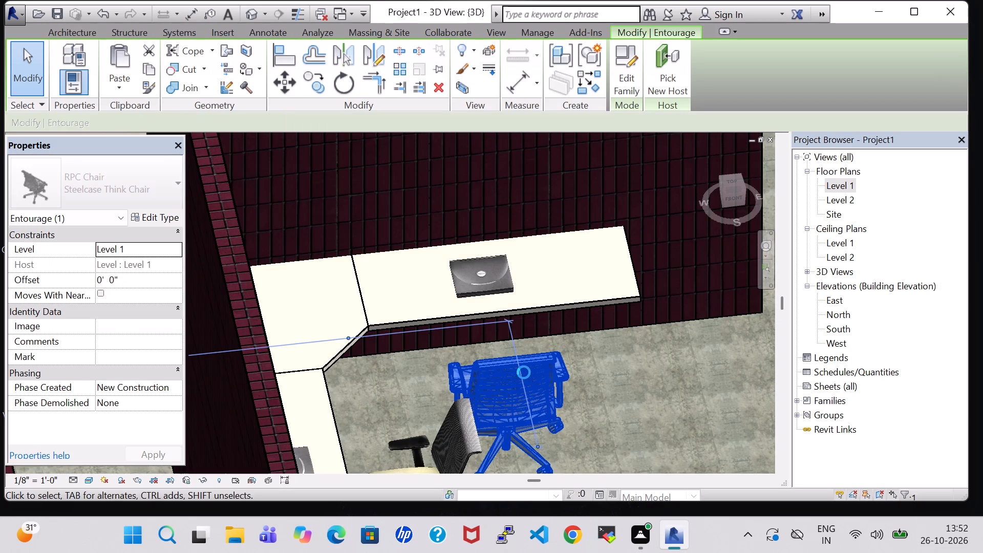
pyautogui.press('Up')
pyautogui.press('Up')
pyautogui.press('Up')
pyautogui.press('Up')
pyautogui.press('Up')
pyautogui.press('Up')
pyautogui.press('Up')
pyautogui.press('Up')
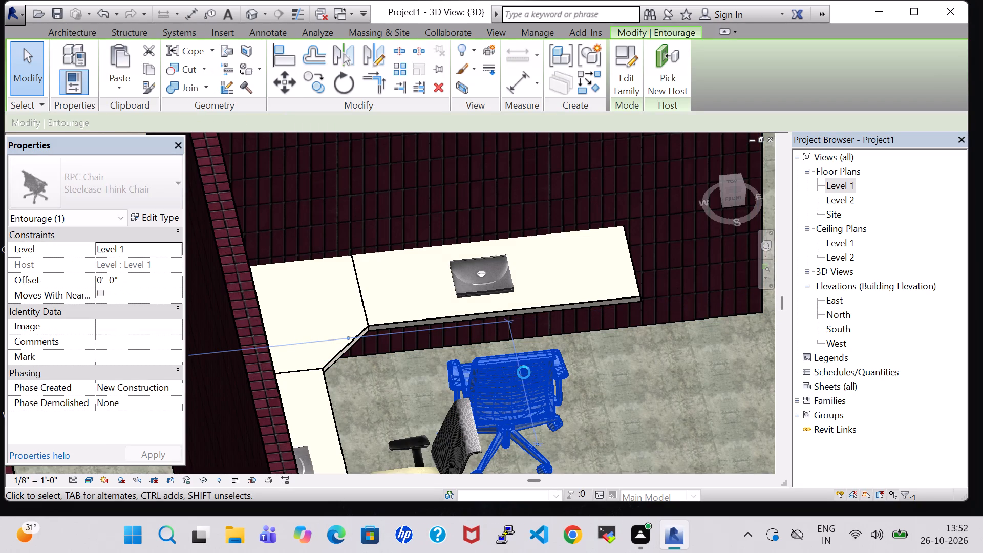
pyautogui.press('Up')
pyautogui.press('Up')
pyautogui.press('Up')
pyautogui.press('Up')
pyautogui.press('Up')
pyautogui.press('Up')
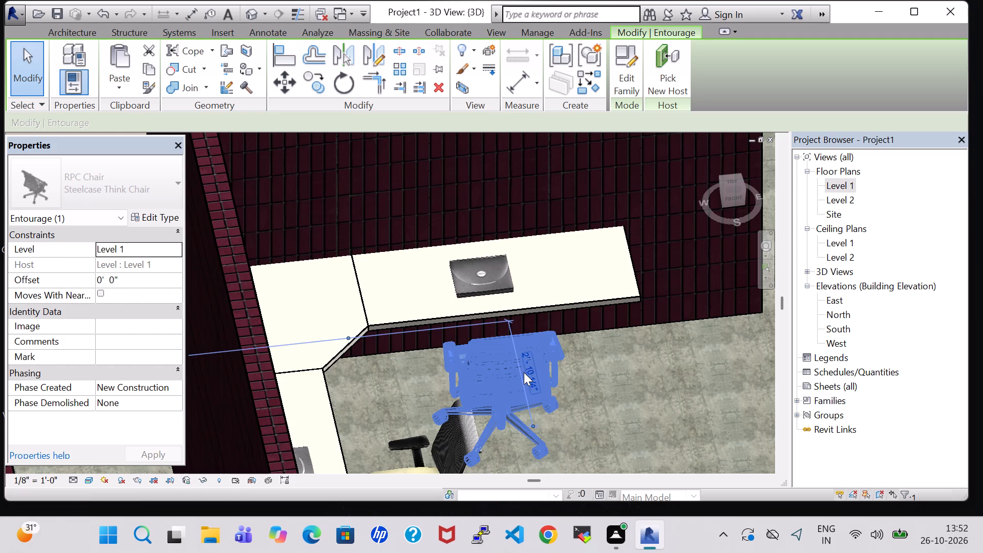
pyautogui.click(617, 380)
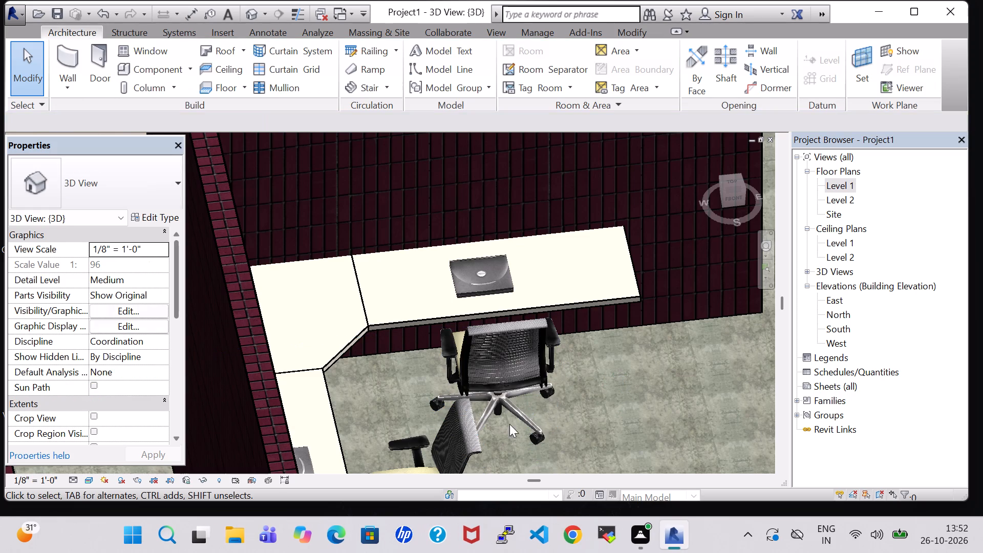
# In the Level 1 plan, nudge the chair at the Drawing room's passage-wall desk wing about 6 inches closer to the desk.
pyautogui.doubleClick(843, 184)
pyautogui.click(531, 344)
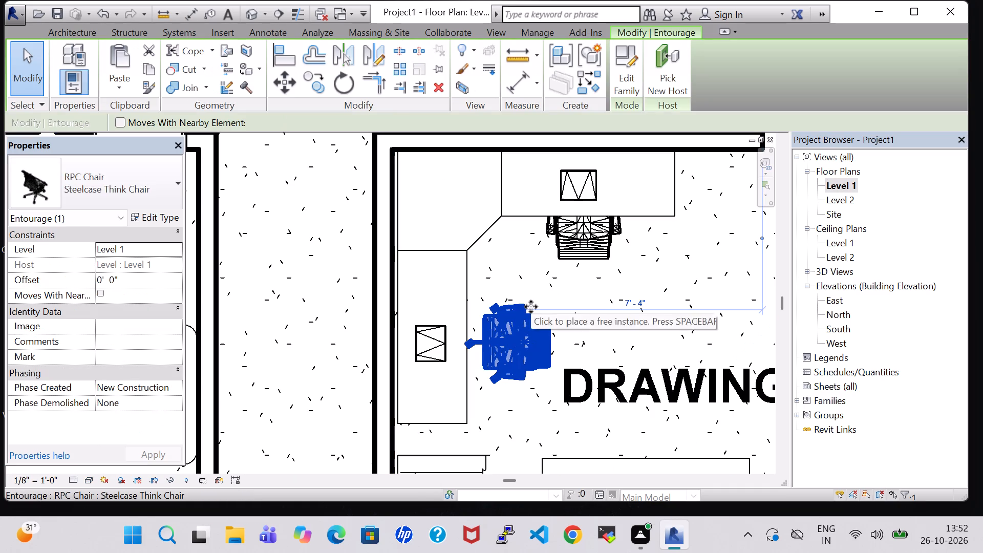
pyautogui.press('Left')
pyautogui.press('Left')
pyautogui.press('Left')
pyautogui.press('Left')
pyautogui.press('Left')
pyautogui.press('Left')
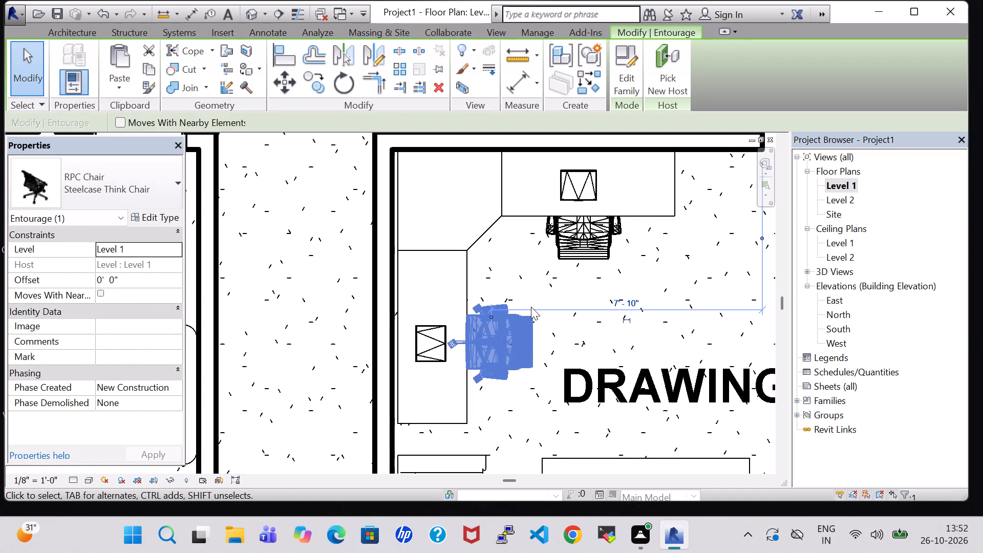
pyautogui.press('Right')
pyautogui.press('Right')
pyautogui.press('Left')
pyautogui.press('Left')
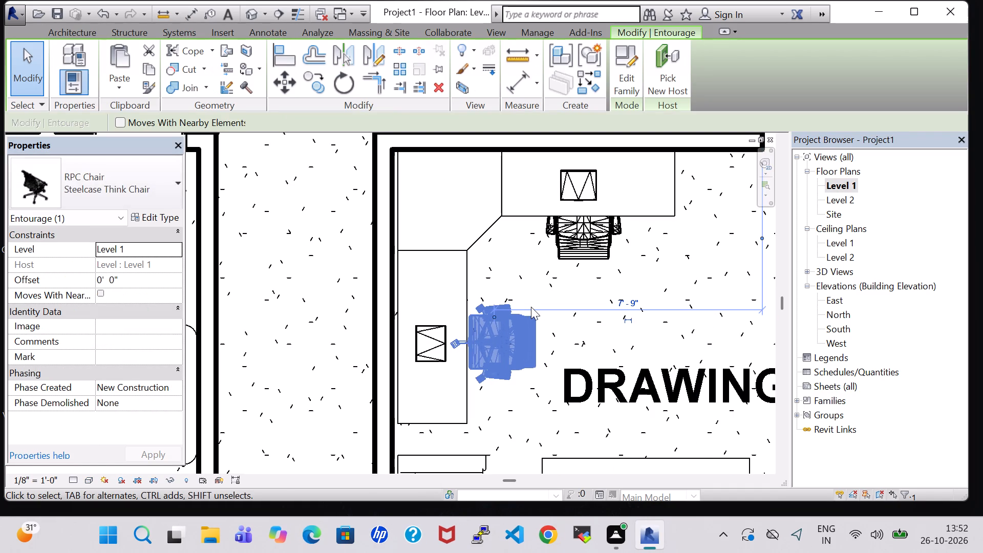
# Nudge the chair at the desk wing along the DINNING wall about 9 inches away from the desk, into the Drawing room.
pyautogui.click(607, 246)
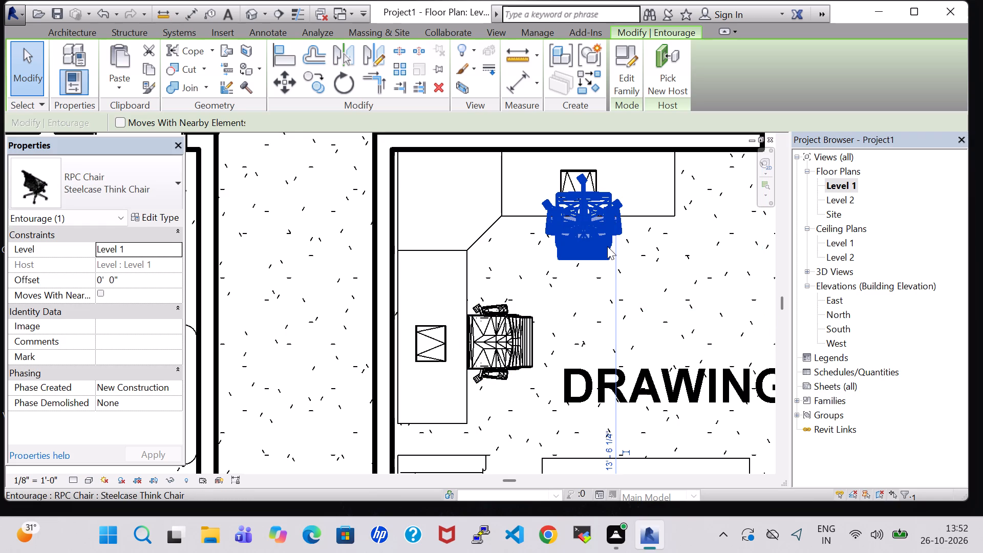
pyautogui.press('Down')
pyautogui.press('Down')
pyautogui.press('Down')
pyautogui.press('Down')
pyautogui.press('Down')
pyautogui.press('Down')
pyautogui.press('Down')
pyautogui.press('Down')
pyautogui.press('Down')
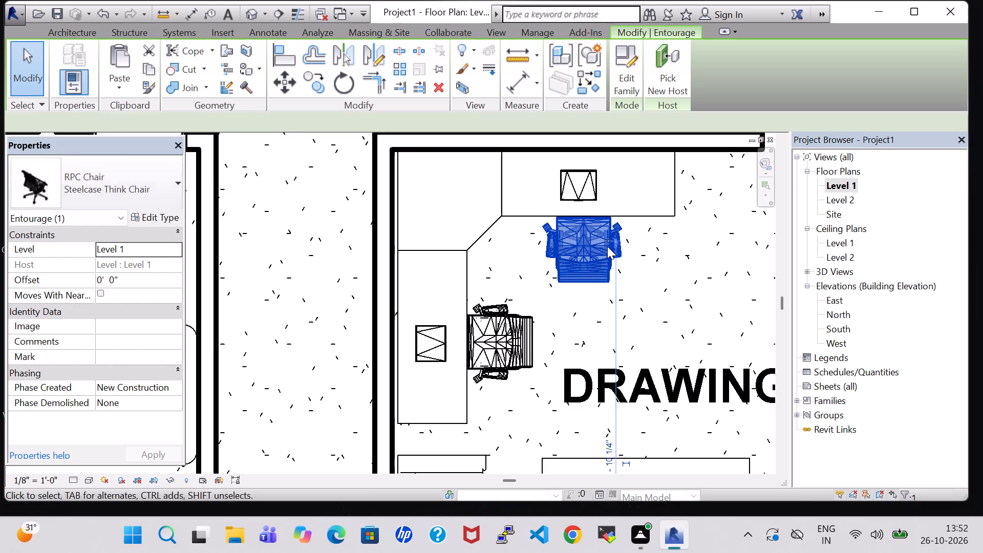
pyautogui.click(322, 243)
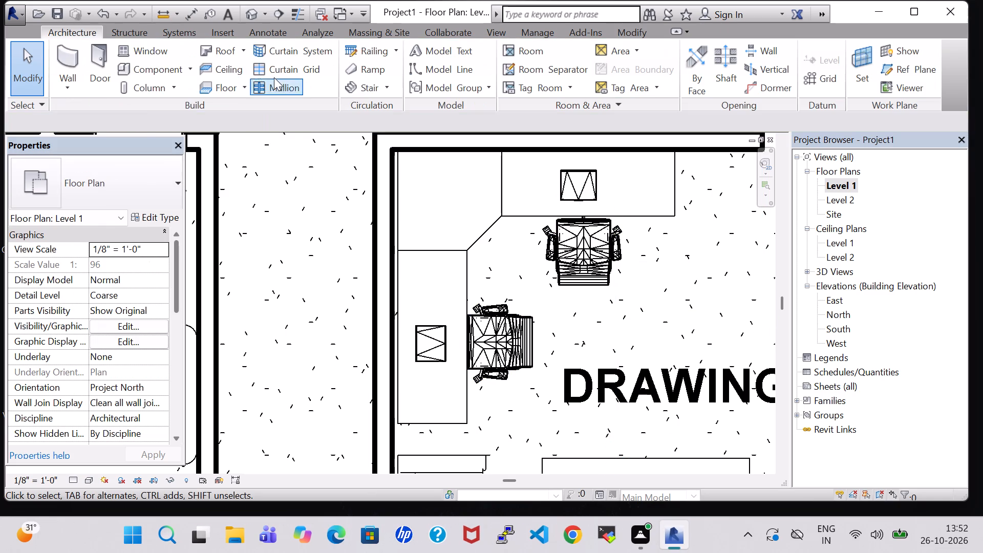
# In the 3D view, examine the desk chairs' positions and the furnished house as a whole.
pyautogui.click(252, 15)
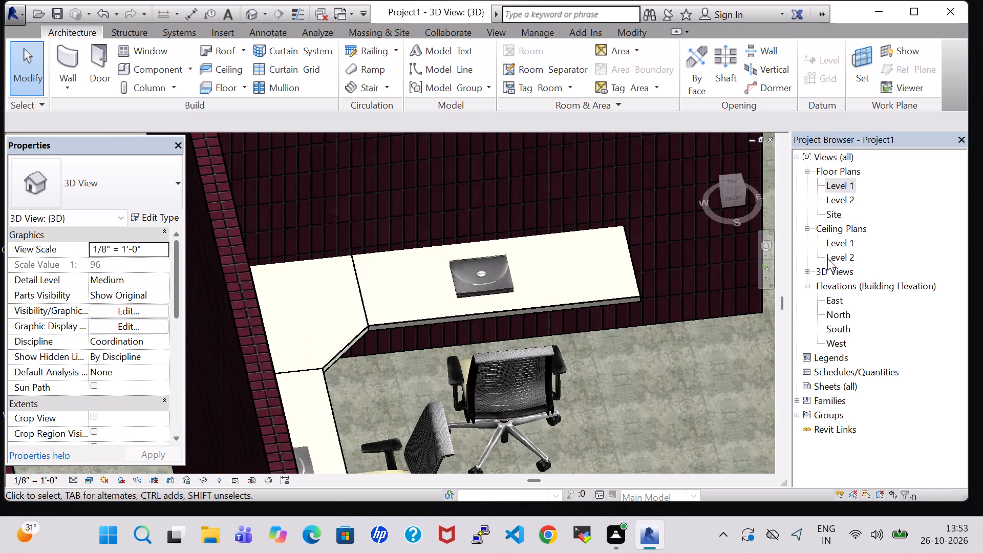
pyautogui.scroll(-6, 595, 341)
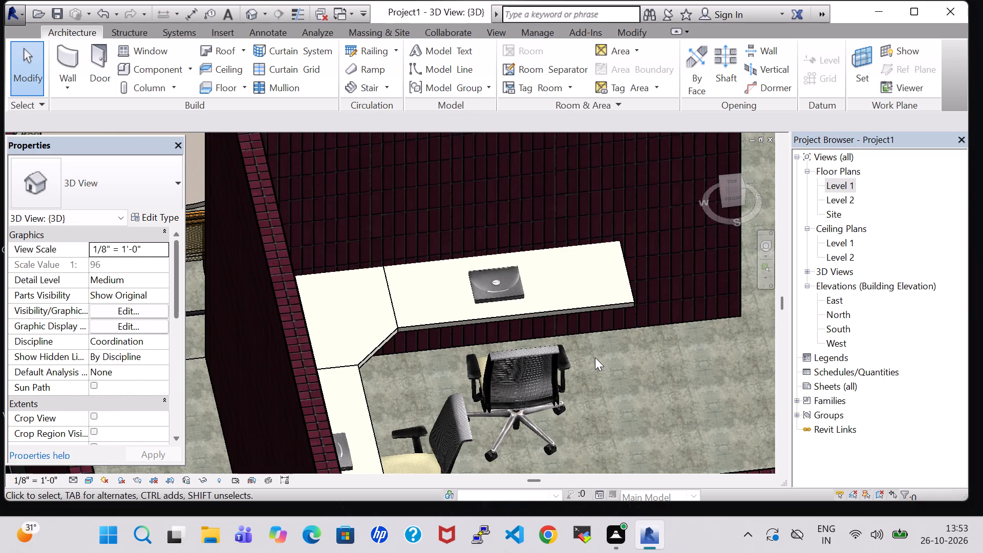
pyautogui.scroll(-2, 598, 357)
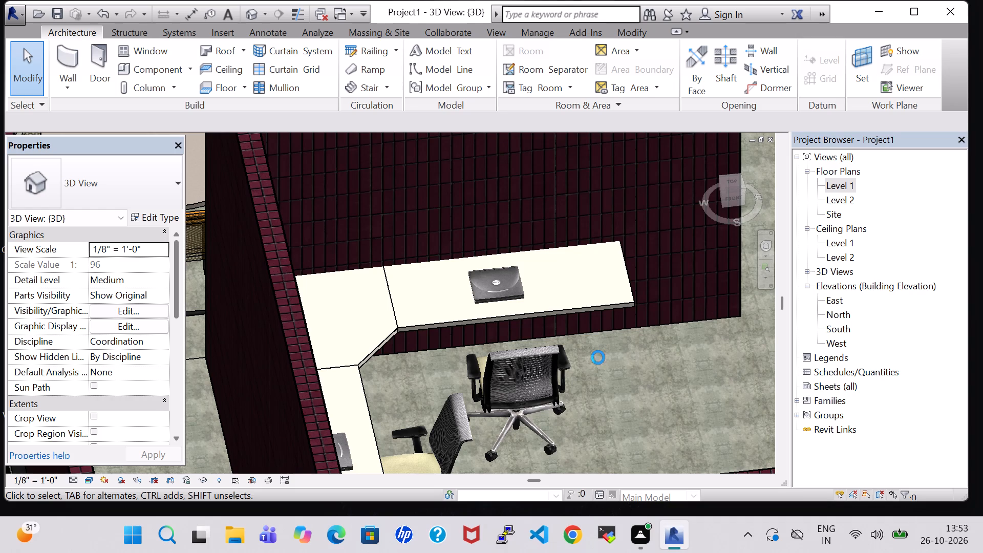
pyautogui.scroll(-2, 598, 357)
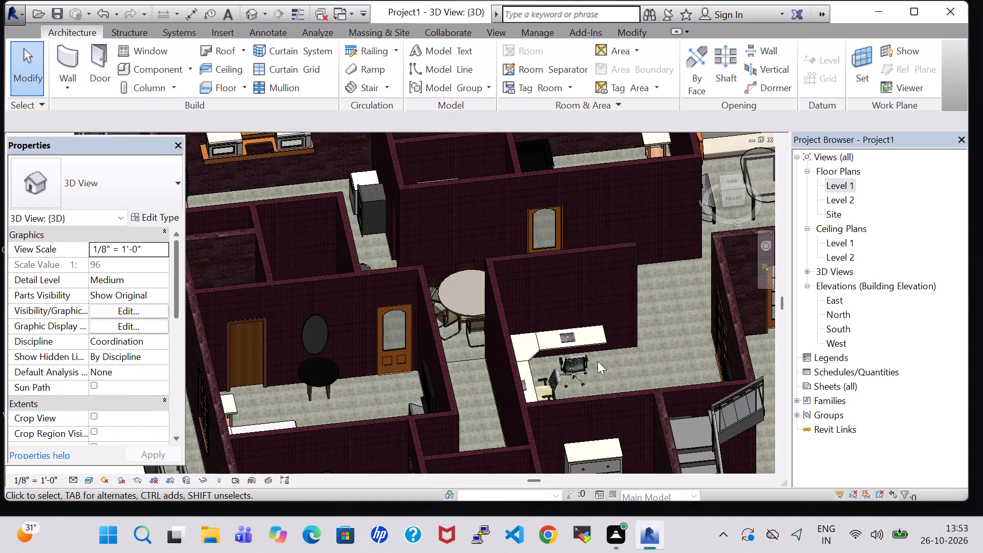
pyautogui.scroll(-4, 631, 349)
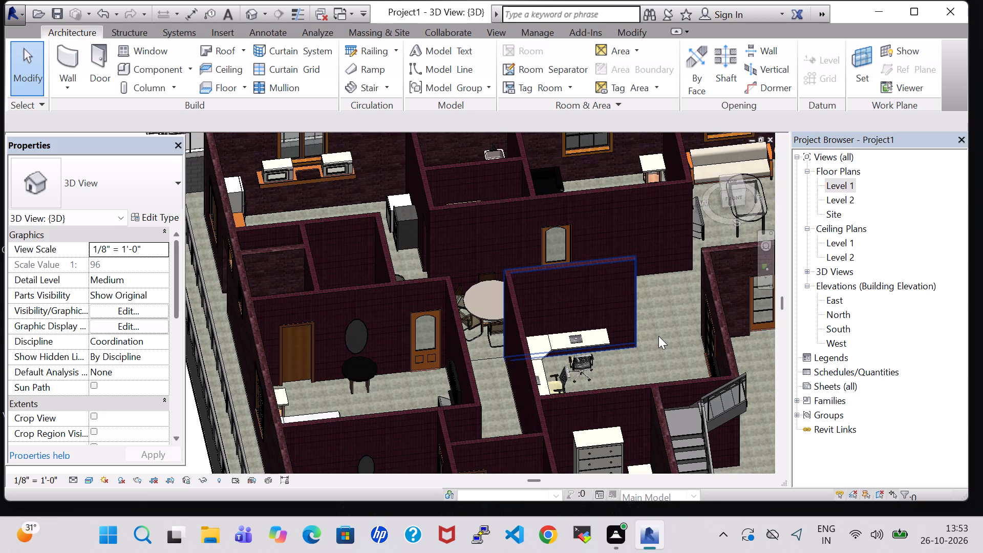
pyautogui.scroll(-3, 658, 336)
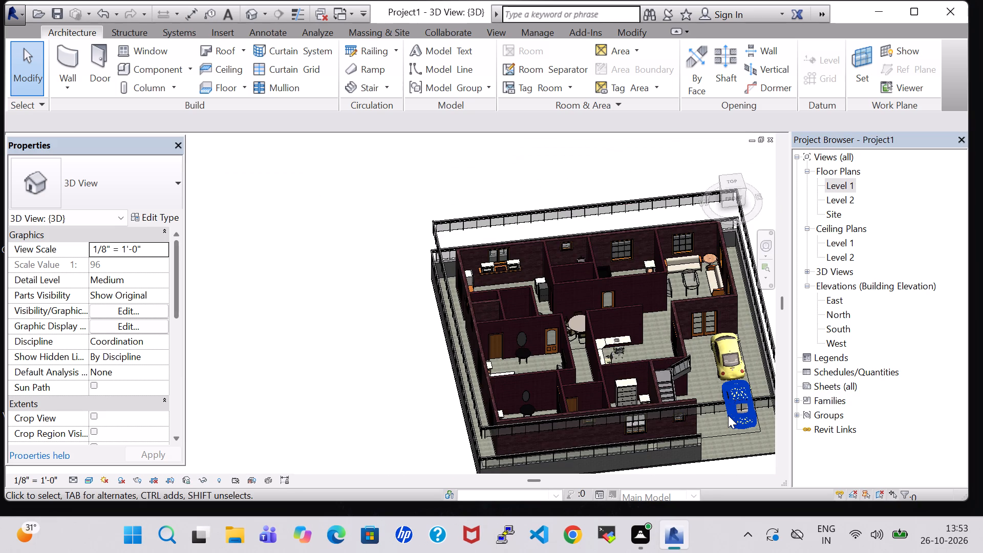
pyautogui.moveTo(701, 381); pyautogui.dragTo(579, 380, button='middle')
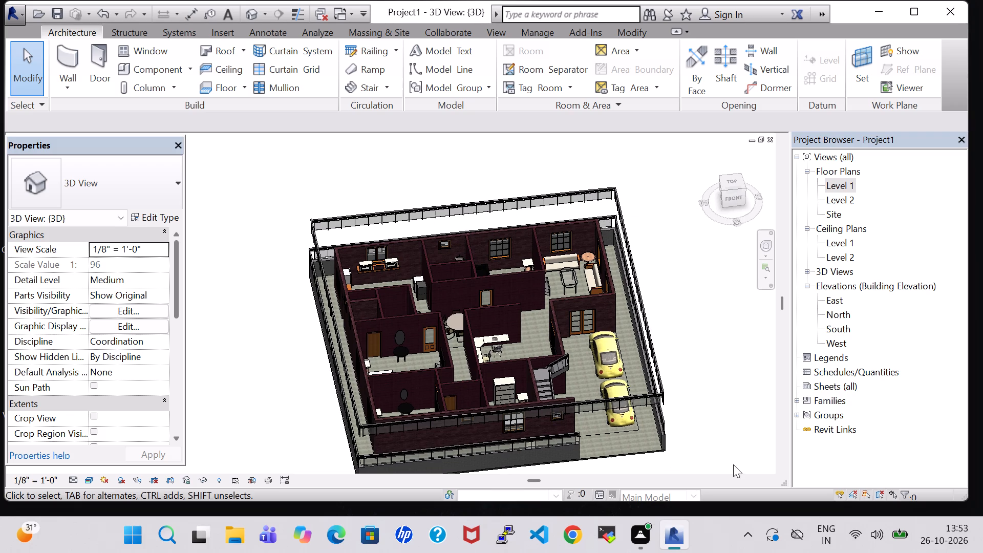
# From the Level 1 plan, check the type dimensions of the Table-Dining in the Drawing room.
pyautogui.doubleClick(835, 185)
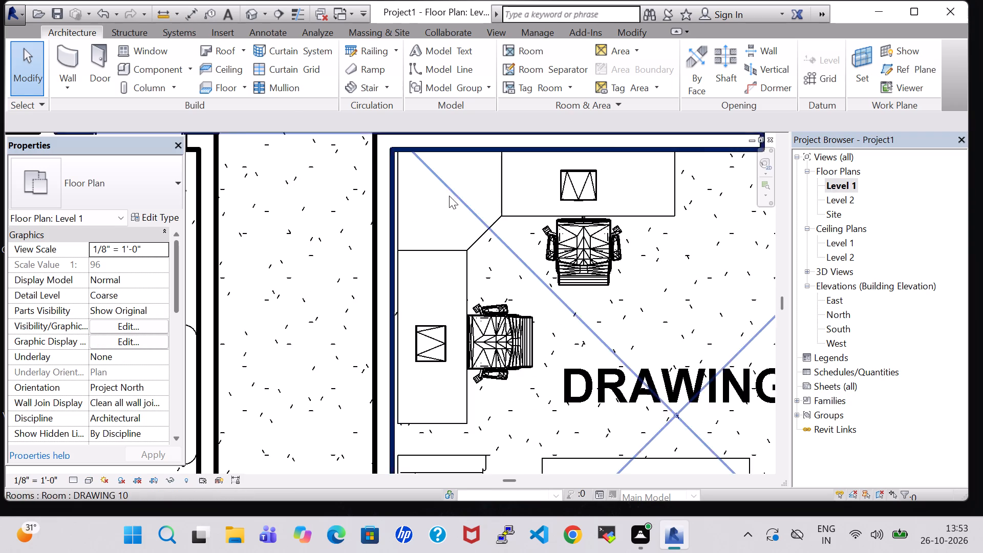
pyautogui.scroll(-6, 448, 197)
pyautogui.scroll(-2, 495, 256)
pyautogui.click(537, 308)
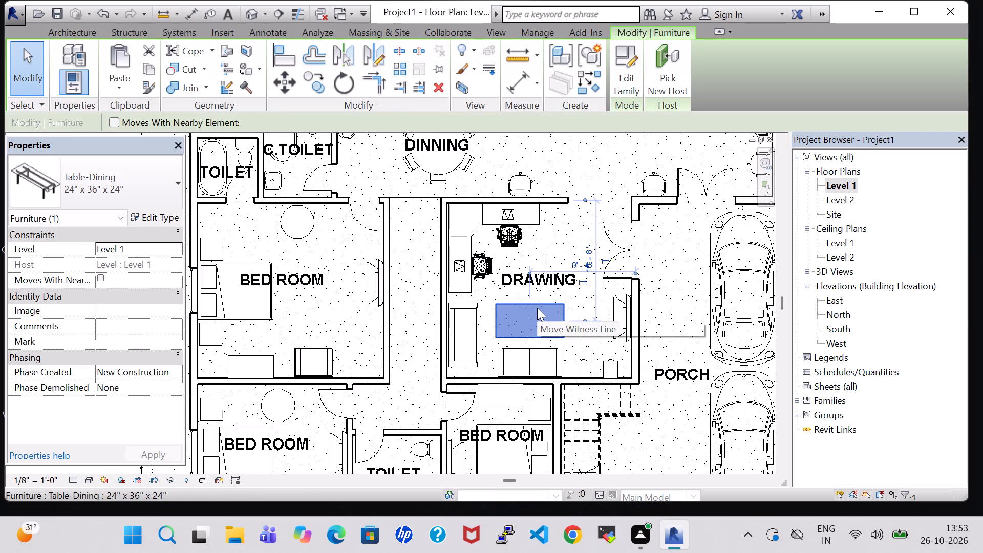
pyautogui.click(158, 216)
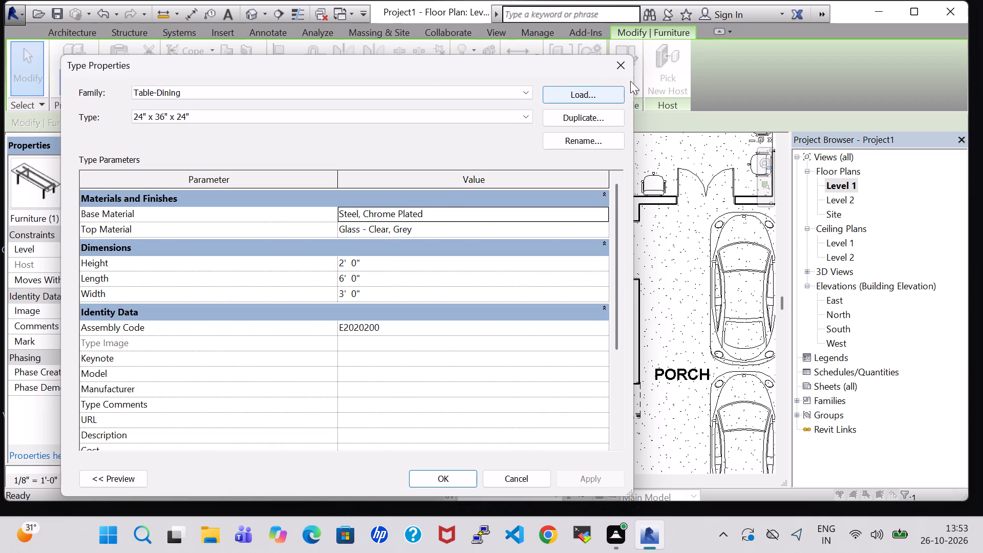
pyautogui.click(630, 63)
# Load the RPC Plant - Tropical family from the library's Planting folder for component placement.
pyautogui.click(69, 37)
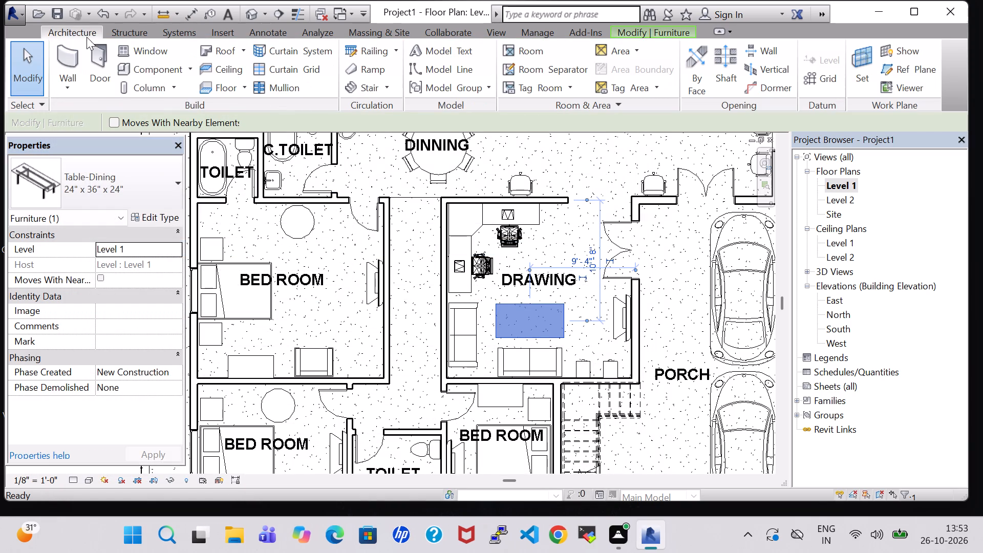
pyautogui.click(133, 69)
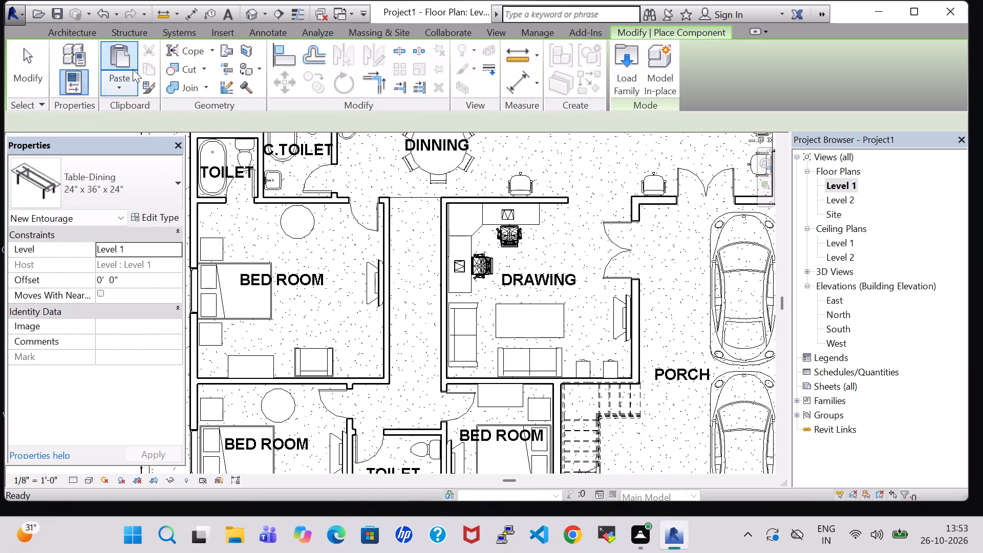
pyautogui.press('Escape')
pyautogui.press('Escape')
pyautogui.press('Escape')
pyautogui.click(131, 67)
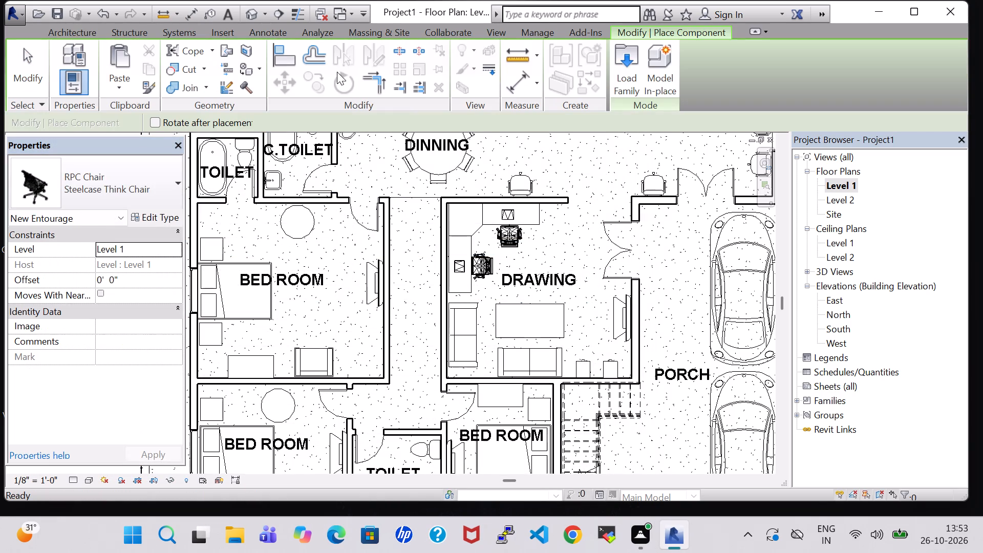
pyautogui.click(636, 82)
pyautogui.scroll(-1, 615, 205)
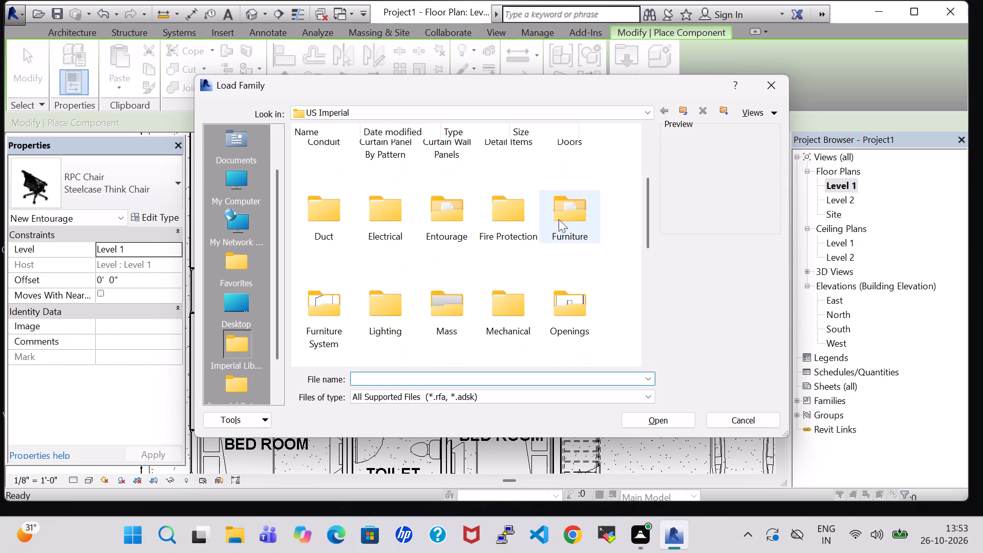
pyautogui.scroll(-1, 427, 243)
pyautogui.doubleClick(401, 251)
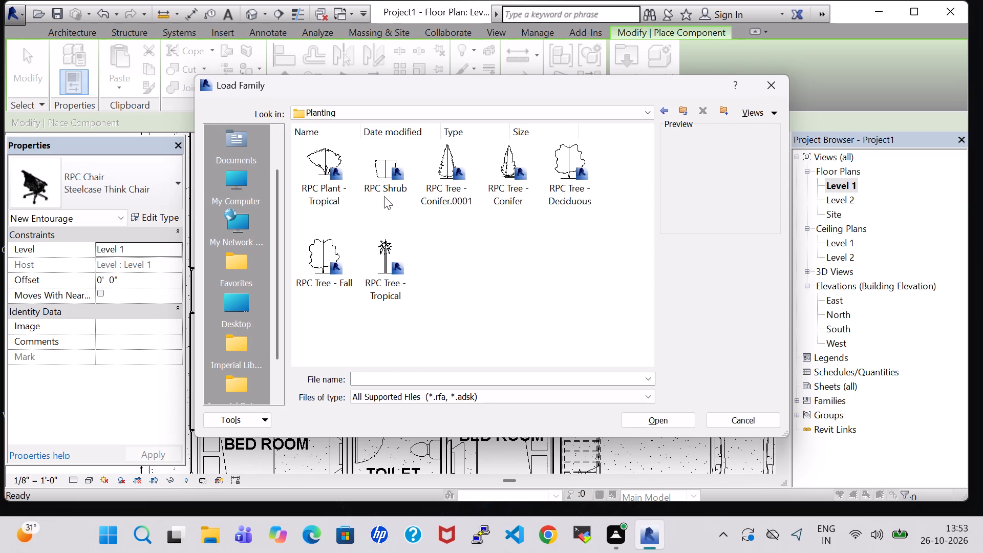
pyautogui.click(330, 179)
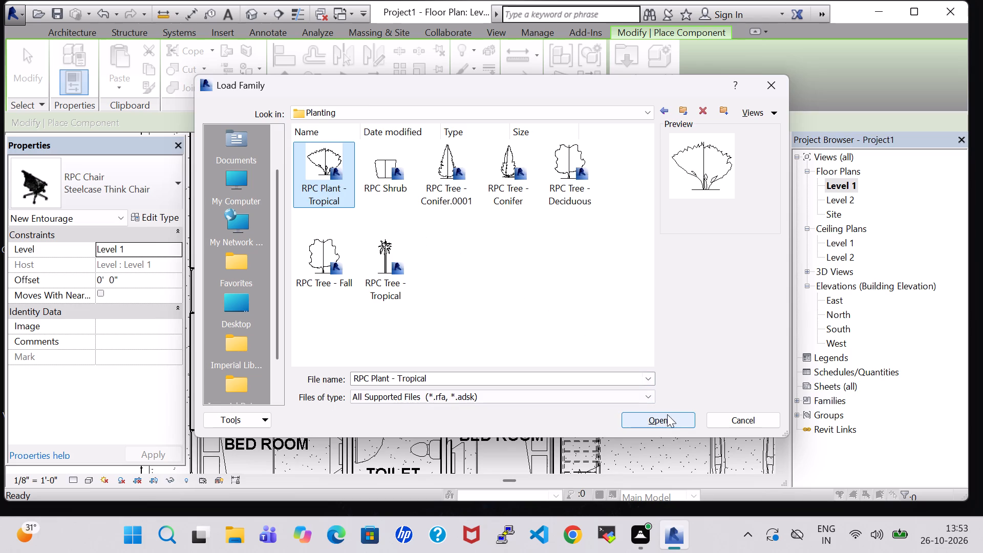
pyautogui.click(667, 414)
# Place an Agave - 1.5' plant with a 2' 0" offset at the centre of the Drawing room table.
pyautogui.scroll(5, 567, 379)
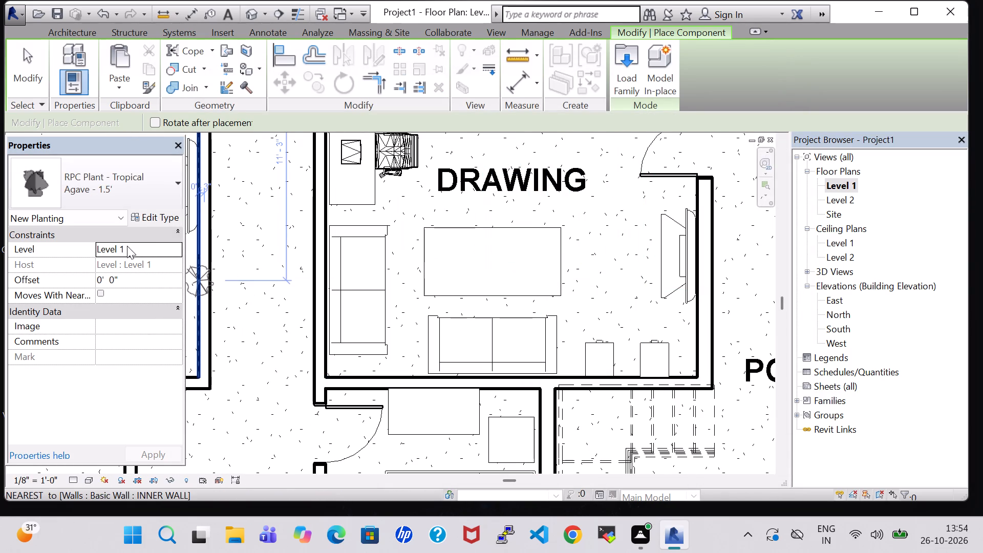
pyautogui.click(101, 278)
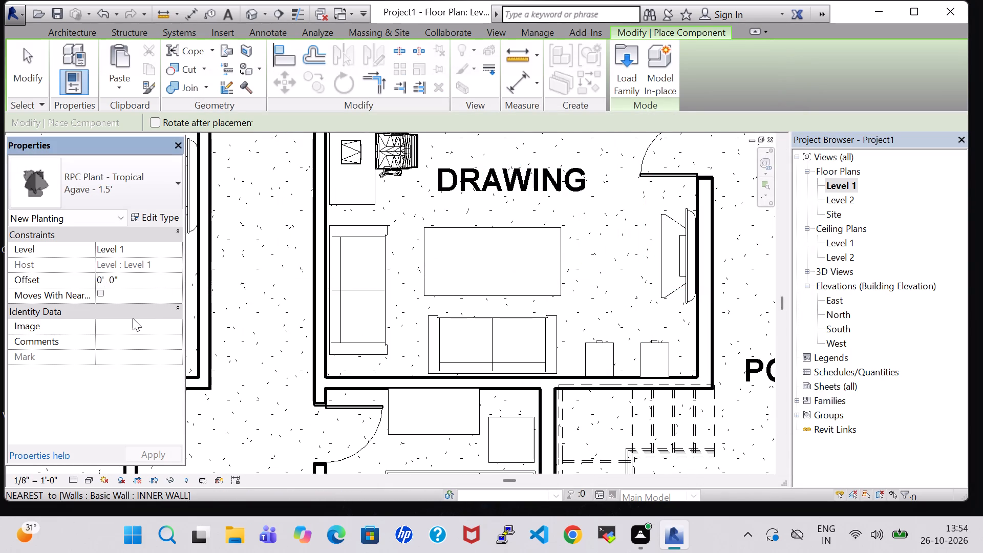
pyautogui.press('Right')
pyautogui.press('BackSpace')
pyautogui.press('2')
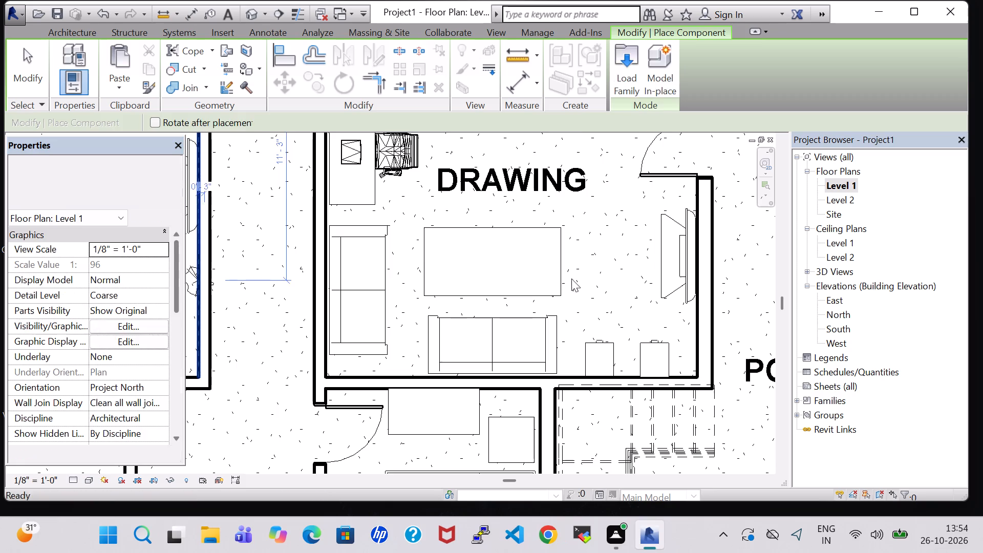
pyautogui.click(490, 263)
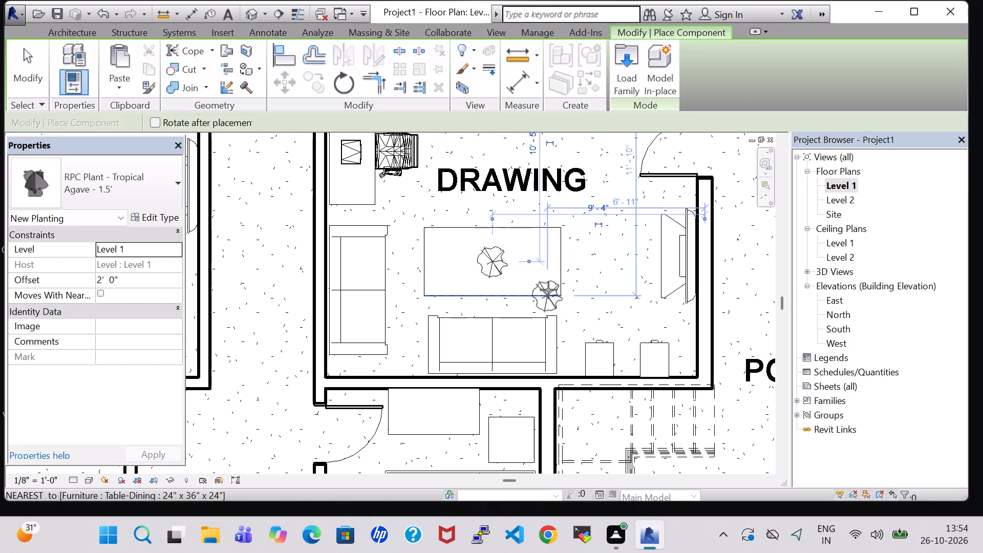
# Place another Agave - 1.5' plant with the 2' 0" offset at the centre of the Living room's oval table.
pyautogui.scroll(-7, 548, 290)
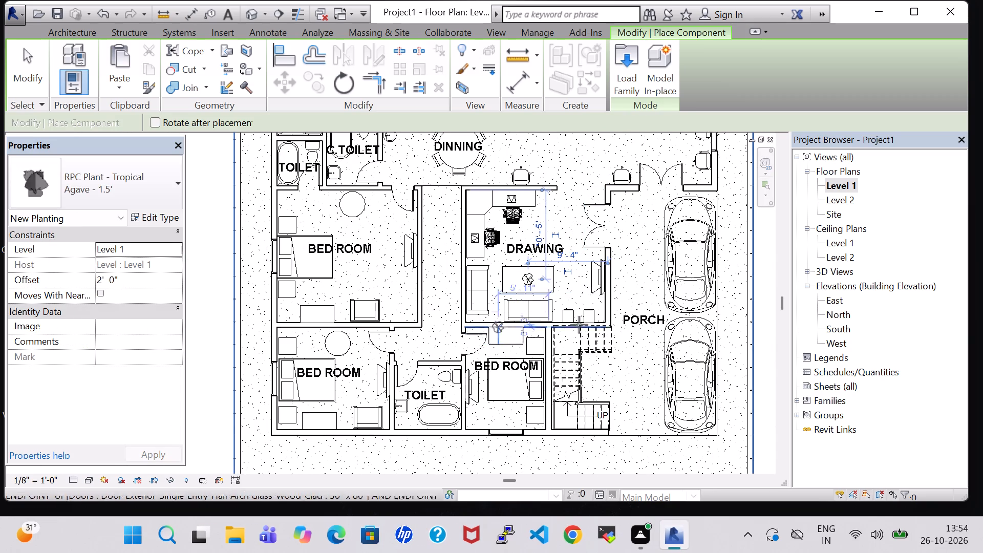
pyautogui.moveTo(631, 262); pyautogui.dragTo(615, 408, button='middle')
pyautogui.scroll(4, 617, 181)
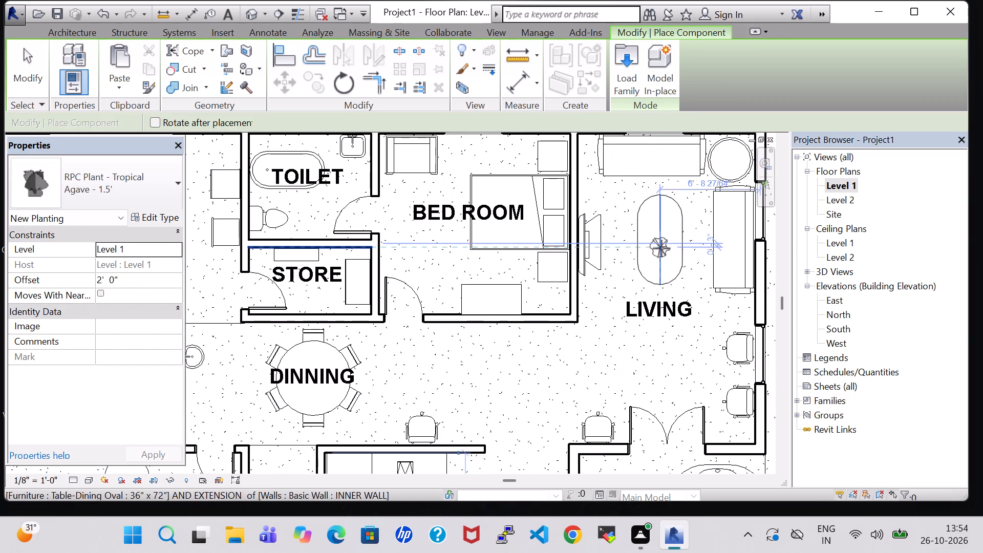
pyautogui.click(660, 239)
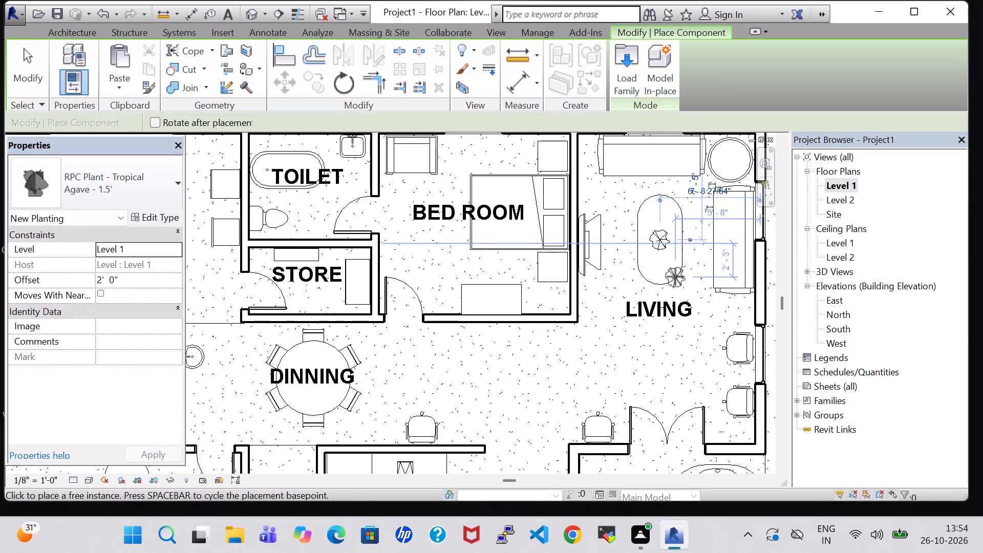
pyautogui.press('Escape')
pyautogui.press('Escape')
# Check the type dimensions of the Living room's Table-Dining Oval.
pyautogui.click(675, 274)
pyautogui.click(152, 216)
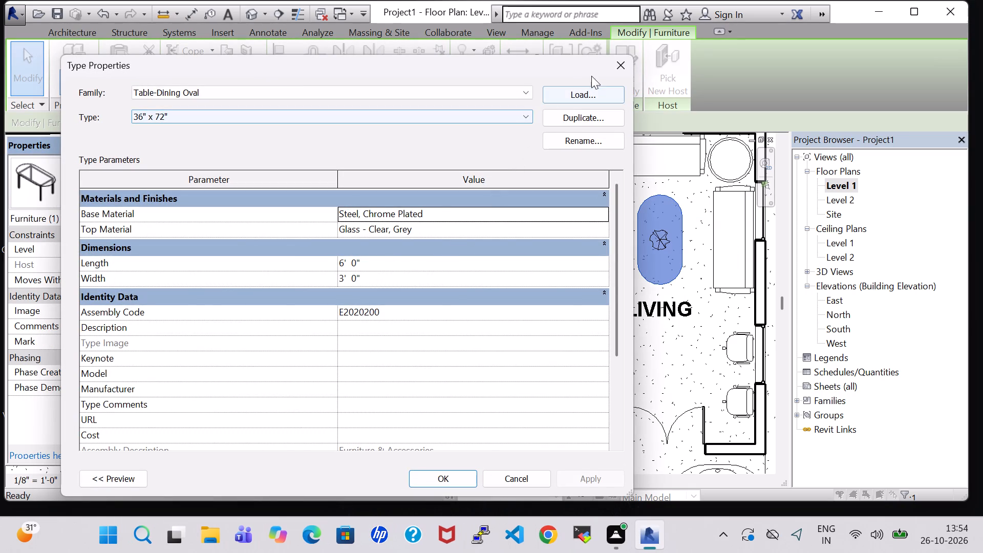
pyautogui.click(617, 67)
# Set the offset of the Agave - 1.5' plant on the Living room's oval table to 3' 0".
pyautogui.click(667, 353)
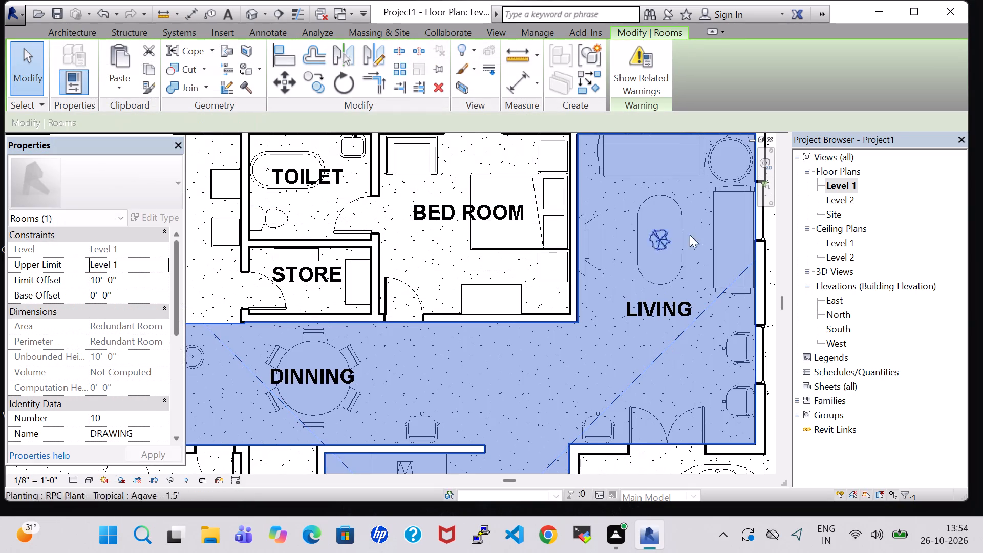
pyautogui.click(787, 334)
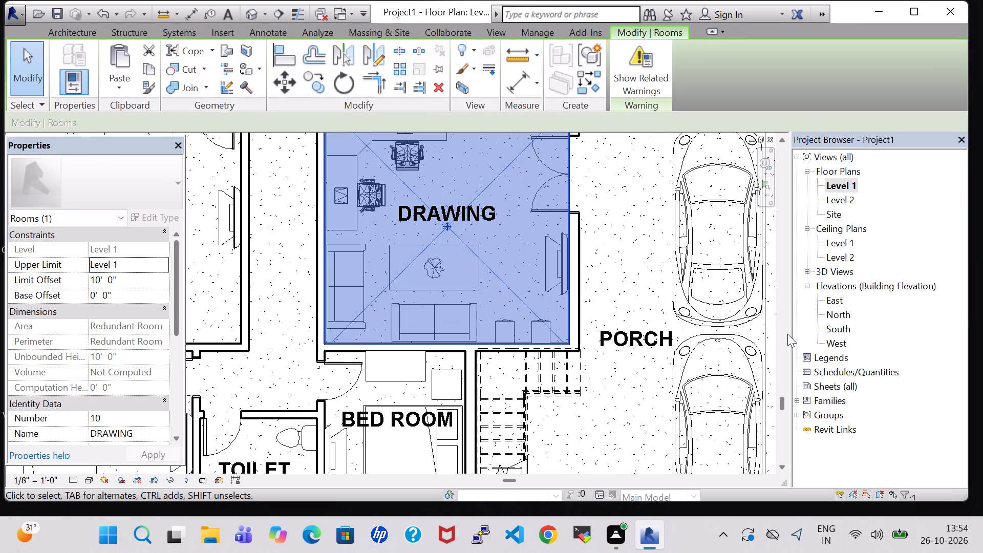
pyautogui.click(609, 280)
pyautogui.scroll(-2, 564, 268)
pyautogui.moveTo(612, 212); pyautogui.dragTo(597, 378, button='middle')
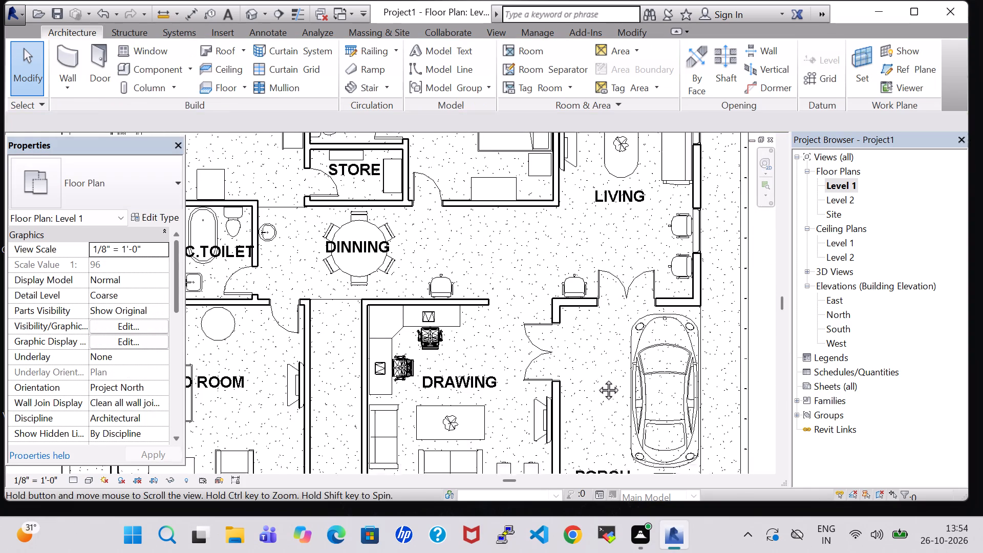
pyautogui.moveTo(597, 378); pyautogui.dragTo(597, 379, button='middle')
pyautogui.click(616, 155)
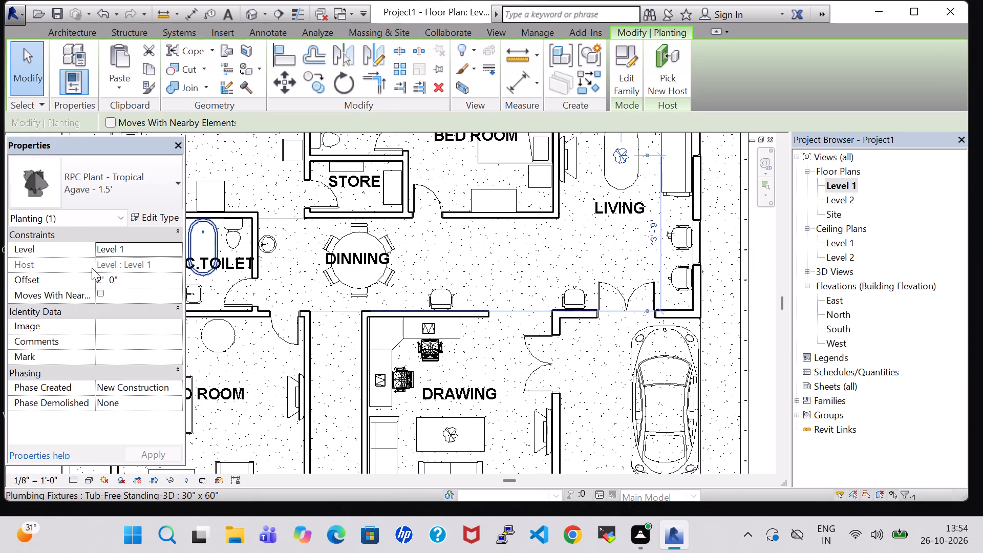
pyautogui.click(102, 282)
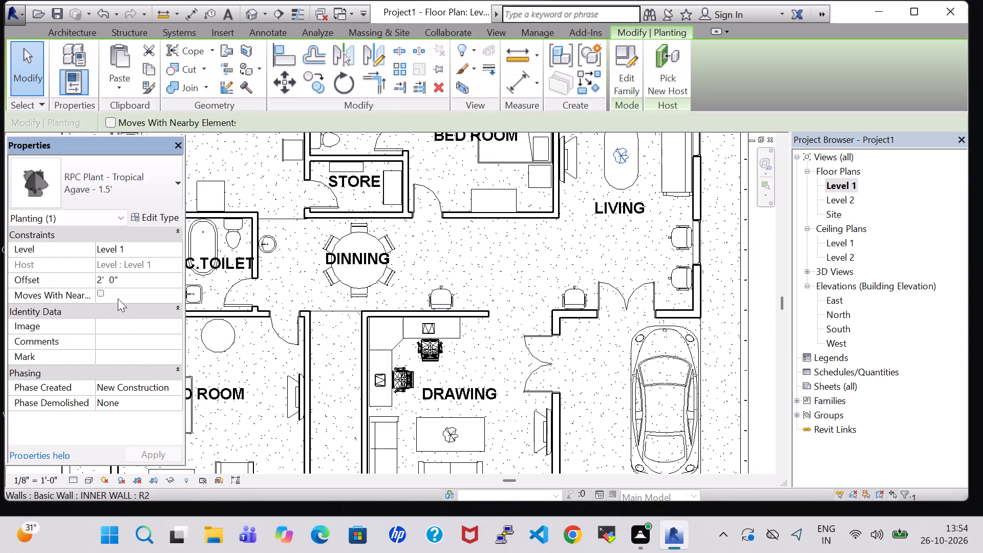
pyautogui.press('BackSpace')
pyautogui.press('3')
pyautogui.press('Return')
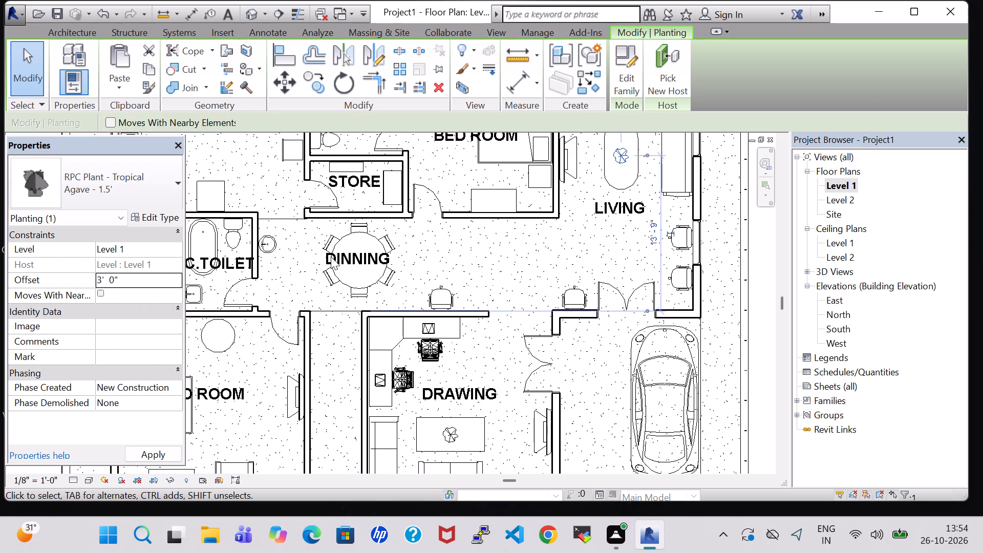
pyautogui.scroll(-3, 473, 241)
pyautogui.click(678, 232)
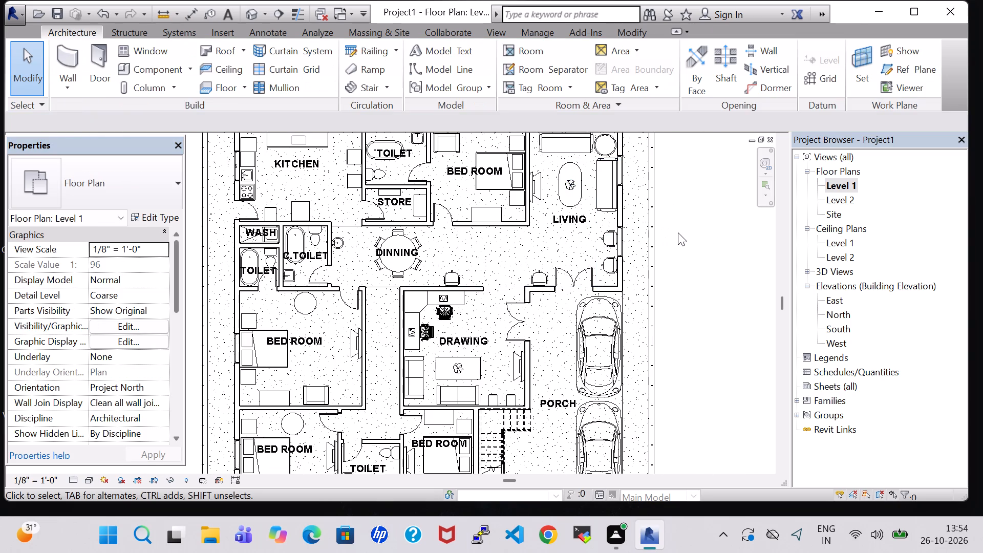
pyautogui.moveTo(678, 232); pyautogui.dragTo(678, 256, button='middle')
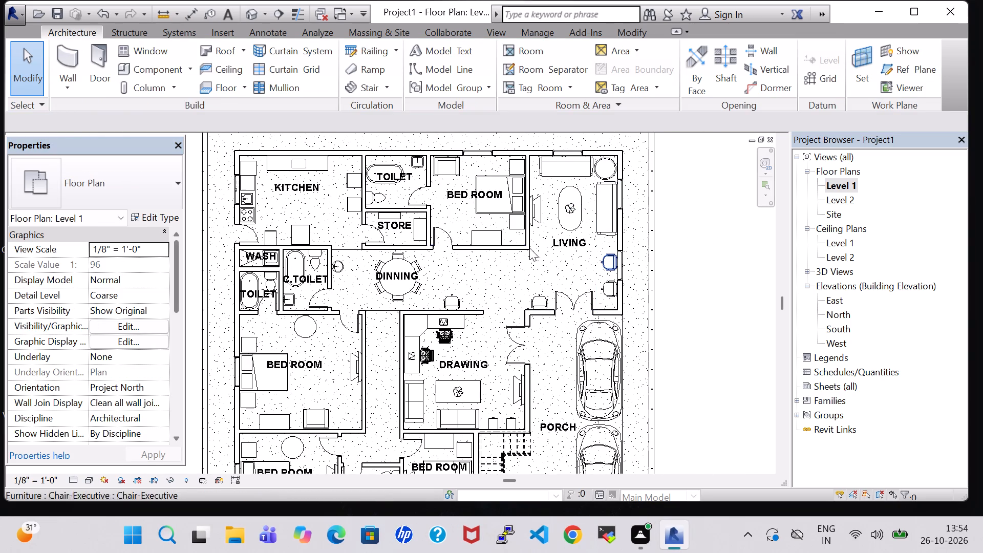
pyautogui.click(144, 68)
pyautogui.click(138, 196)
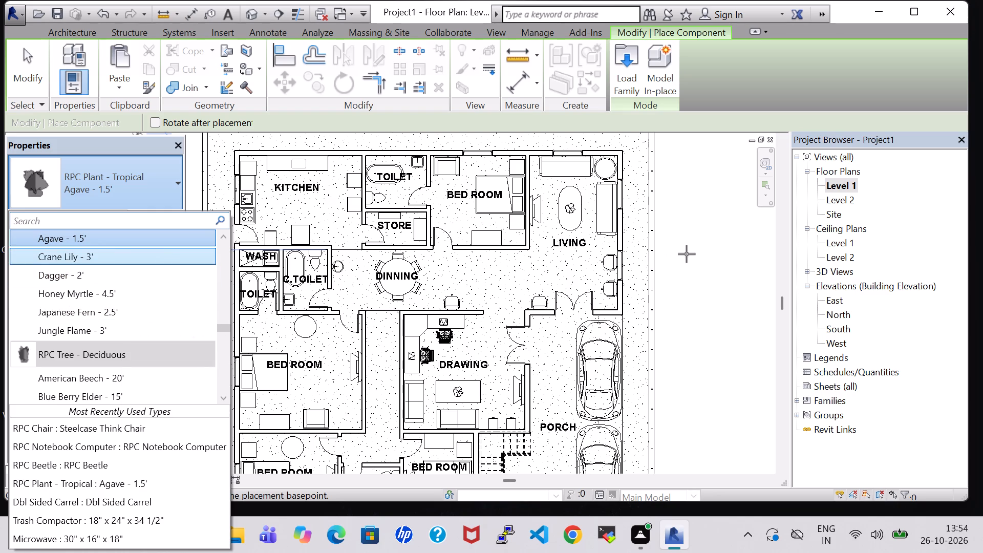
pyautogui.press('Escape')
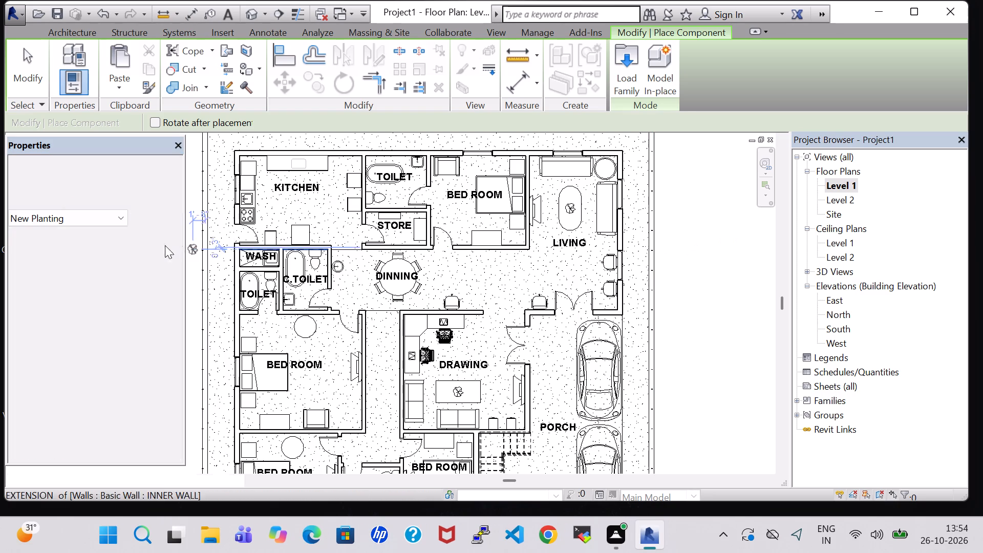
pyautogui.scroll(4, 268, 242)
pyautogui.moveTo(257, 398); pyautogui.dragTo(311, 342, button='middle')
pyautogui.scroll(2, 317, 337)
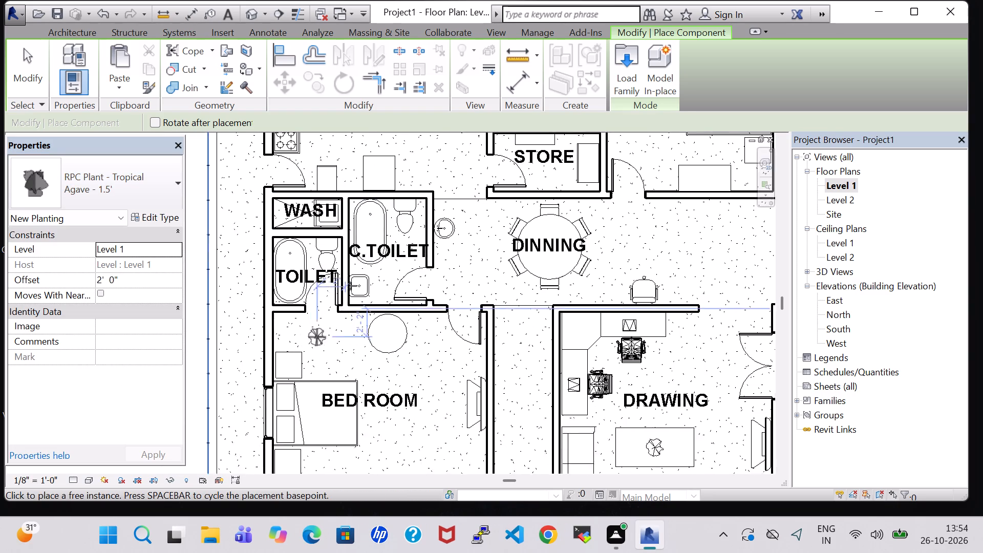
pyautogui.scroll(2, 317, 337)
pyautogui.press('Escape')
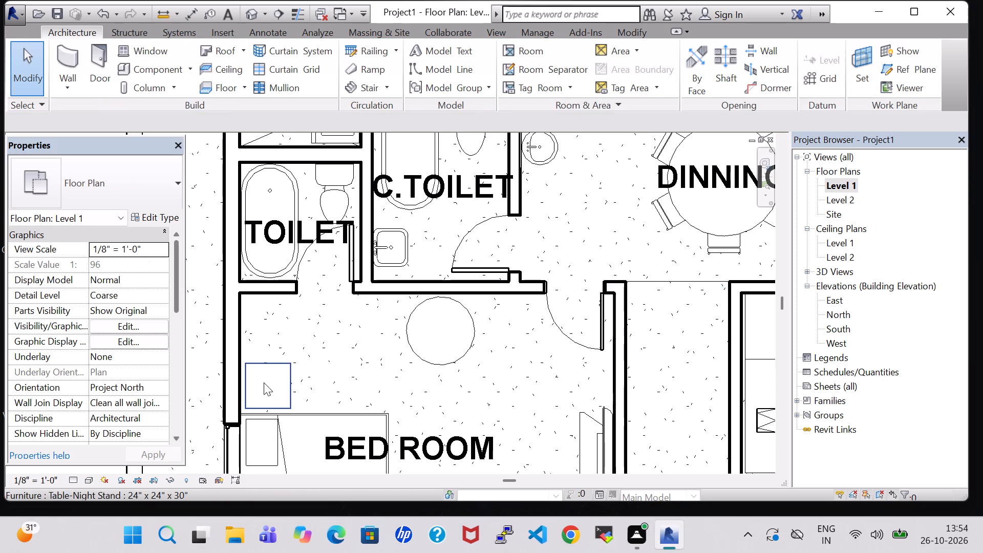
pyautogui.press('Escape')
# Check the type dimensions of the Table-Night Stand nearest the toilet in the bedroom below it.
pyautogui.click(265, 368)
pyautogui.click(151, 215)
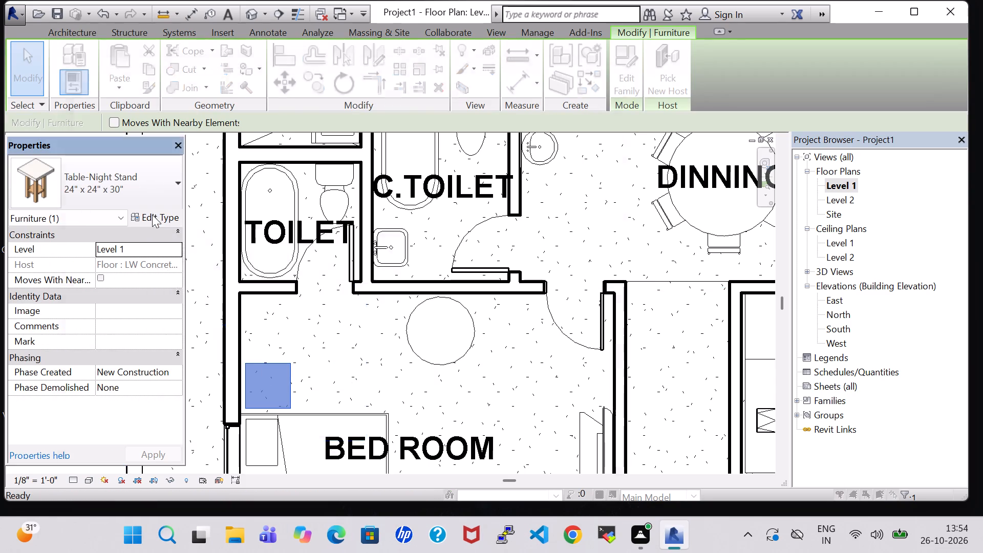
pyautogui.click(617, 71)
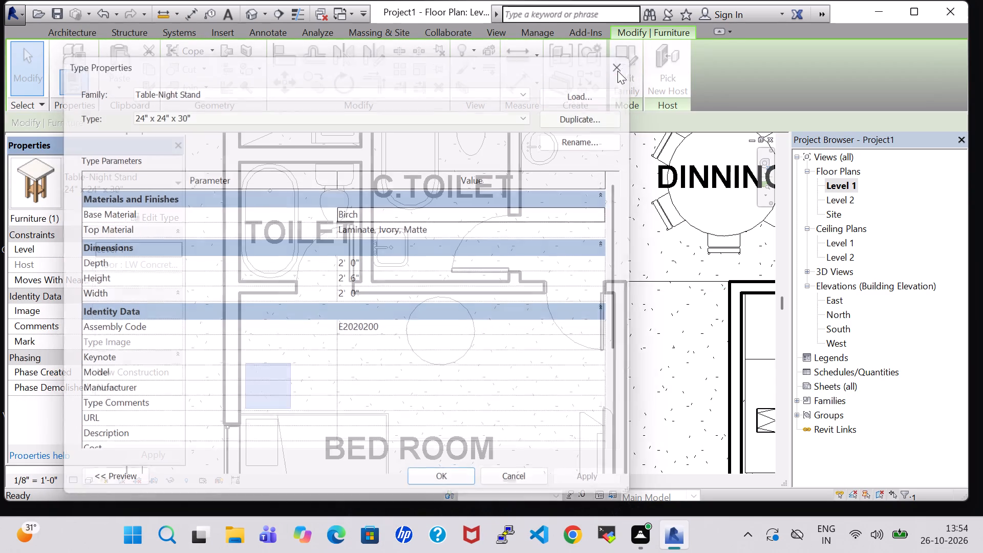
# Place an Agave - 1.5' plant with a 2' 6" offset at the centre of that bedroom's upper night stand.
pyautogui.click(71, 33)
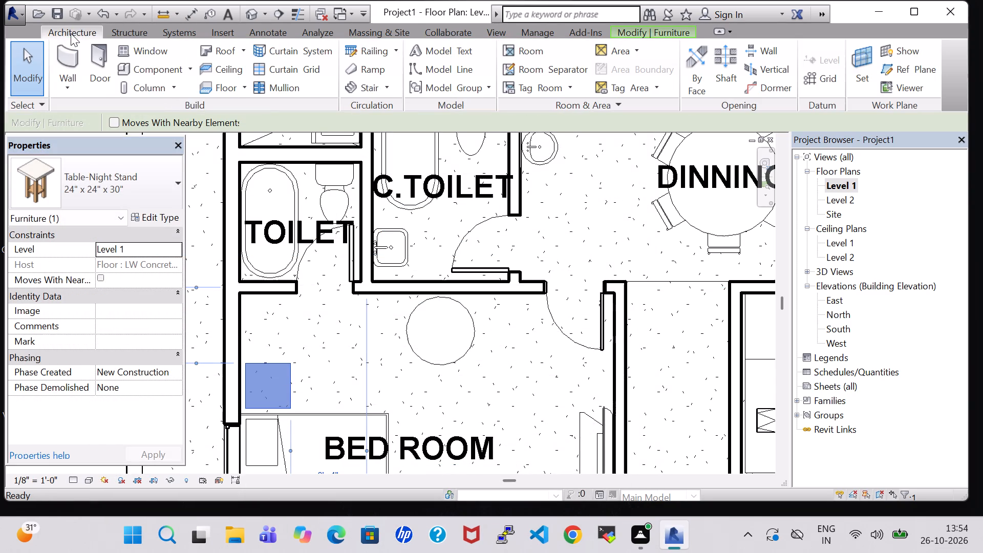
pyautogui.click(141, 73)
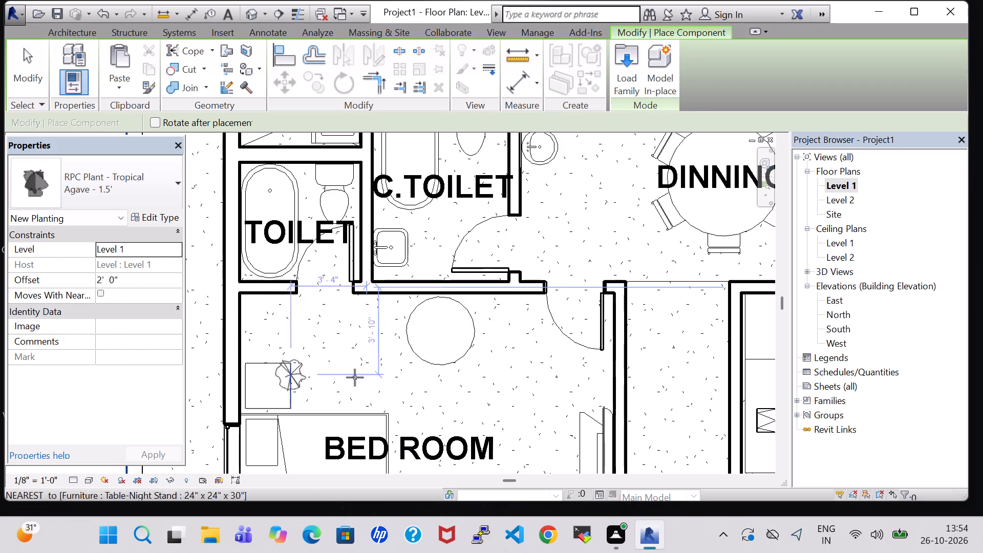
pyautogui.moveTo(375, 377); pyautogui.dragTo(345, 259, button='middle')
pyautogui.moveTo(346, 254); pyautogui.dragTo(392, 209, button='middle')
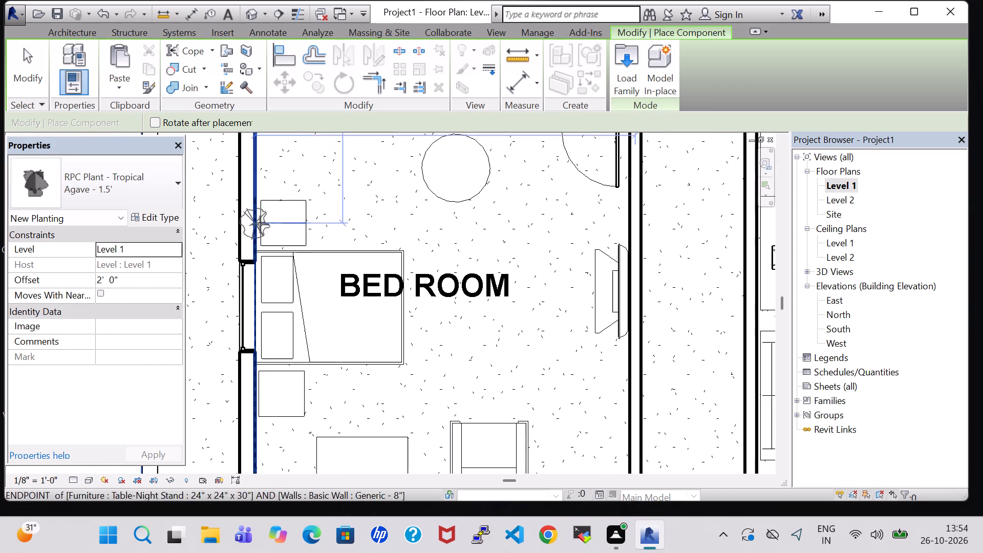
pyautogui.click(115, 279)
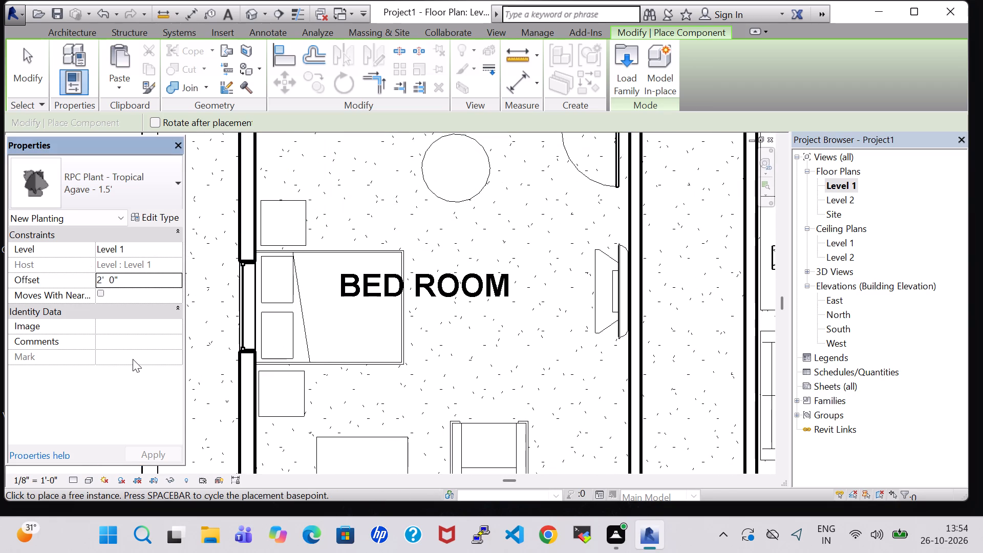
pyautogui.press('BackSpace')
pyautogui.press('6')
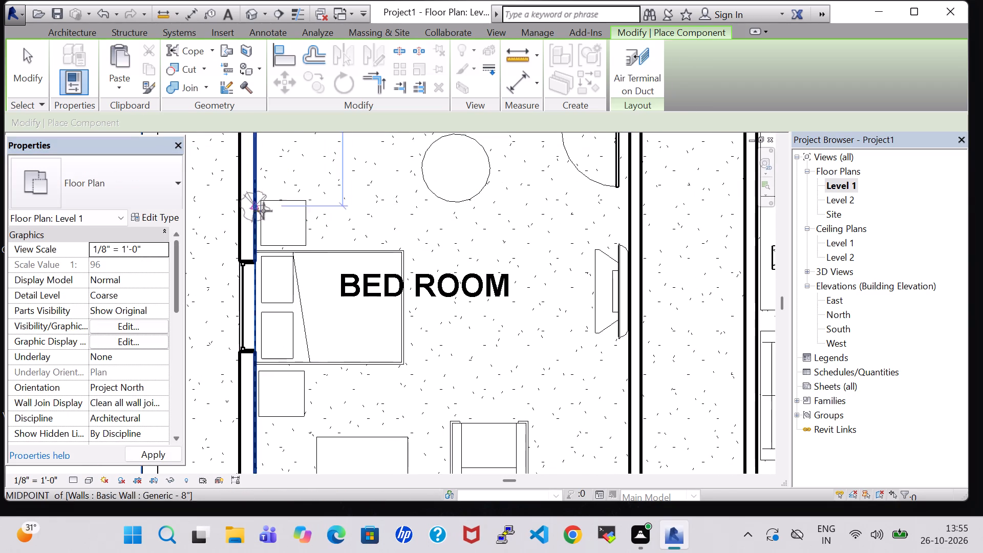
pyautogui.click(285, 220)
pyautogui.scroll(-3, 399, 378)
pyautogui.press('Escape')
# Place another Agave - 1.5' plant with the 2' 6" offset on the upper night stand of the lower-left corner bedroom.
pyautogui.moveTo(490, 368); pyautogui.dragTo(471, 311, button='middle')
pyautogui.scroll(-2, 471, 311)
pyautogui.scroll(3, 349, 394)
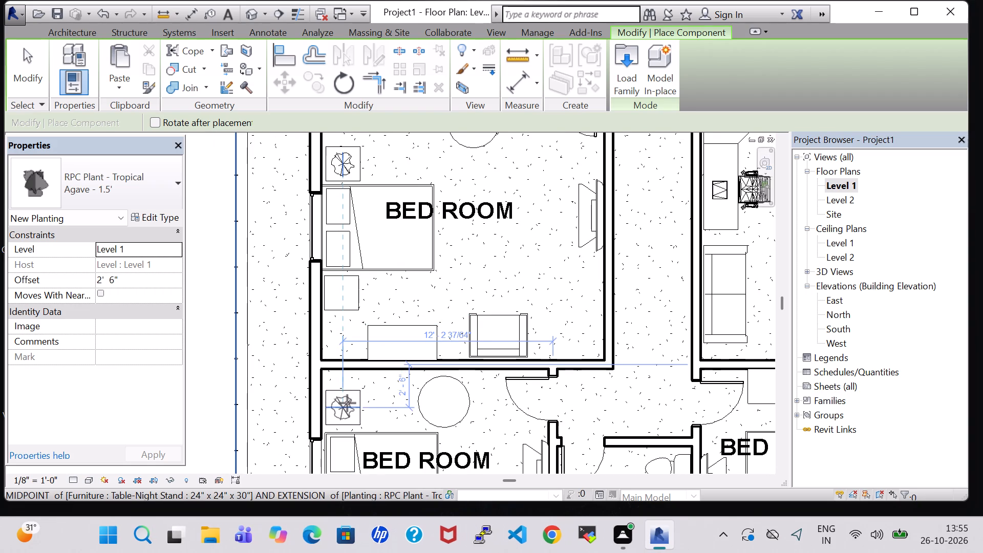
pyautogui.click(347, 403)
pyautogui.press('Escape')
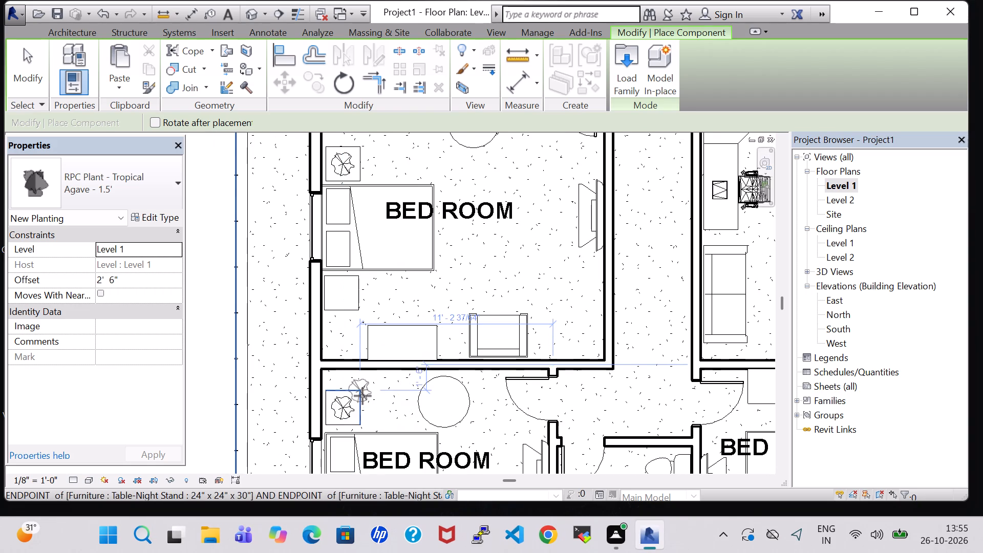
pyautogui.press('Escape')
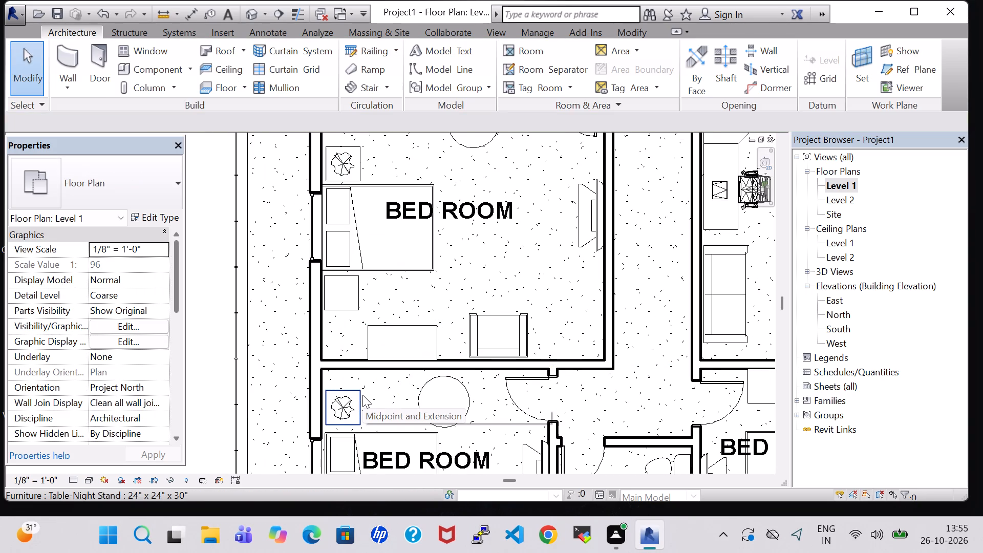
# Place an Agave - 1.5' plant with the 2' 6" offset on the lower night stand of the bedroom beside the stairs.
pyautogui.scroll(-6, 407, 290)
pyautogui.moveTo(511, 323); pyautogui.dragTo(510, 323, button='middle')
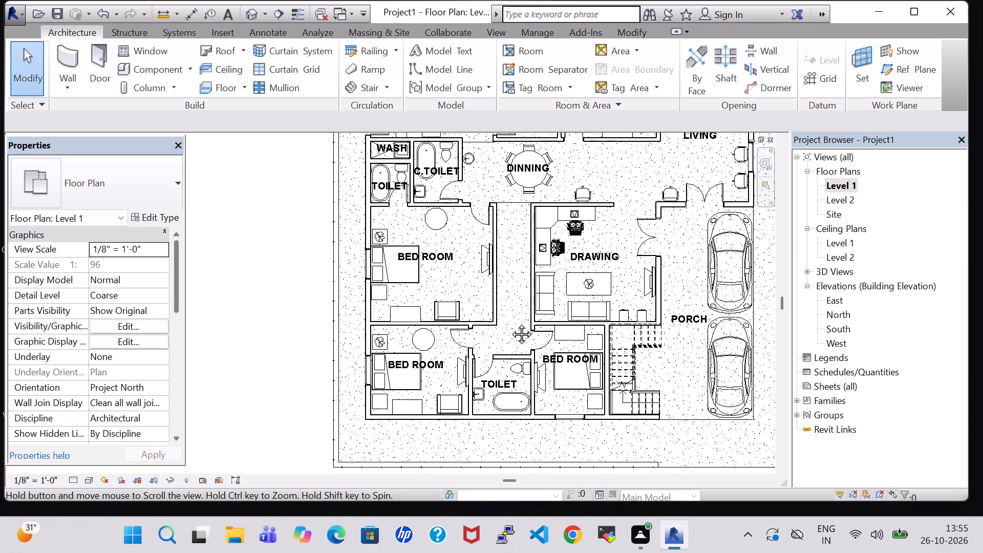
pyautogui.moveTo(510, 323); pyautogui.dragTo(475, 339, button='middle')
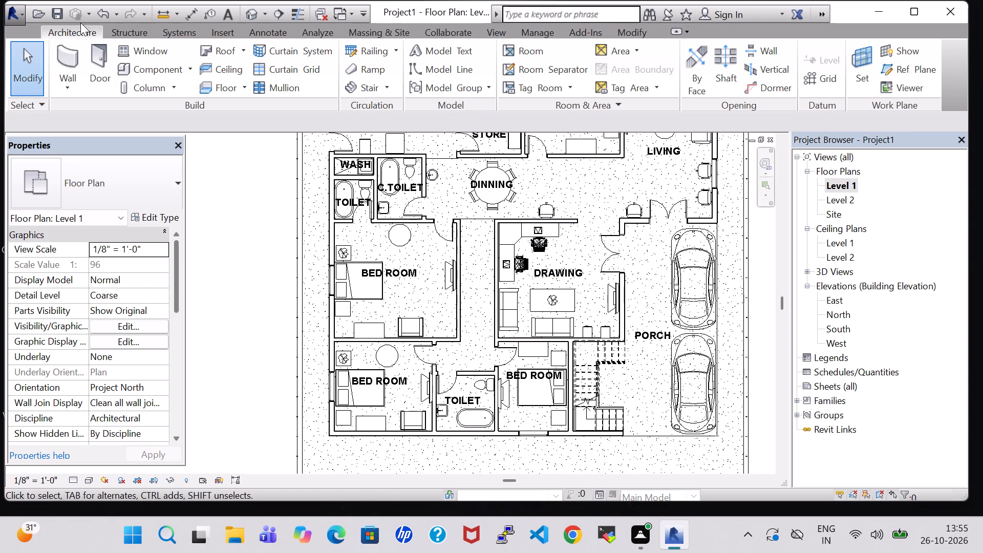
pyautogui.click(160, 62)
pyautogui.scroll(5, 591, 425)
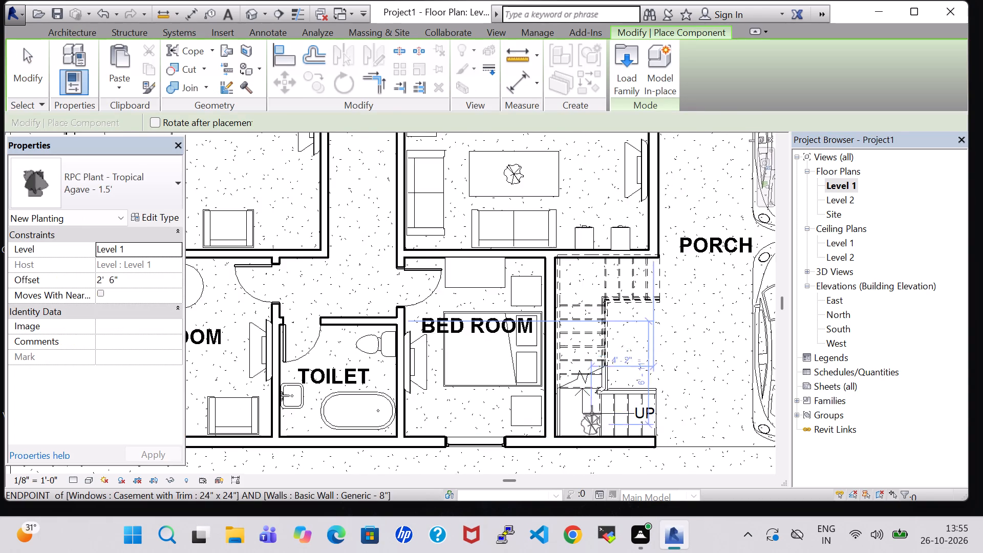
pyautogui.scroll(4, 540, 350)
pyautogui.moveTo(517, 459); pyautogui.dragTo(517, 429, button='middle')
pyautogui.click(519, 423)
pyautogui.scroll(-8, 523, 402)
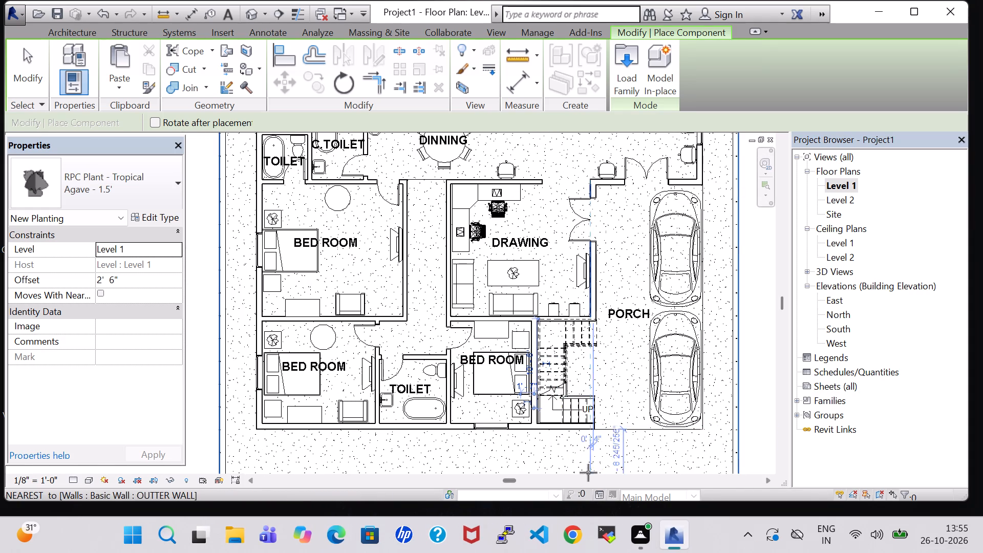
pyautogui.press('Escape')
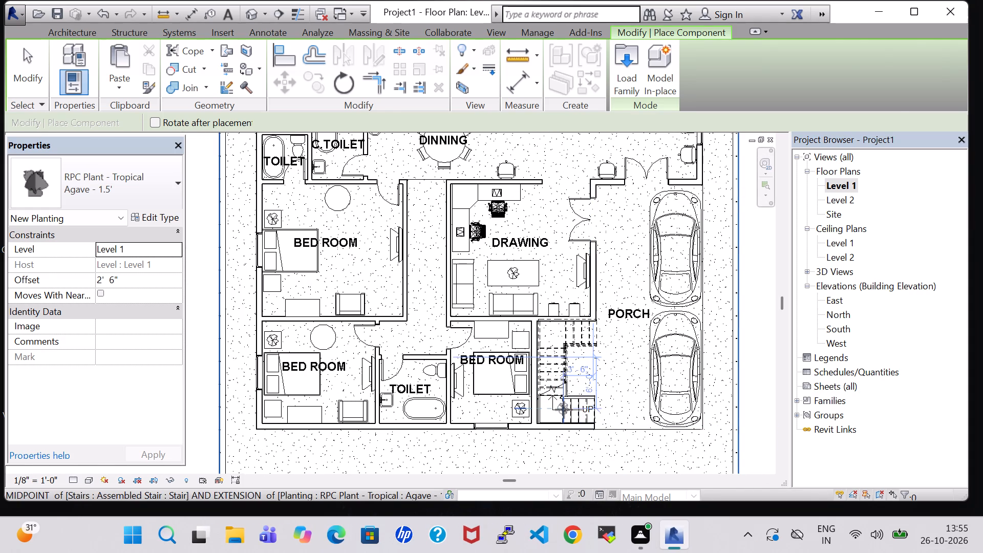
pyautogui.press('Escape')
pyautogui.press('Escape')
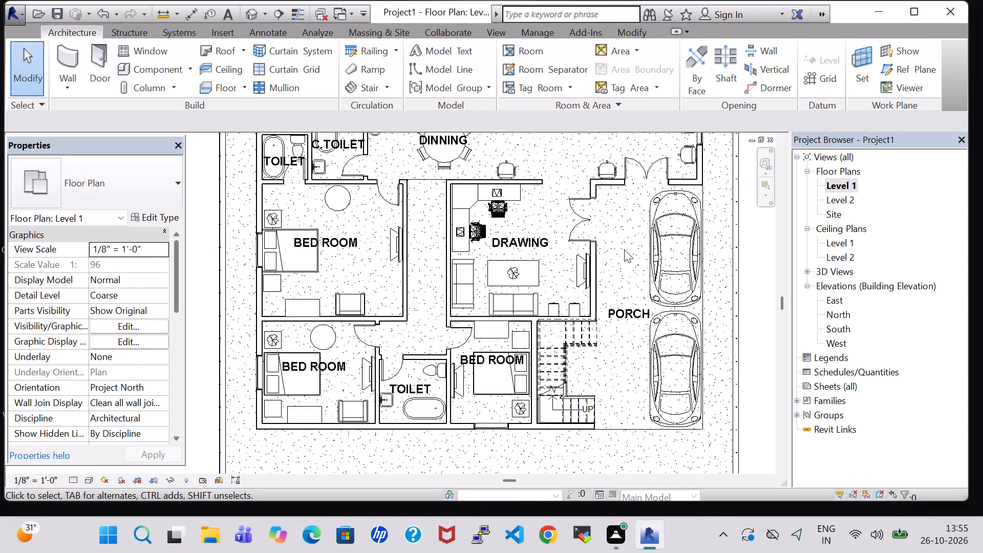
# Load the Chair-Corbu family from the library's Furniture Seating folder.
pyautogui.scroll(-1, 636, 284)
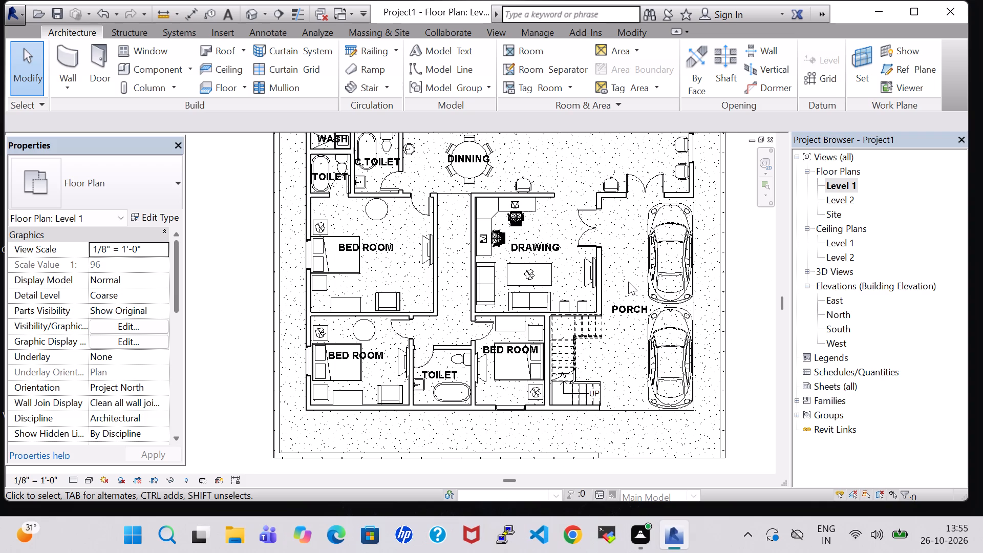
pyautogui.scroll(1, 628, 292)
pyautogui.moveTo(628, 292); pyautogui.dragTo(612, 367, button='middle')
pyautogui.scroll(-1, 612, 367)
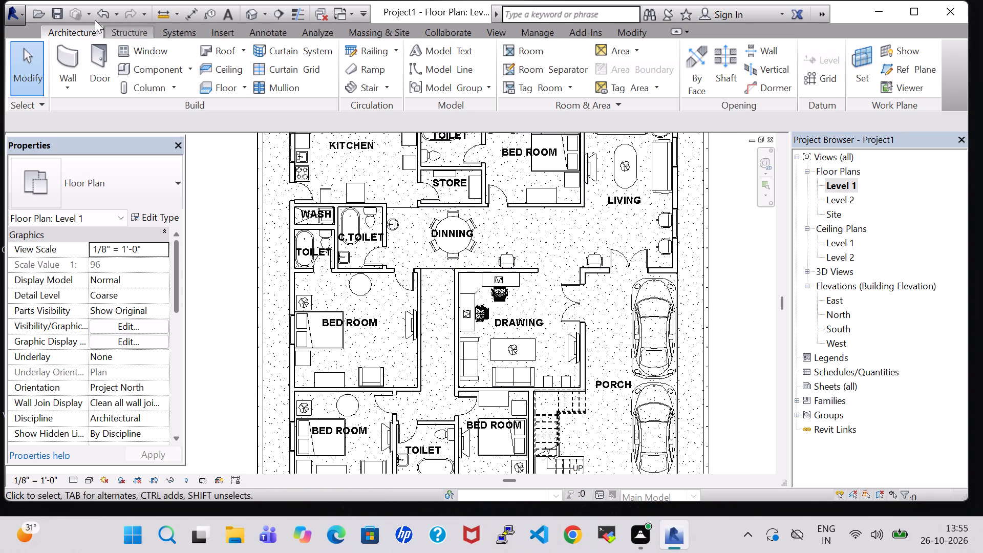
pyautogui.click(144, 74)
pyautogui.click(635, 82)
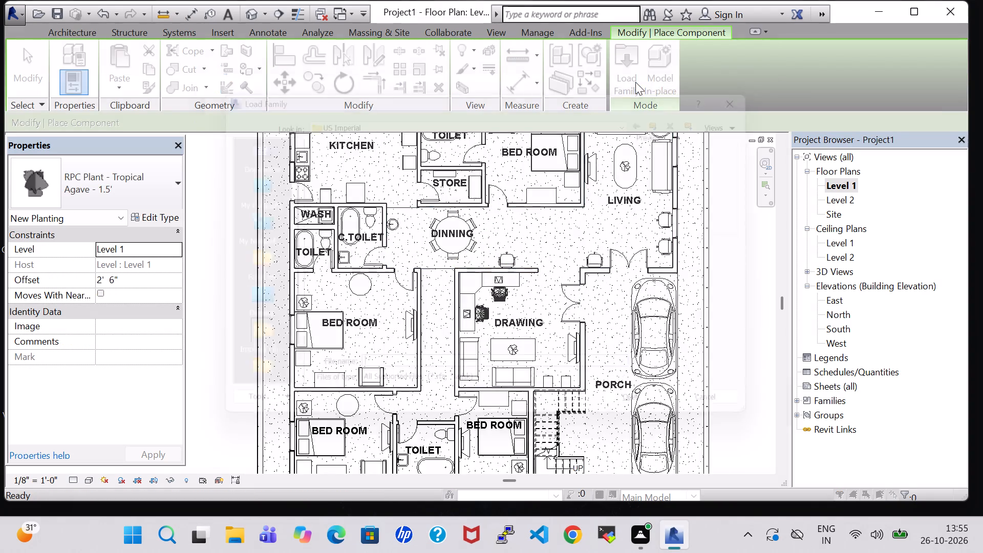
pyautogui.scroll(-1, 623, 158)
pyautogui.doubleClick(569, 216)
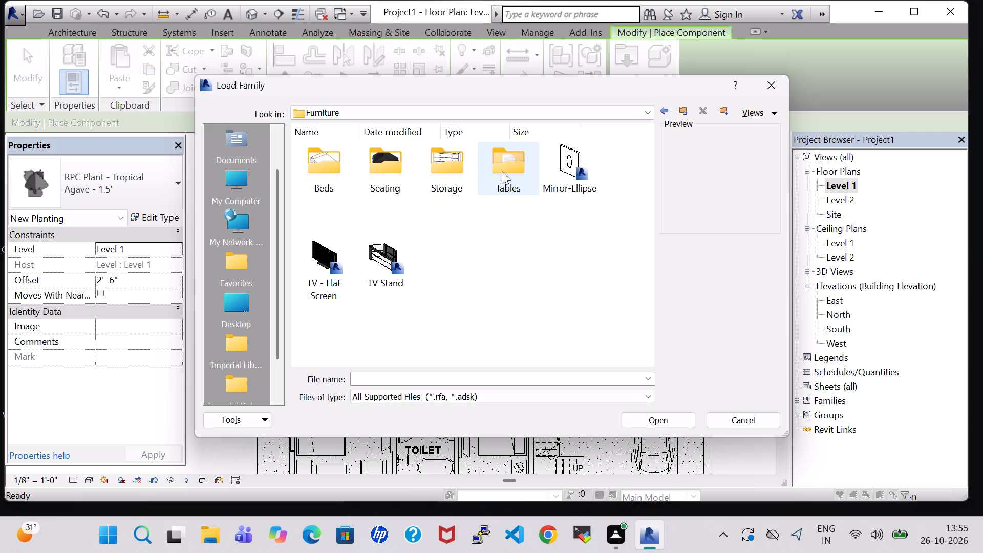
pyautogui.doubleClick(374, 165)
pyautogui.click(513, 183)
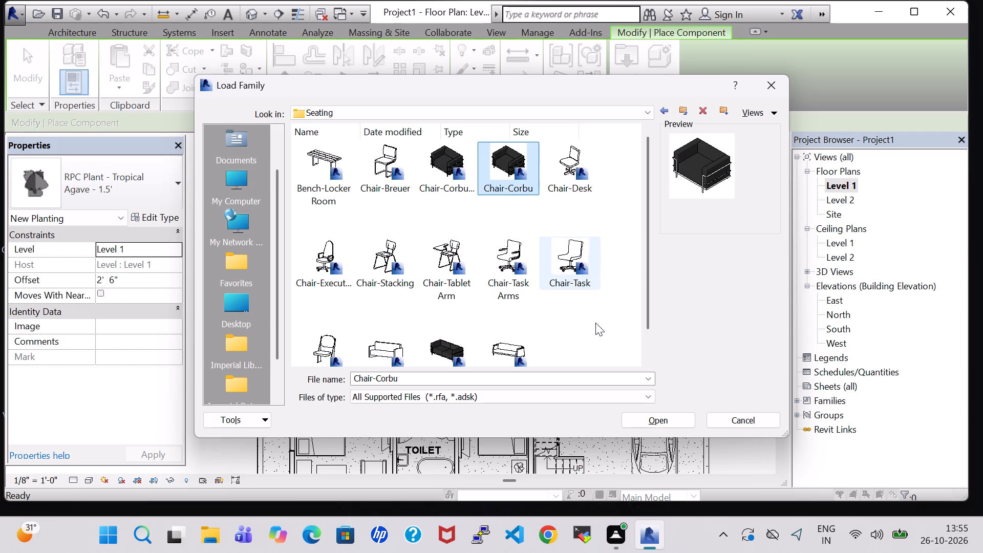
pyautogui.click(671, 414)
pyautogui.scroll(1, 540, 230)
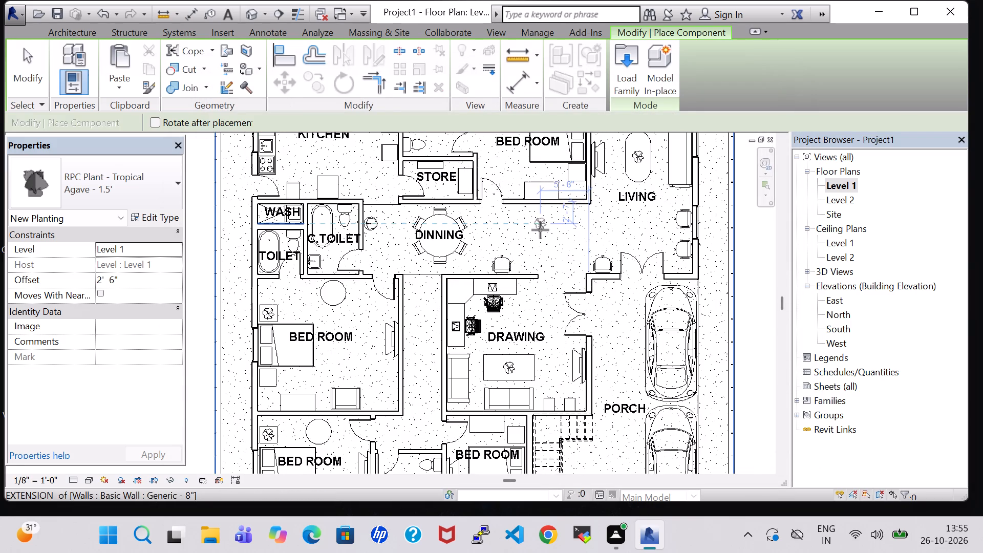
pyautogui.press('Escape')
pyautogui.press('Escape')
pyautogui.press('Escape')
# Place a Chair-Corbu chair below the upper bedroom's wall, between the dining and living areas, about 3' 7" from the living-side wall line.
pyautogui.click(151, 73)
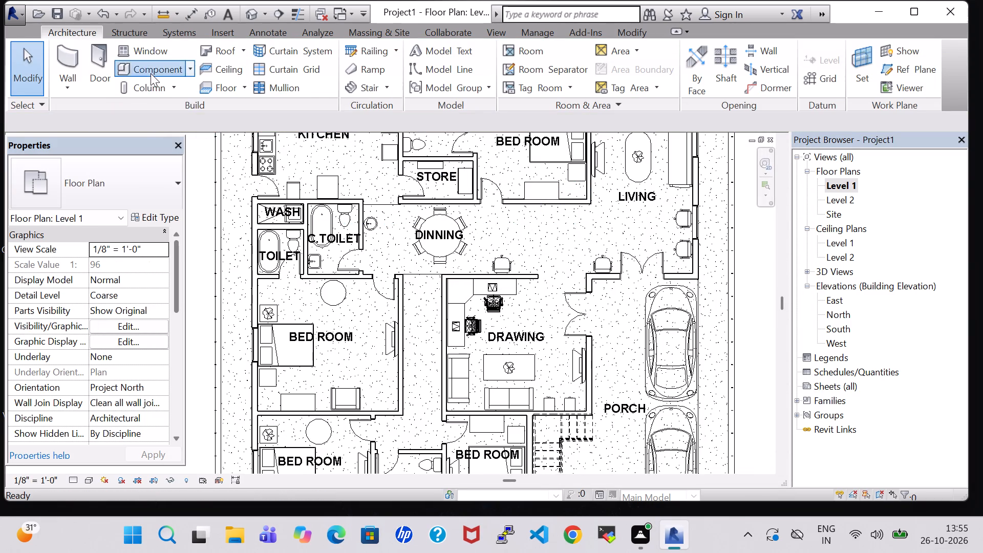
pyautogui.click(134, 204)
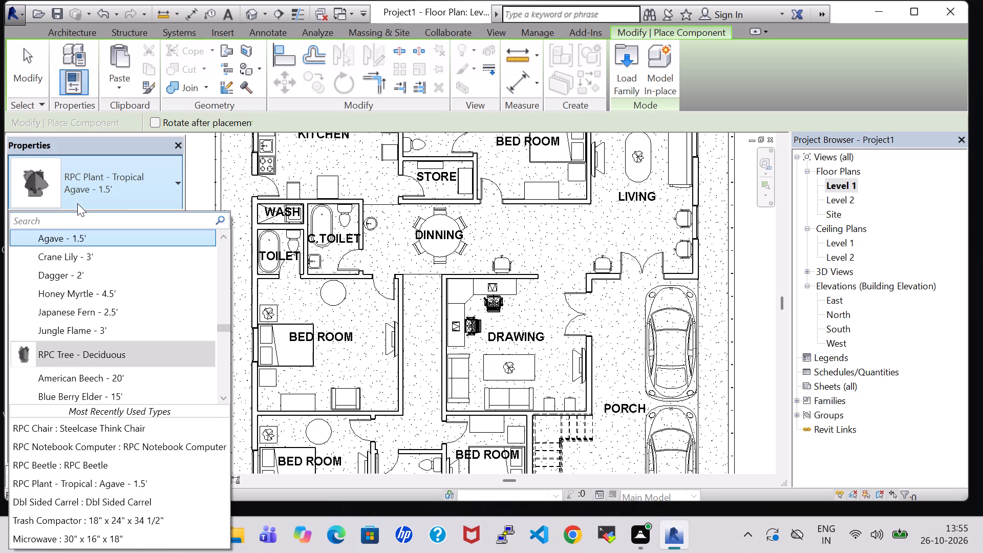
pyautogui.press('s')
pyautogui.press('o')
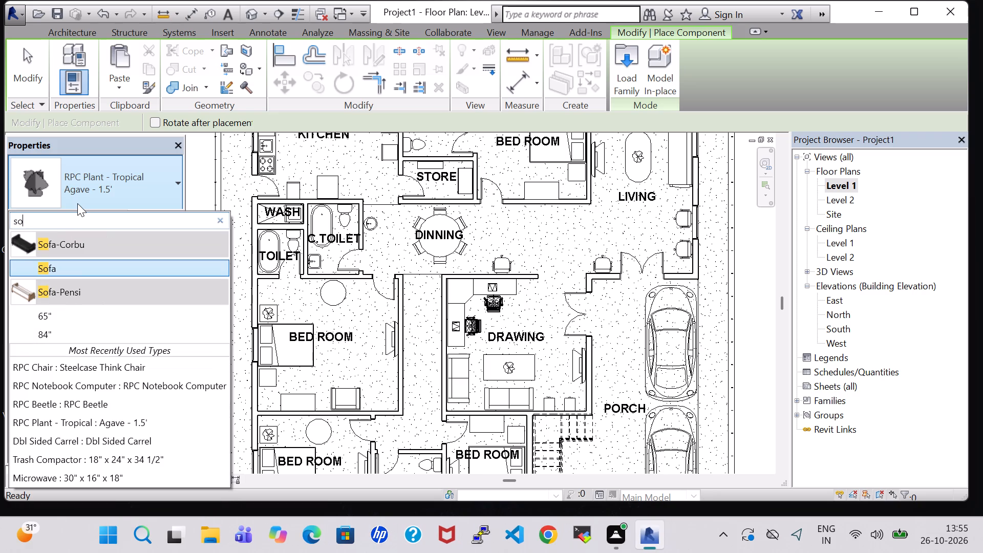
pyautogui.scroll(-2, 76, 268)
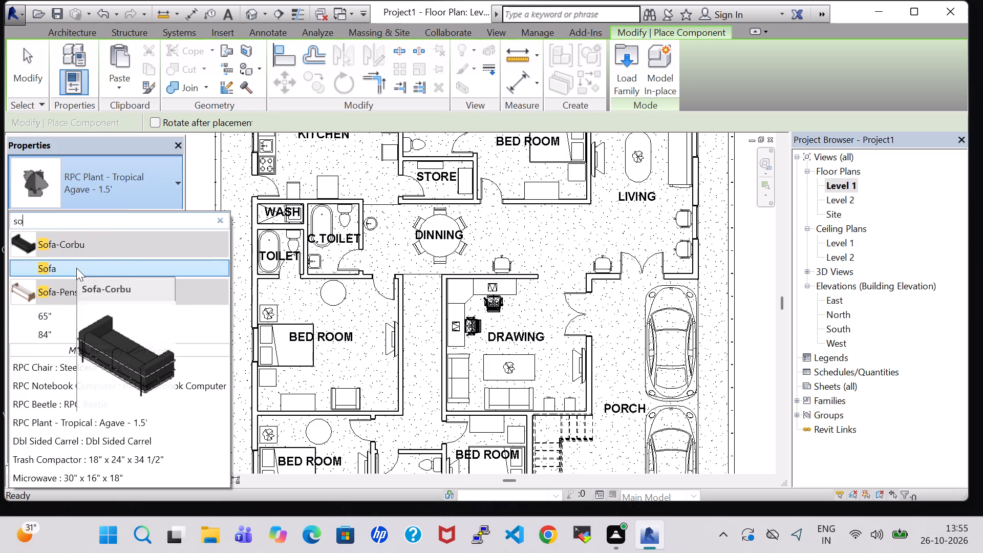
pyautogui.press('BackSpace')
pyautogui.press('BackSpace')
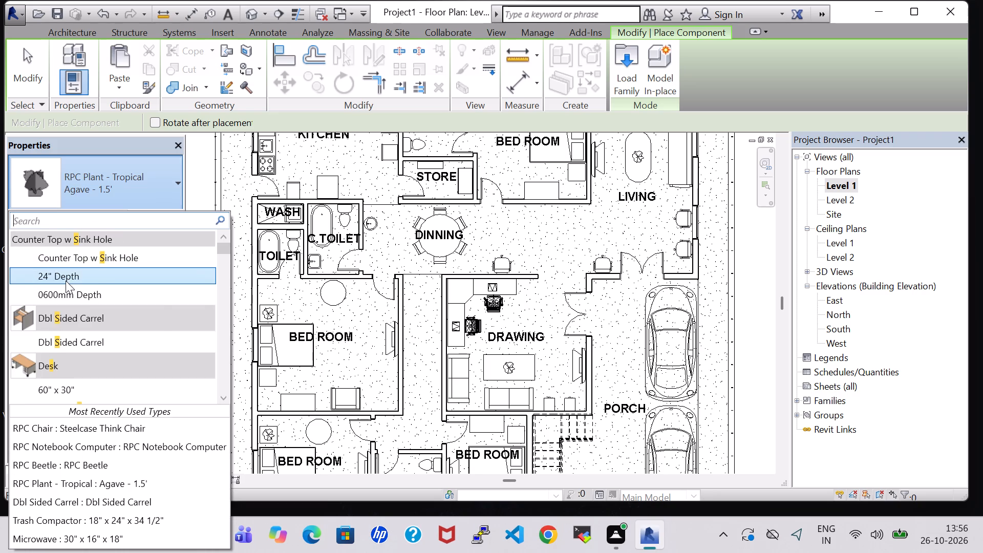
pyautogui.write('co')
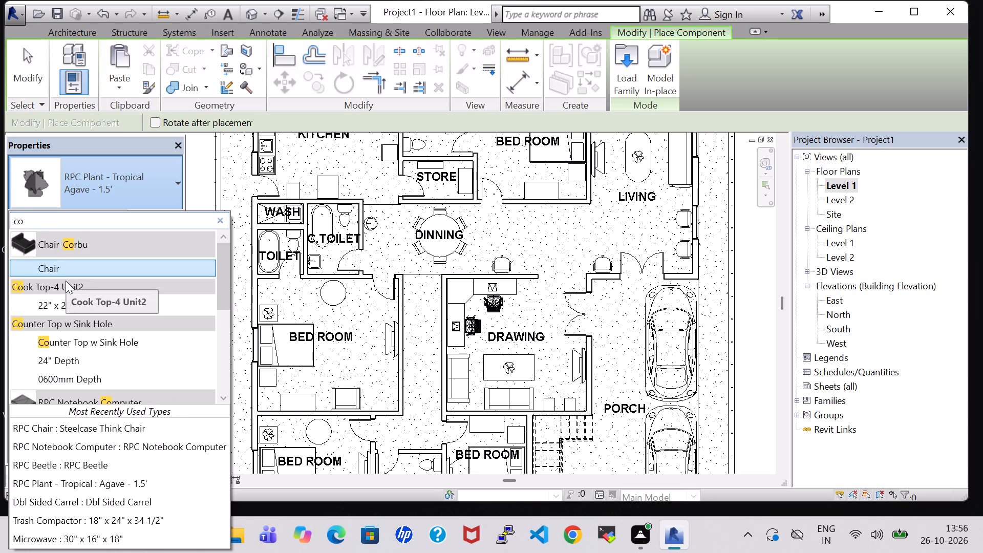
pyautogui.click(66, 273)
pyautogui.scroll(6, 540, 229)
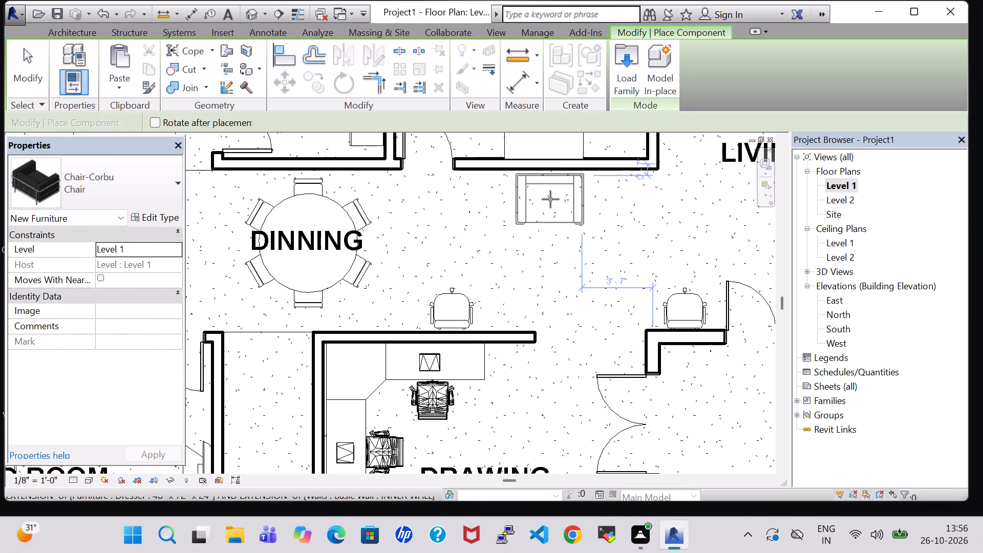
pyautogui.click(550, 199)
pyautogui.press('Escape')
pyautogui.press('Escape')
# Nudge the new Chair-Corbu chair one increment up, closer to the bedroom wall behind it.
pyautogui.click(551, 185)
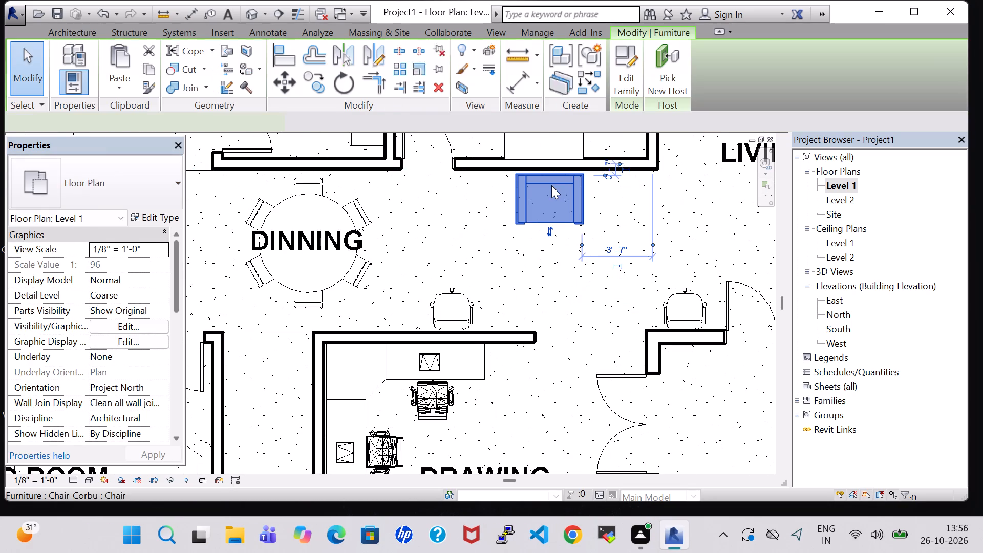
pyautogui.press('Up')
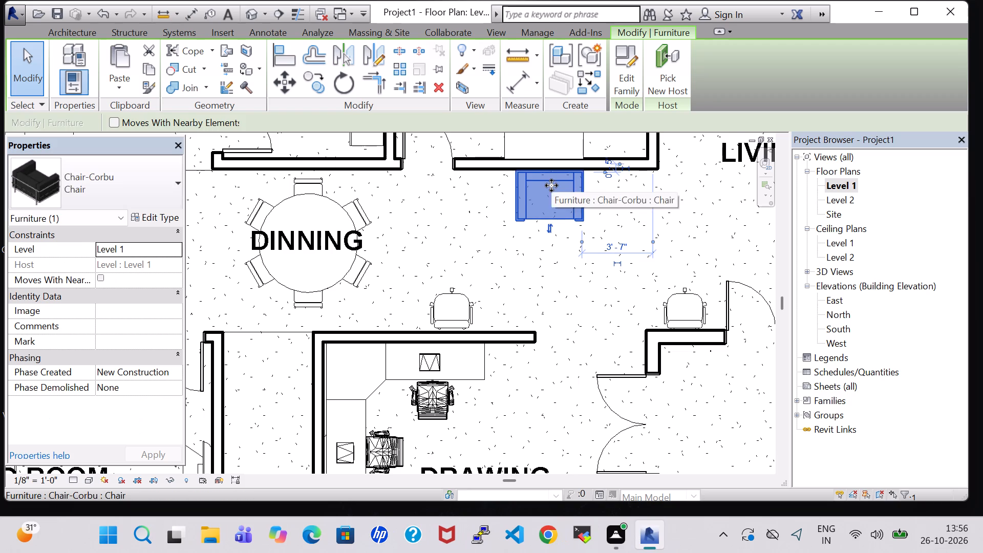
pyautogui.scroll(-3, 808, 257)
pyautogui.scroll(-6, 549, 292)
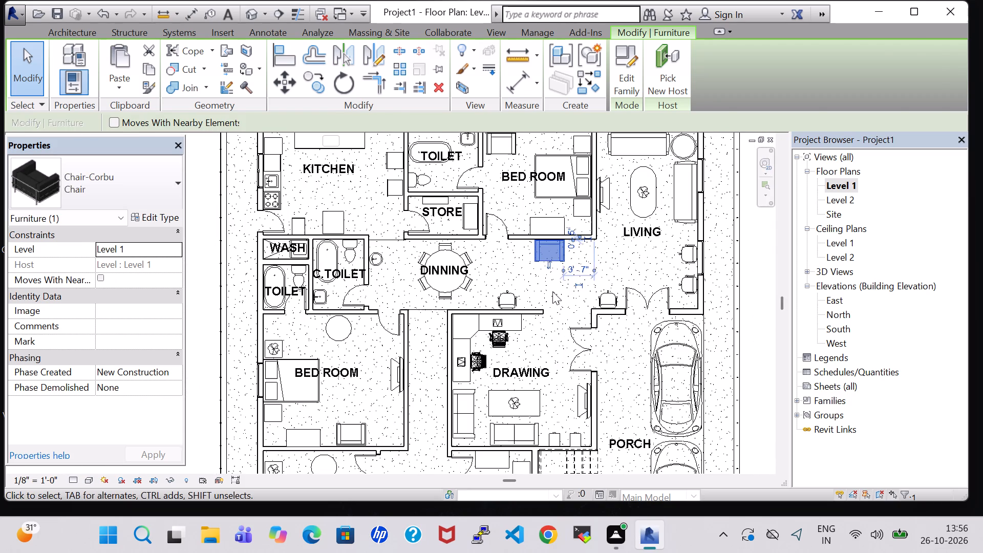
pyautogui.press('Escape')
# Review the Level 1 plan, then open the 3D view and examine the furnished rooms from above.
pyautogui.scroll(-1, 696, 356)
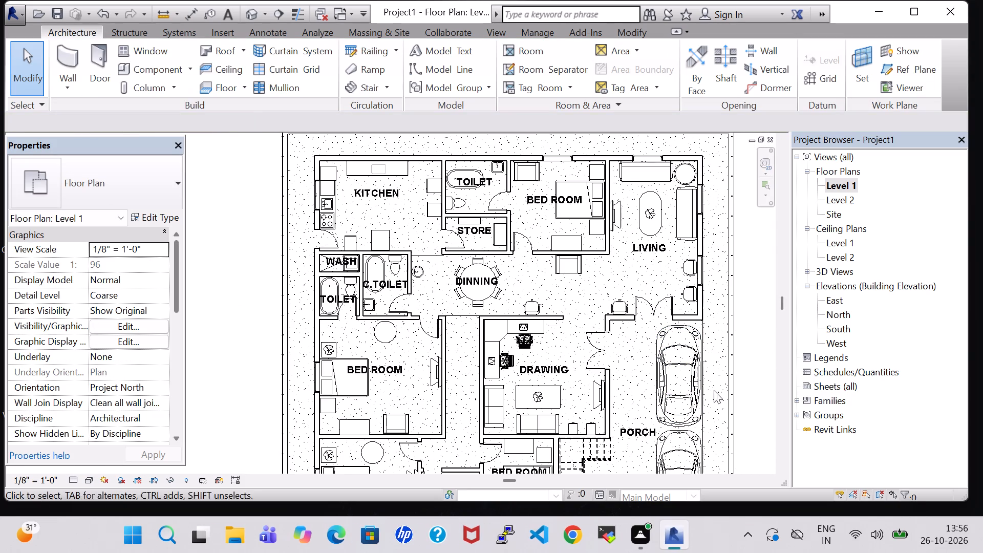
pyautogui.moveTo(743, 383); pyautogui.dragTo(720, 370, button='middle')
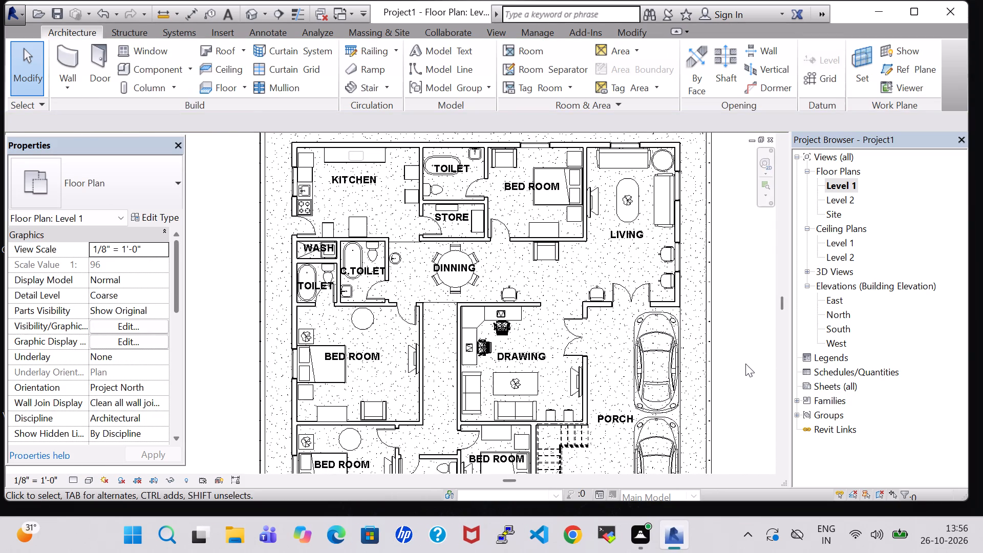
pyautogui.moveTo(745, 364); pyautogui.dragTo(721, 342, button='middle')
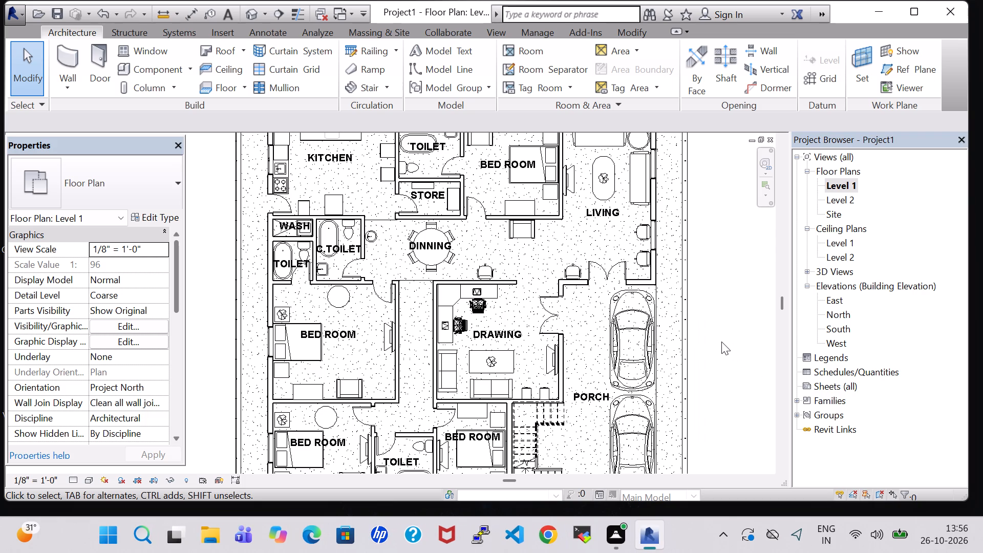
pyautogui.moveTo(720, 343); pyautogui.dragTo(712, 308, button='middle')
pyautogui.middleClick(712, 308)
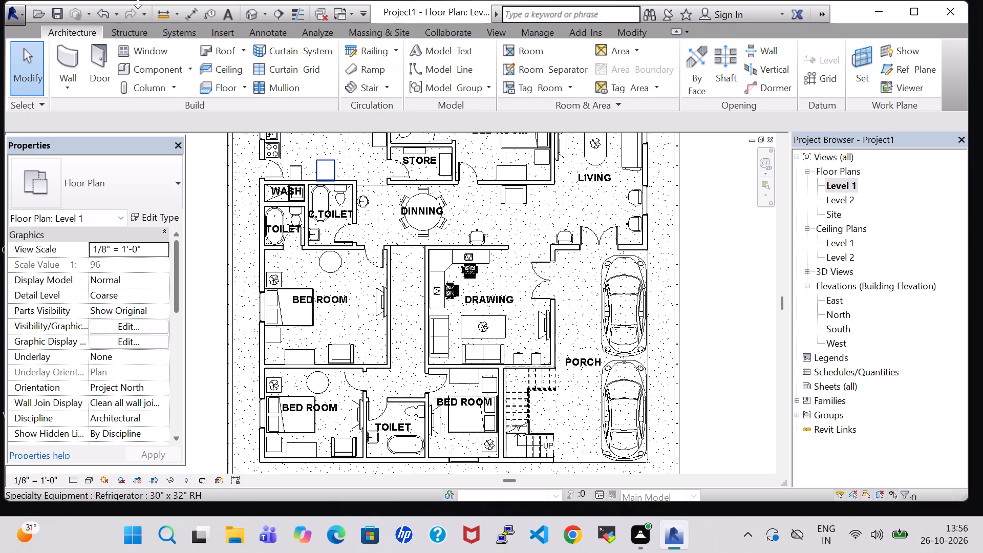
pyautogui.click(251, 7)
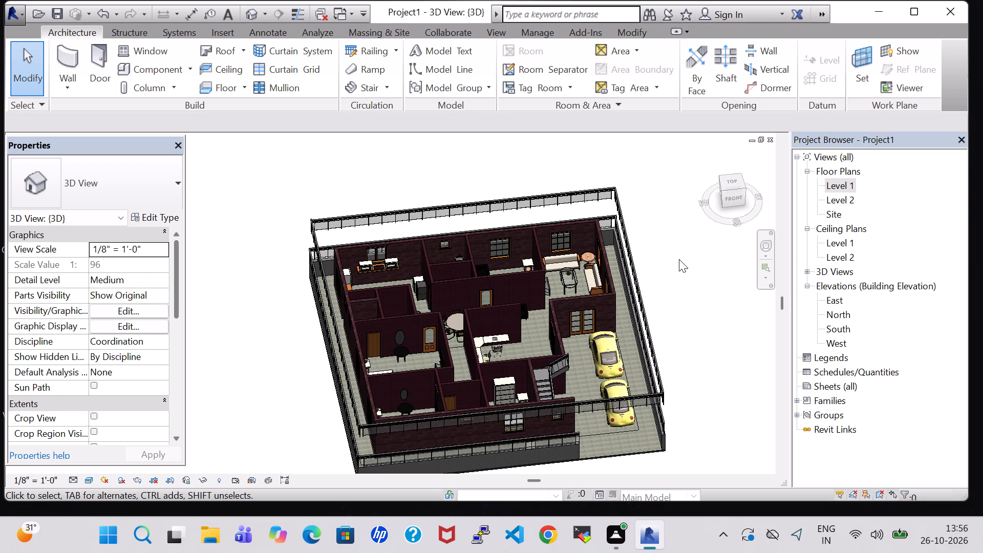
pyautogui.keyDown('shift'); pyautogui.moveTo(679, 259); pyautogui.dragTo(646, 318, button='middle'); pyautogui.keyUp('shift')
pyautogui.keyDown('shift'); pyautogui.scroll(-1, 669, 300); pyautogui.keyUp('shift')
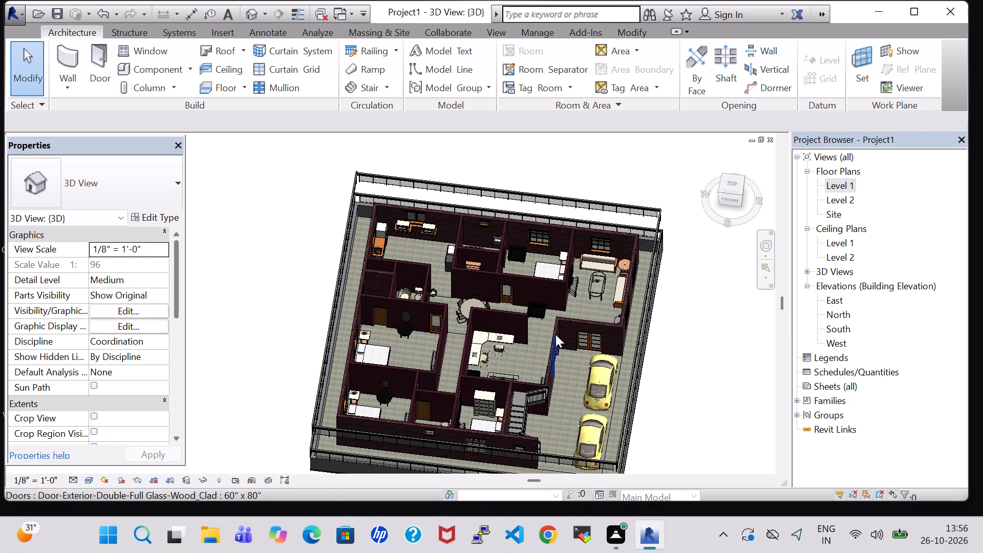
pyautogui.keyDown('shift'); pyautogui.moveTo(676, 287); pyautogui.dragTo(681, 336, button='middle'); pyautogui.keyUp('shift')
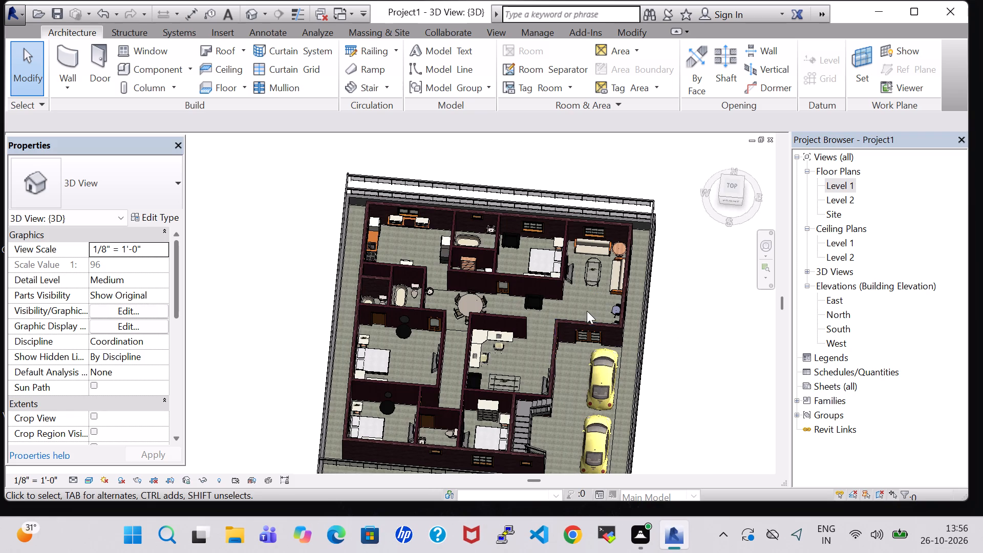
pyautogui.scroll(1, 528, 344)
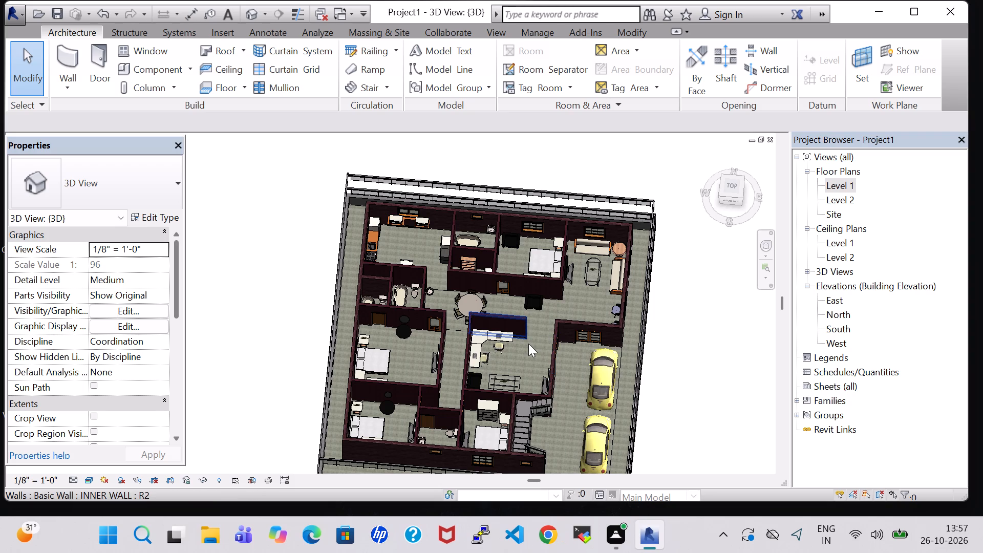
pyautogui.scroll(2, 528, 344)
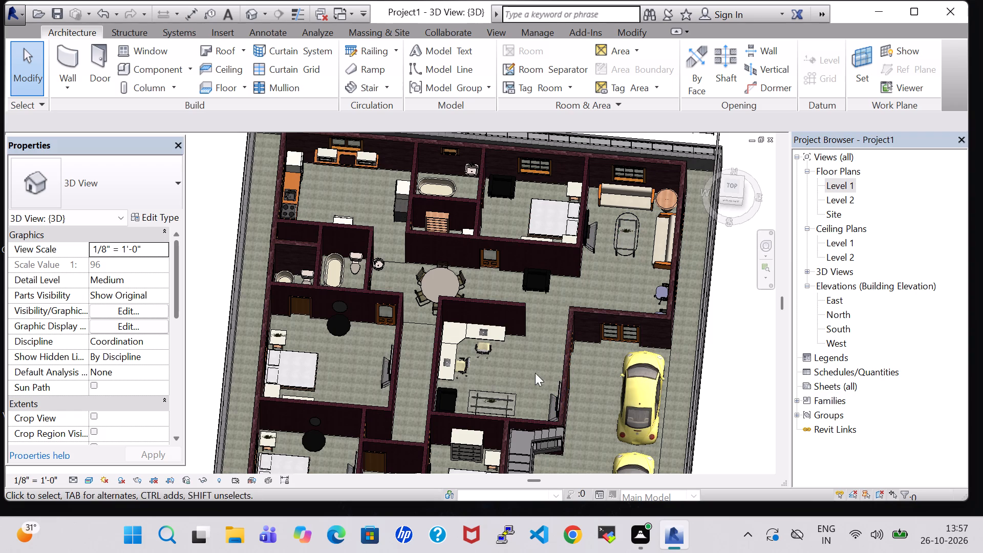
pyautogui.moveTo(535, 373); pyautogui.dragTo(518, 342, button='middle')
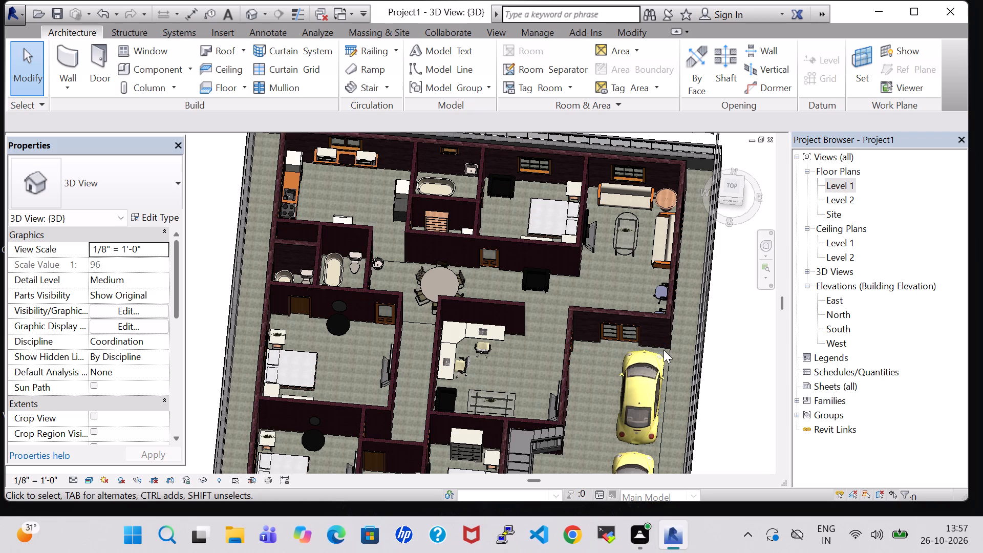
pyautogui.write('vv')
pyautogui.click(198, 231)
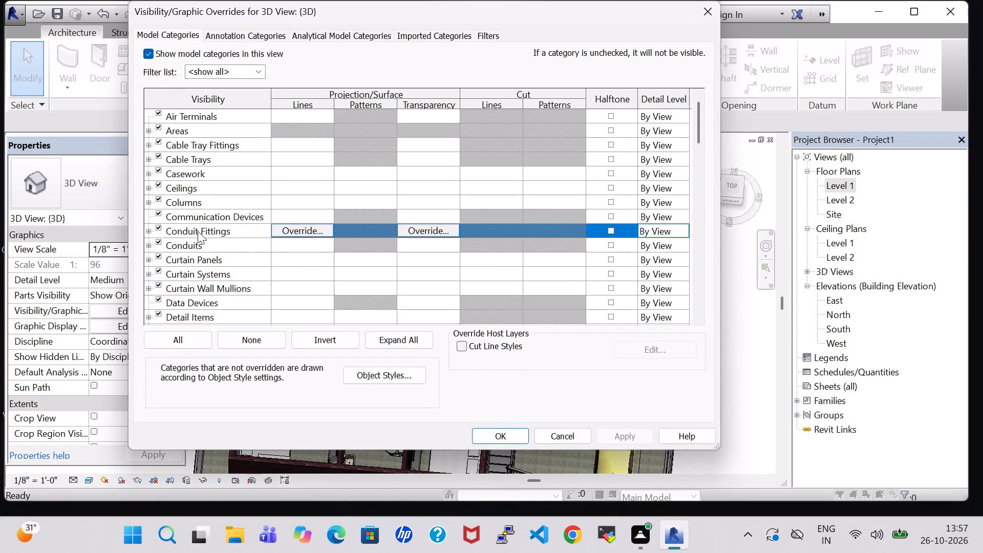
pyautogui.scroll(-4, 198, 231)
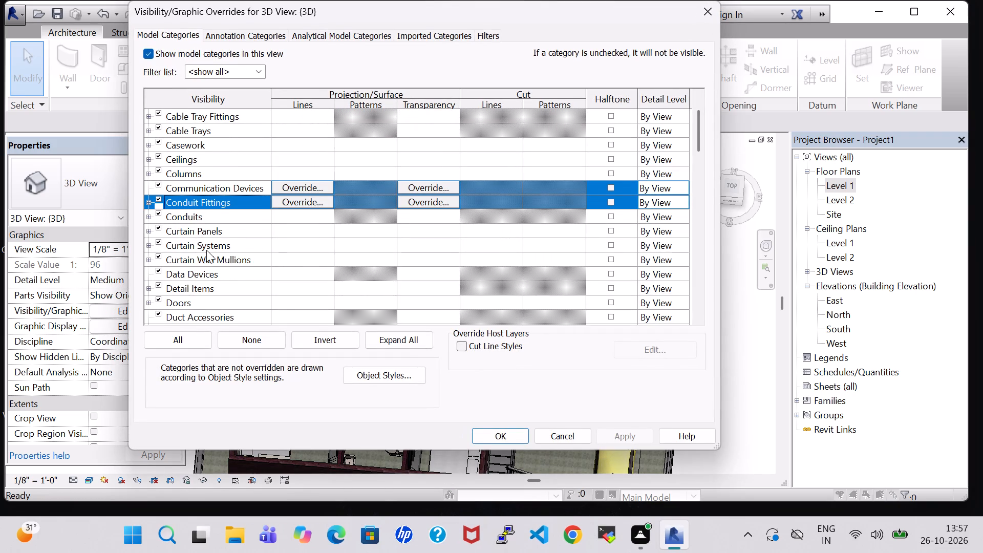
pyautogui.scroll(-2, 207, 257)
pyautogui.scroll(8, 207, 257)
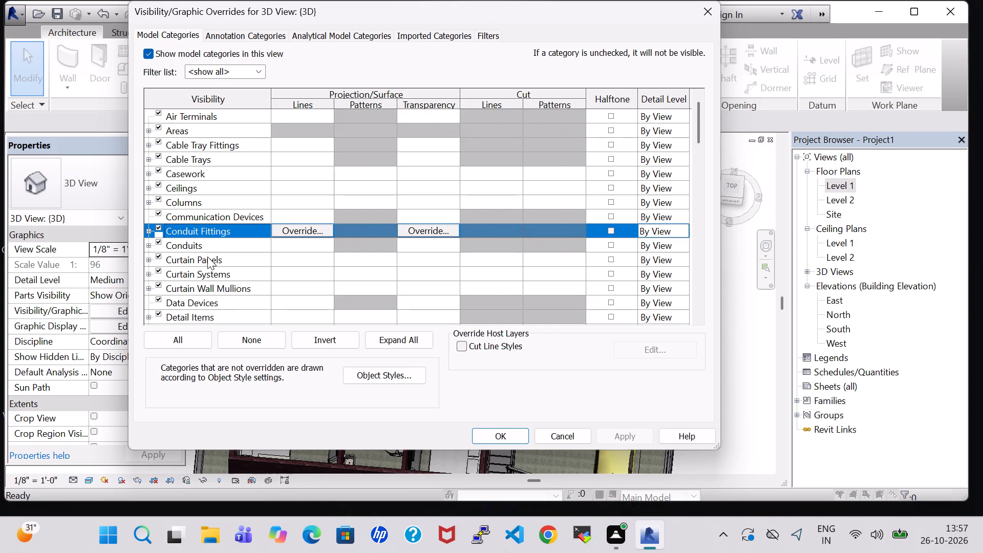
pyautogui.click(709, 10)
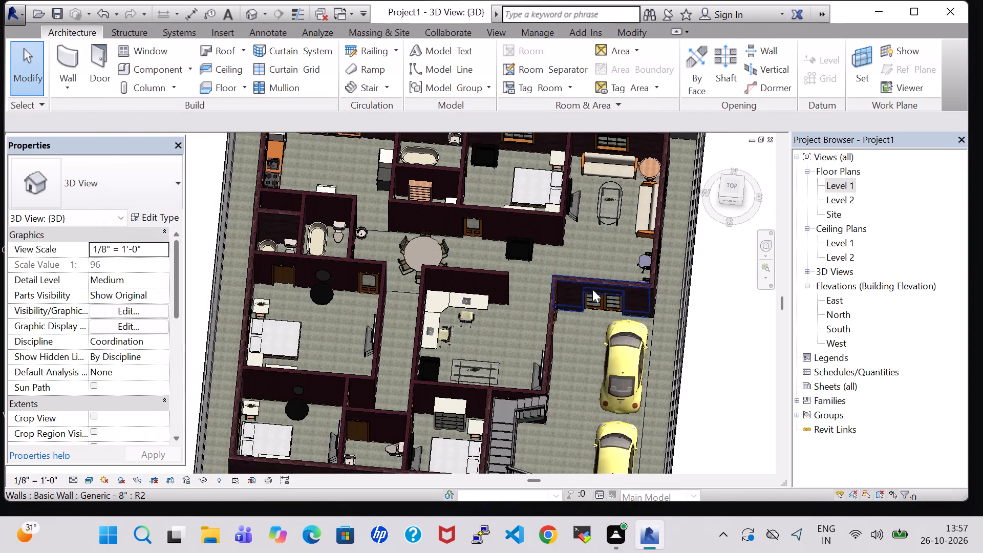
# Delete both Steelcase Think Chairs at the L-shaped desk in the drawing room from the 3D view.
pyautogui.moveTo(717, 348); pyautogui.dragTo(669, 361, button='middle')
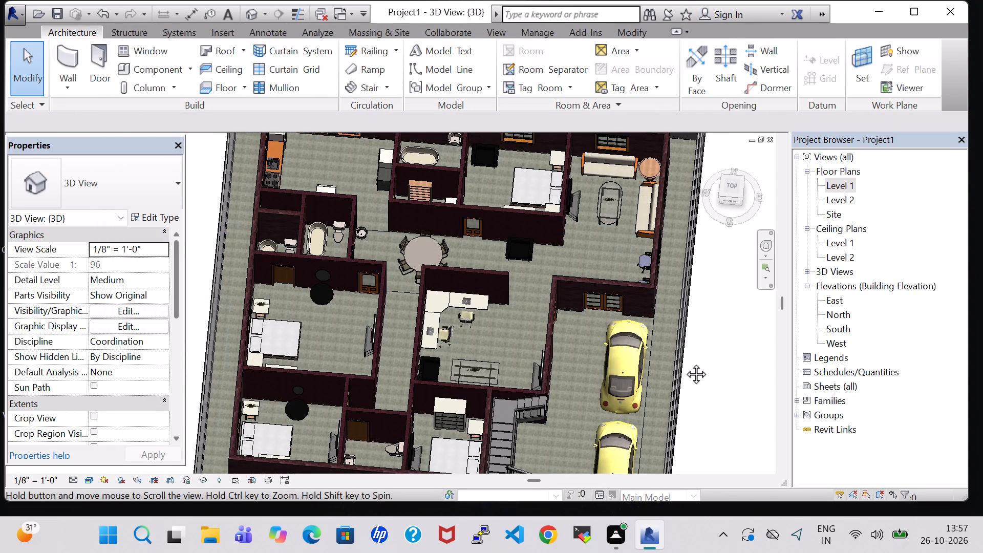
pyautogui.scroll(-1, 685, 349)
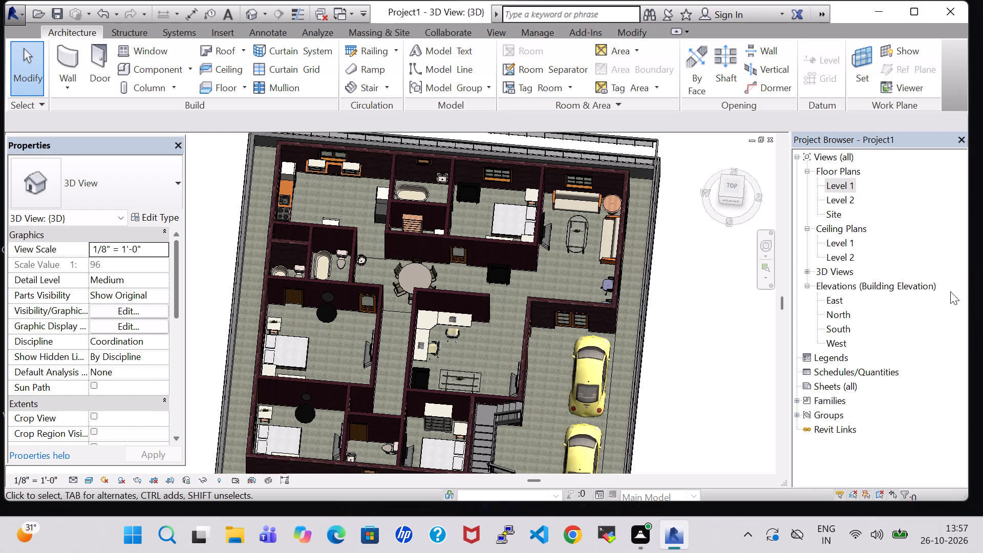
pyautogui.scroll(4, 455, 351)
pyautogui.scroll(-5, 687, 342)
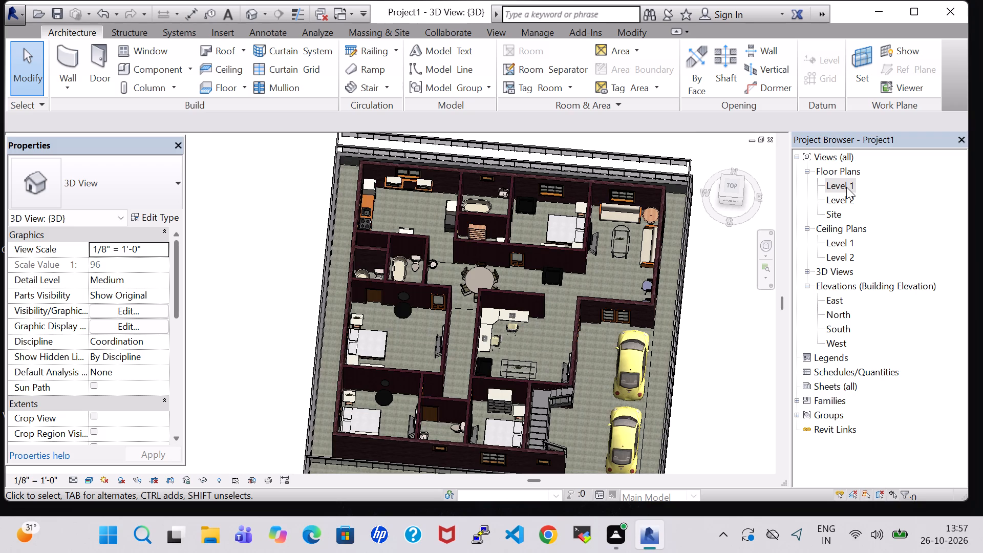
pyautogui.click(511, 327)
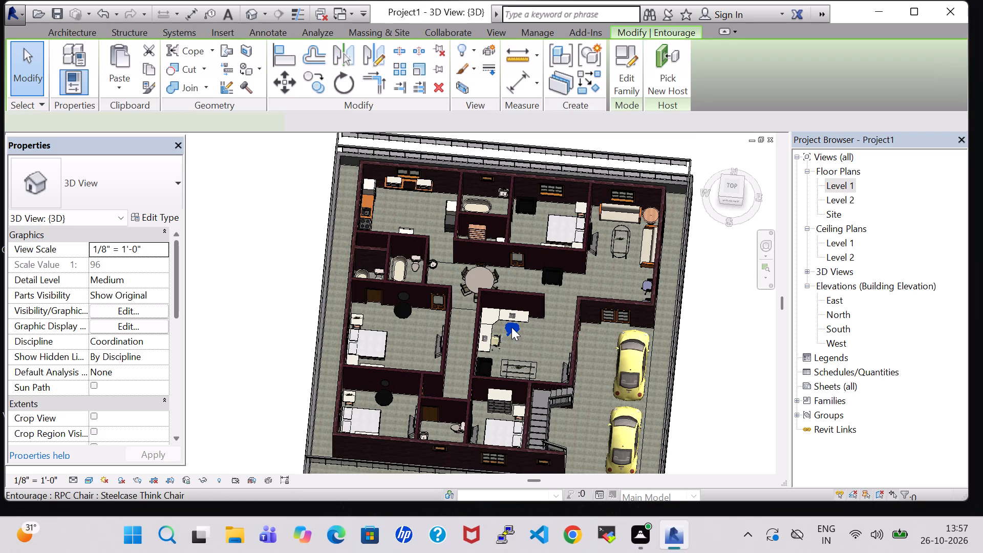
pyautogui.press('Delete')
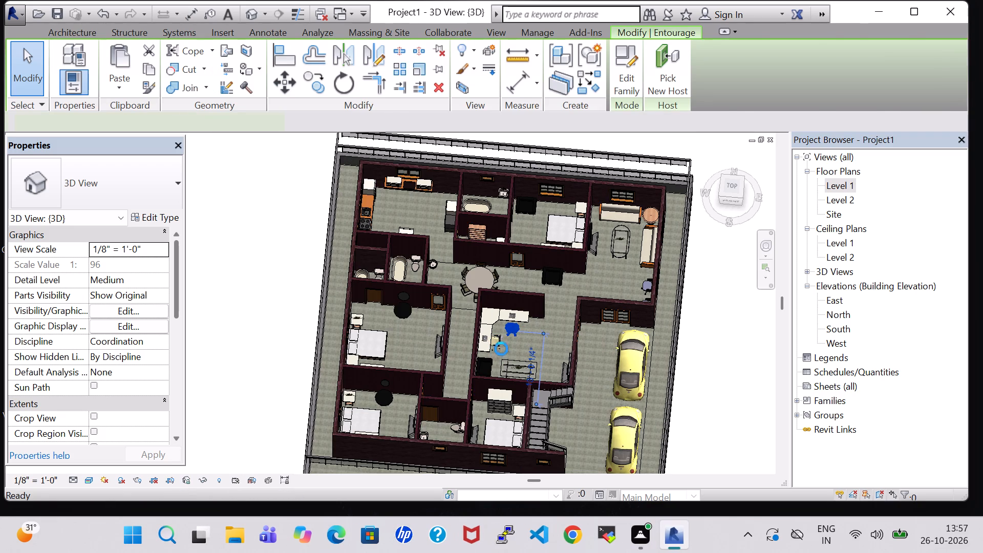
pyautogui.click(501, 342)
pyautogui.press('Delete')
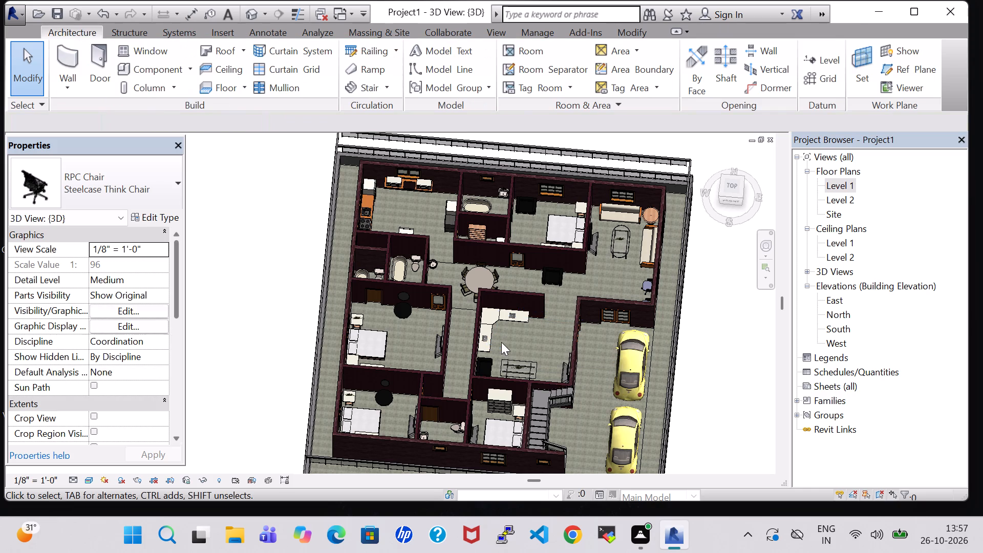
# Examine the furnished rooms in 3D from above, covering the drawing room, dining area, living room, bedrooms, staircase and porch.
pyautogui.scroll(-1, 715, 387)
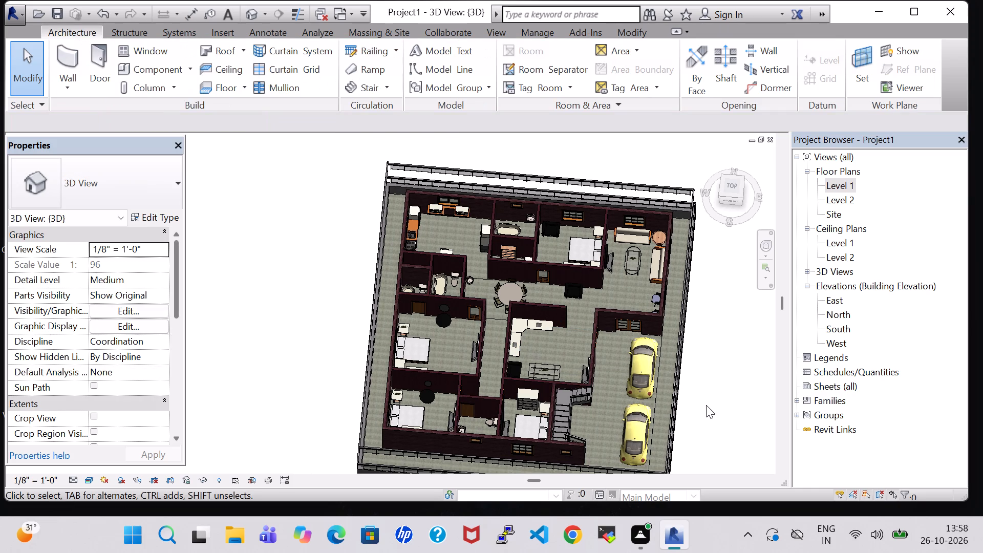
pyautogui.scroll(-1, 706, 405)
pyautogui.moveTo(706, 405); pyautogui.dragTo(731, 368, button='middle')
pyautogui.moveTo(724, 370); pyautogui.dragTo(690, 377, button='middle')
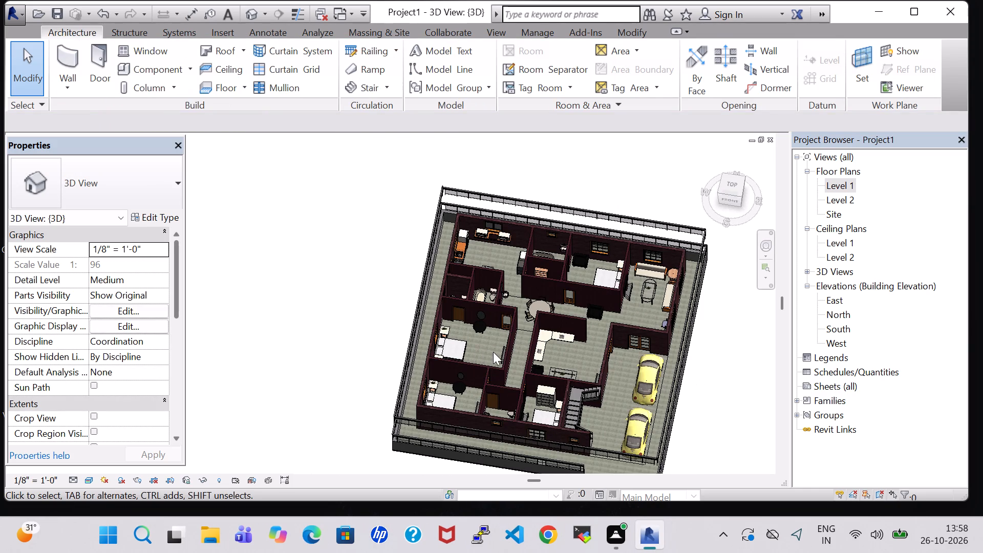
pyautogui.scroll(7, 495, 352)
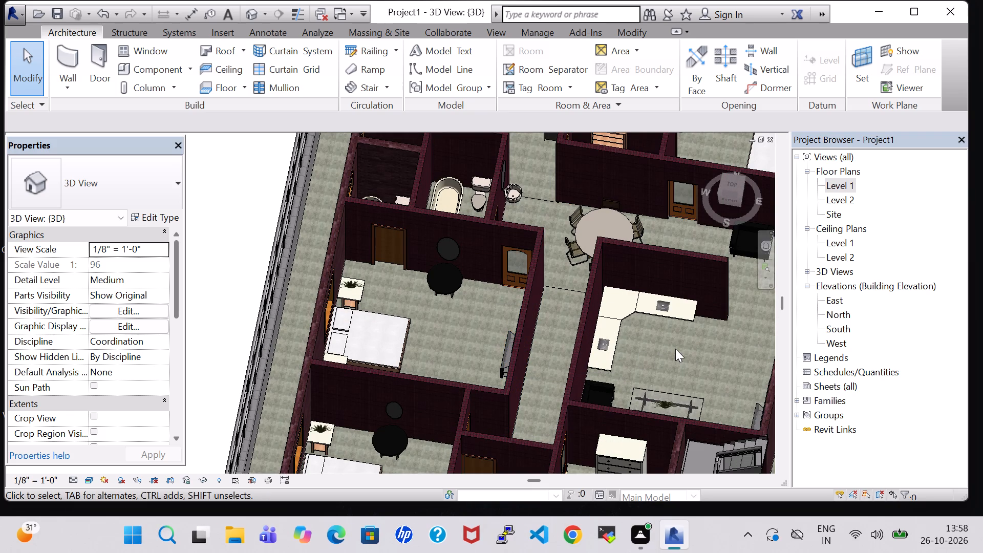
pyautogui.keyDown('shift'); pyautogui.moveTo(685, 349); pyautogui.dragTo(676, 396, button='middle'); pyautogui.keyUp('shift')
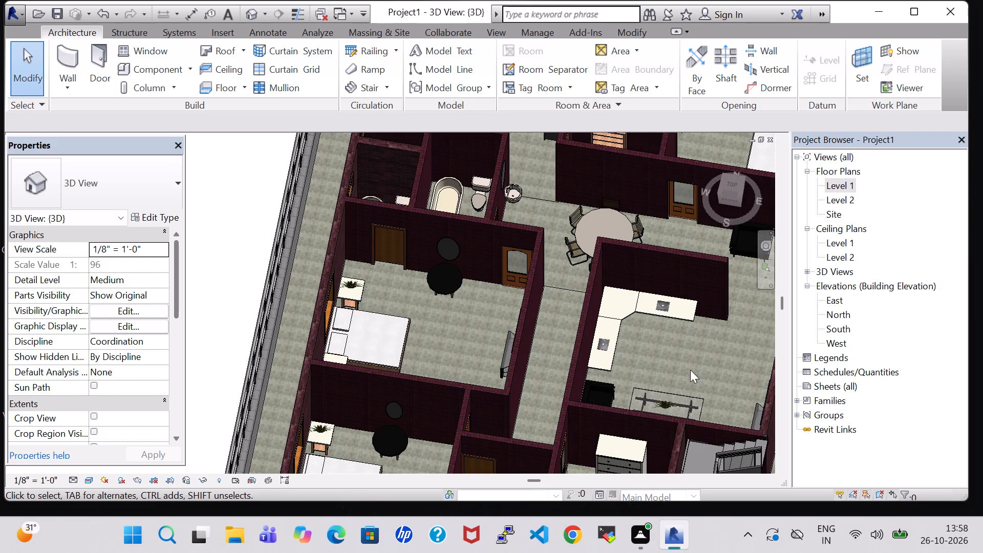
pyautogui.moveTo(694, 351); pyautogui.dragTo(552, 349, button='middle')
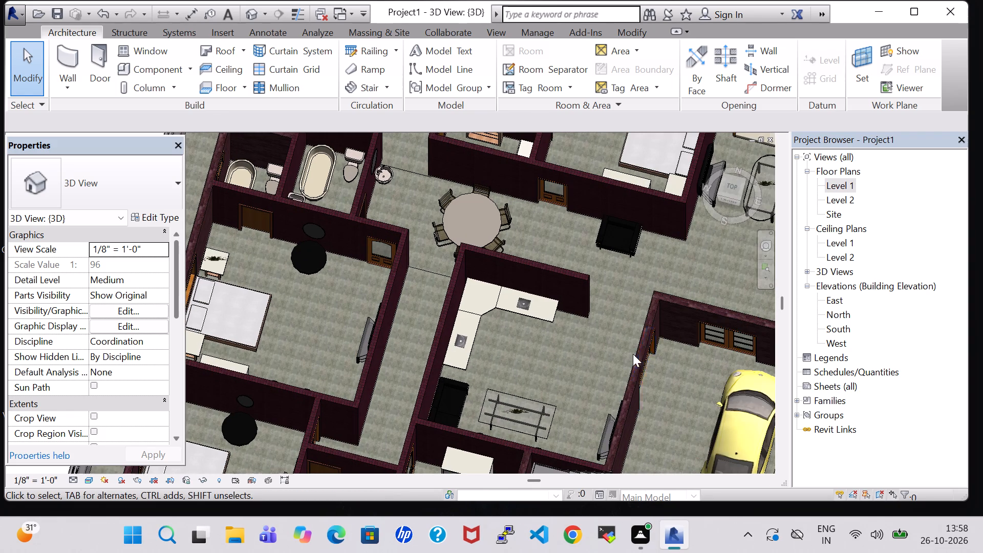
pyautogui.moveTo(612, 344); pyautogui.dragTo(518, 351, button='middle')
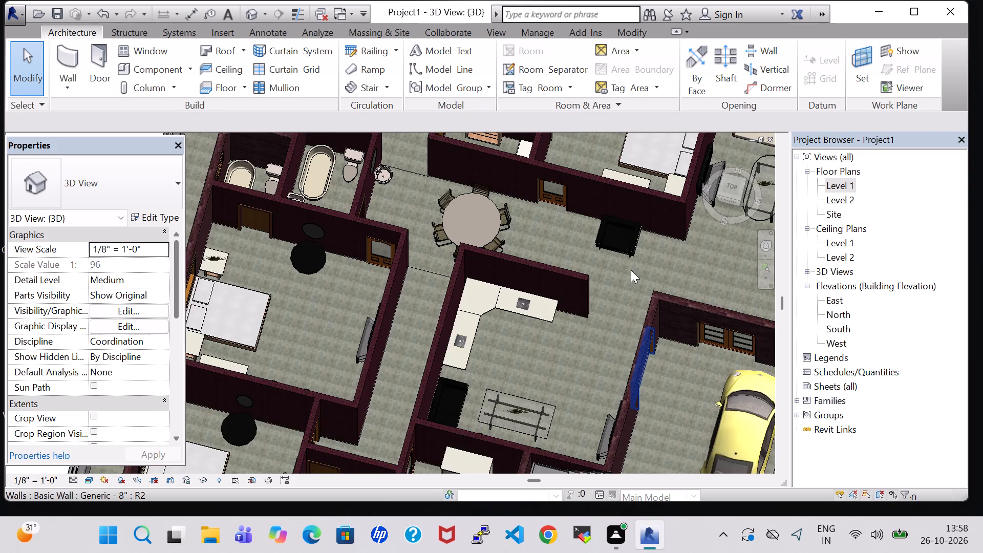
pyautogui.moveTo(473, 375); pyautogui.dragTo(478, 295, button='middle')
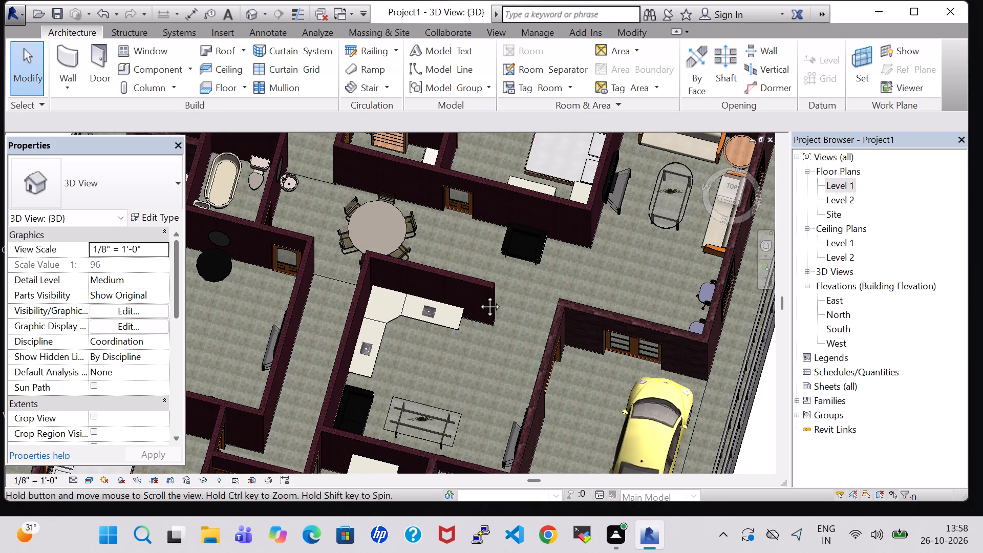
pyautogui.moveTo(478, 295); pyautogui.dragTo(481, 282, button='middle')
pyautogui.moveTo(504, 306); pyautogui.dragTo(510, 303, button='middle')
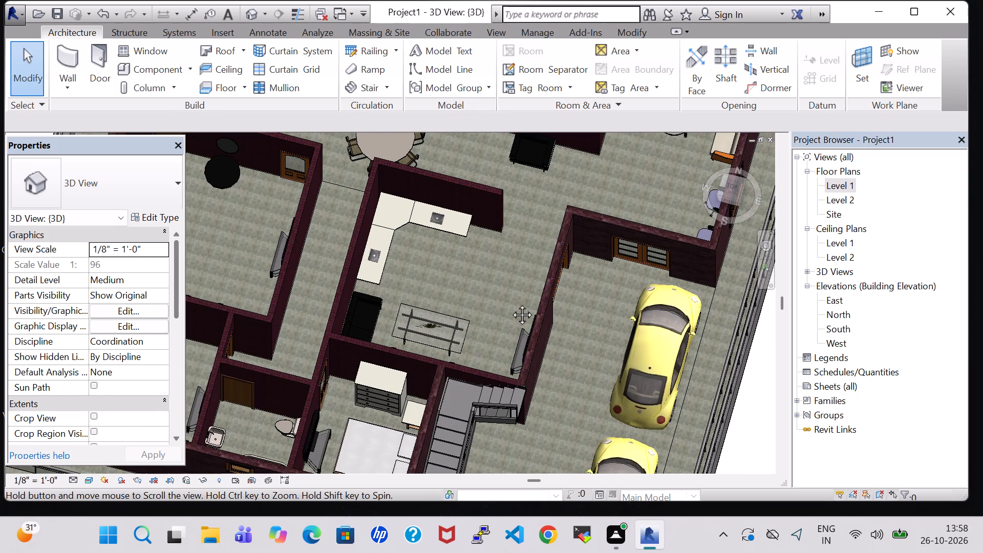
pyautogui.moveTo(510, 303); pyautogui.dragTo(537, 288, button='middle')
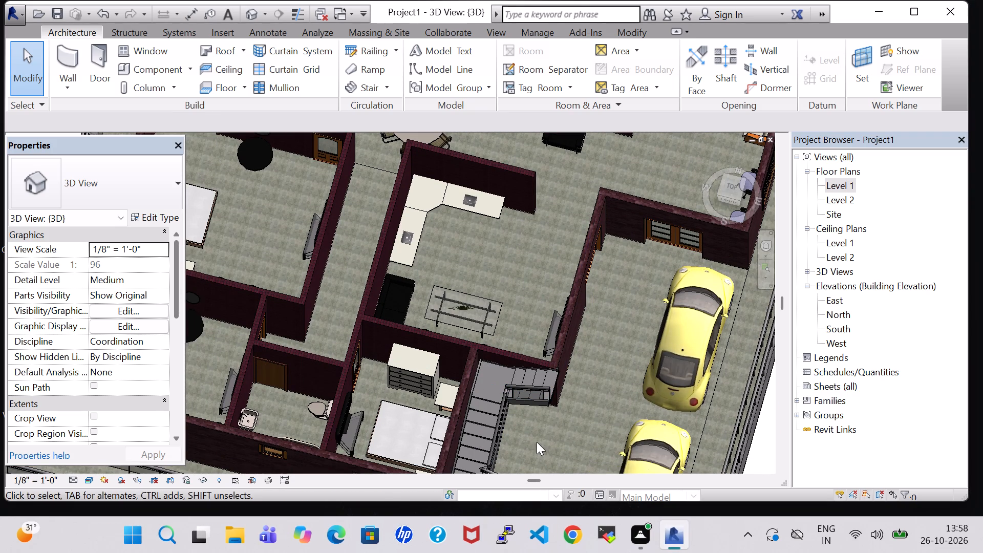
pyautogui.moveTo(537, 442); pyautogui.dragTo(548, 387, button='middle')
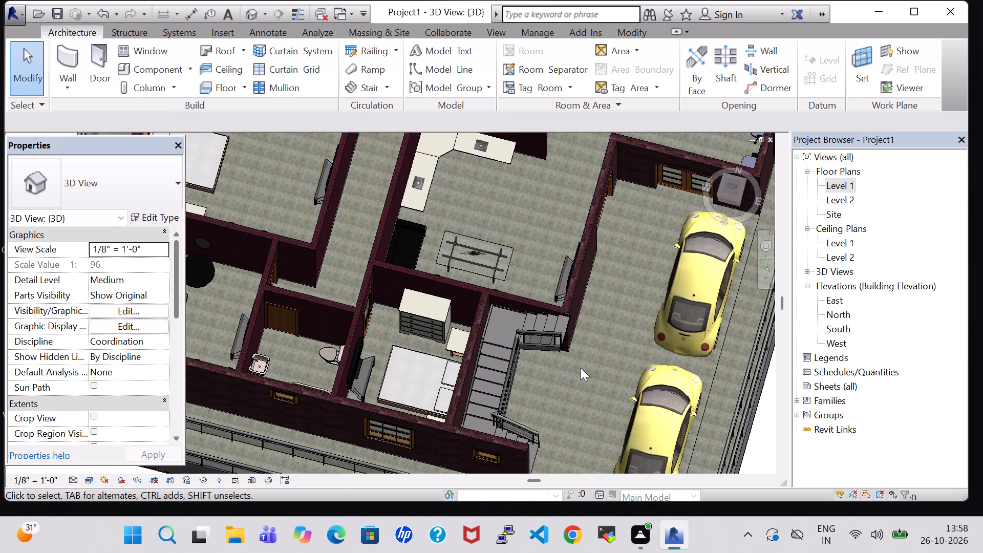
pyautogui.moveTo(632, 271); pyautogui.dragTo(559, 378, button='middle')
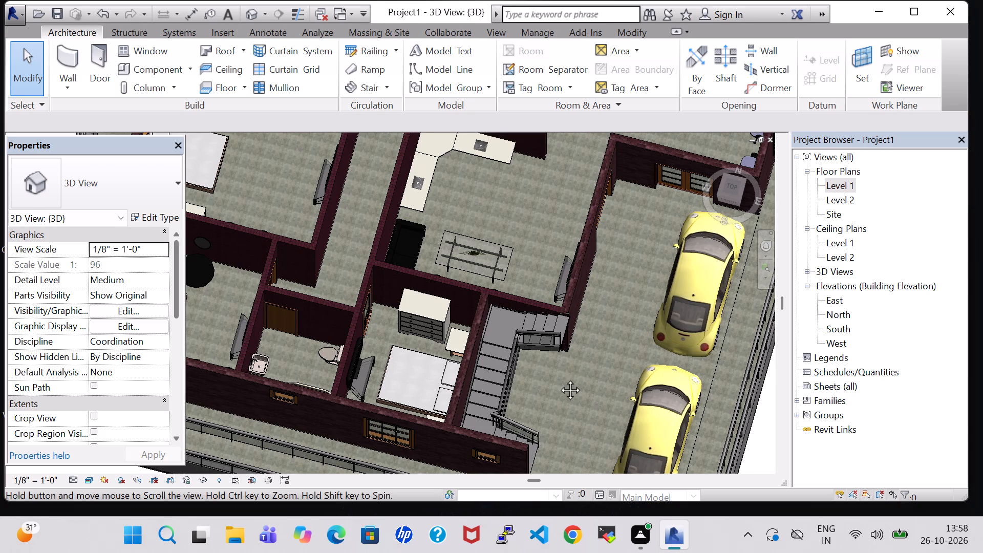
pyautogui.scroll(-1, 511, 209)
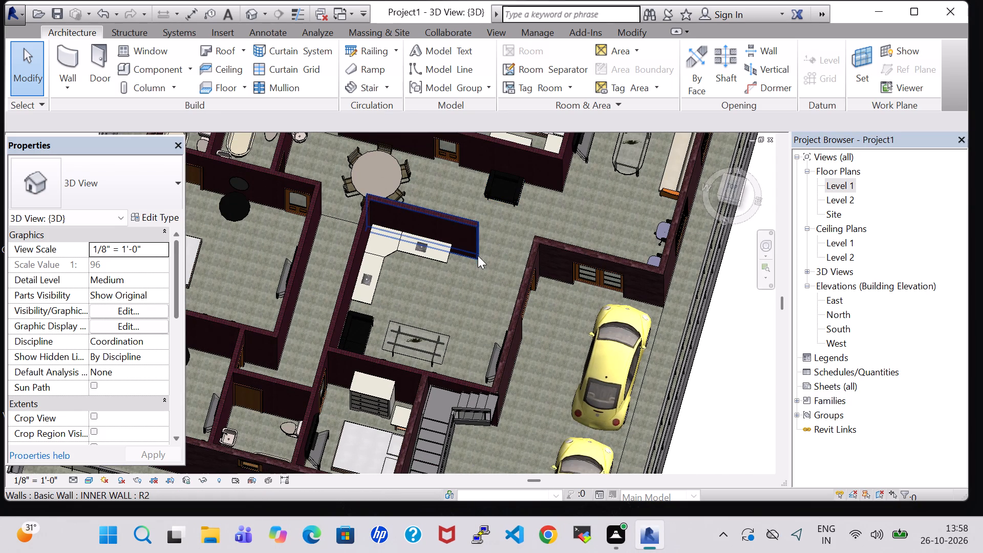
pyautogui.scroll(-2, 459, 294)
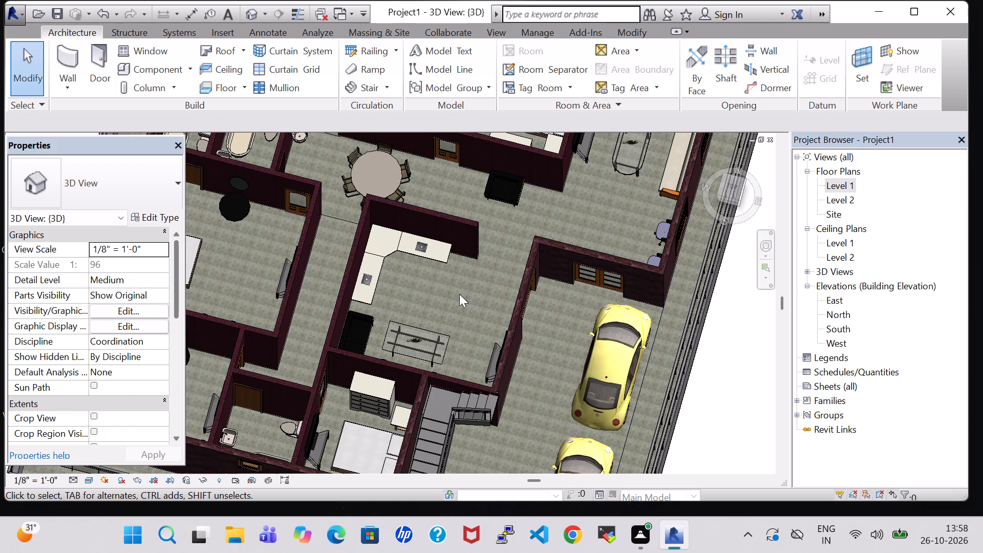
pyautogui.moveTo(465, 280); pyautogui.dragTo(487, 325, button='middle')
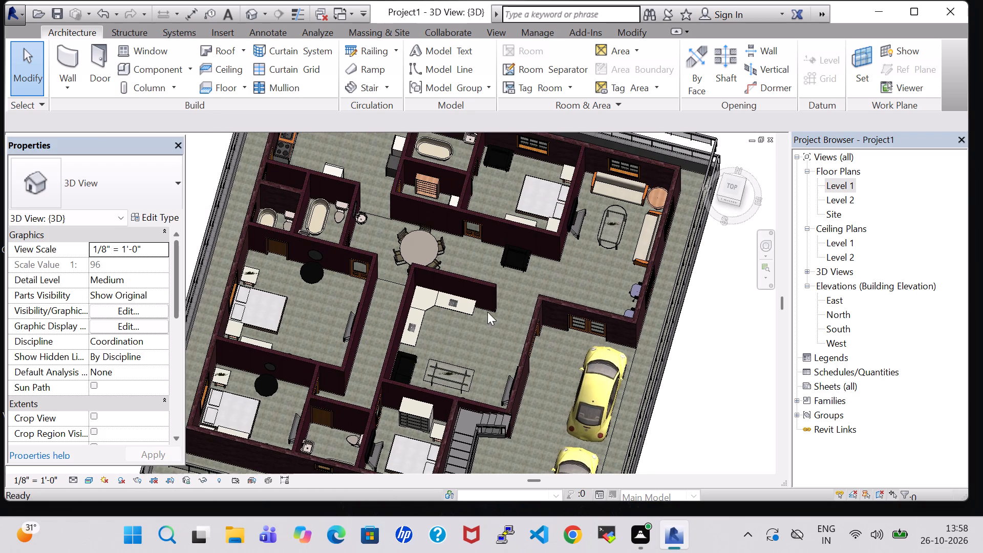
pyautogui.moveTo(511, 292); pyautogui.dragTo(516, 310, button='middle')
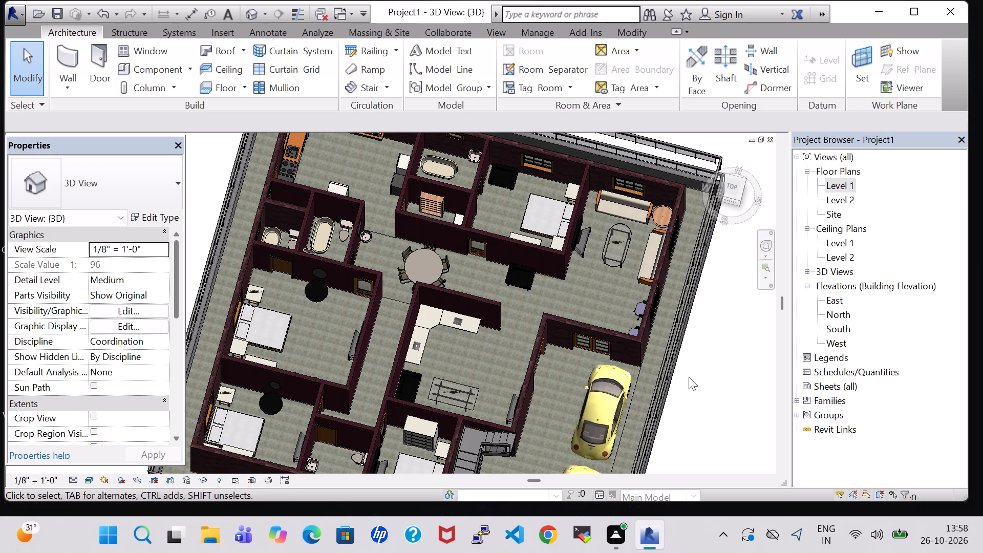
pyautogui.keyDown('shift'); pyautogui.moveTo(690, 435); pyautogui.dragTo(709, 384, button='middle'); pyautogui.keyUp('shift')
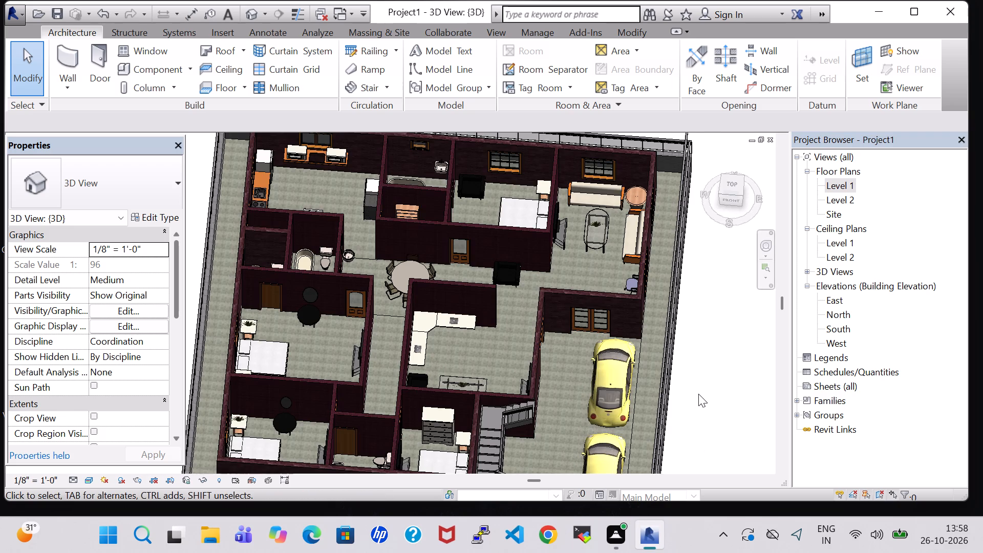
pyautogui.moveTo(696, 393); pyautogui.dragTo(680, 346, button='middle')
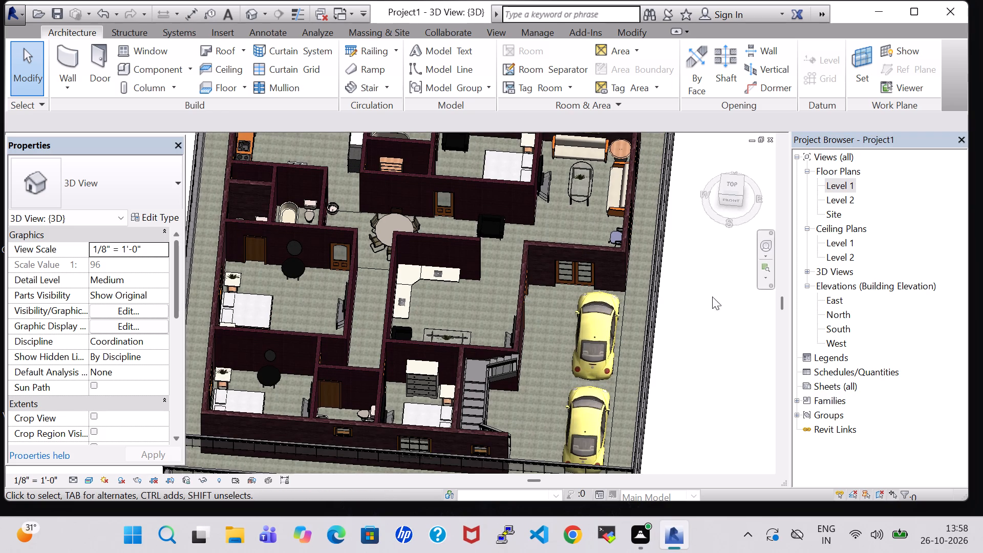
# Open the Level 1 plan and browse the US Imperial library's Furniture and Storage families for another component.
pyautogui.doubleClick(848, 186)
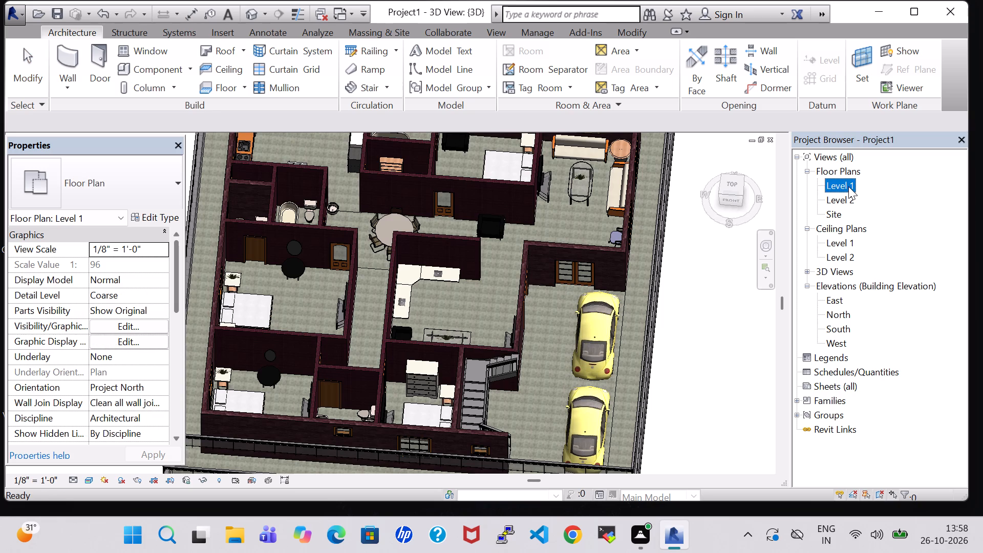
pyautogui.scroll(-1, 631, 239)
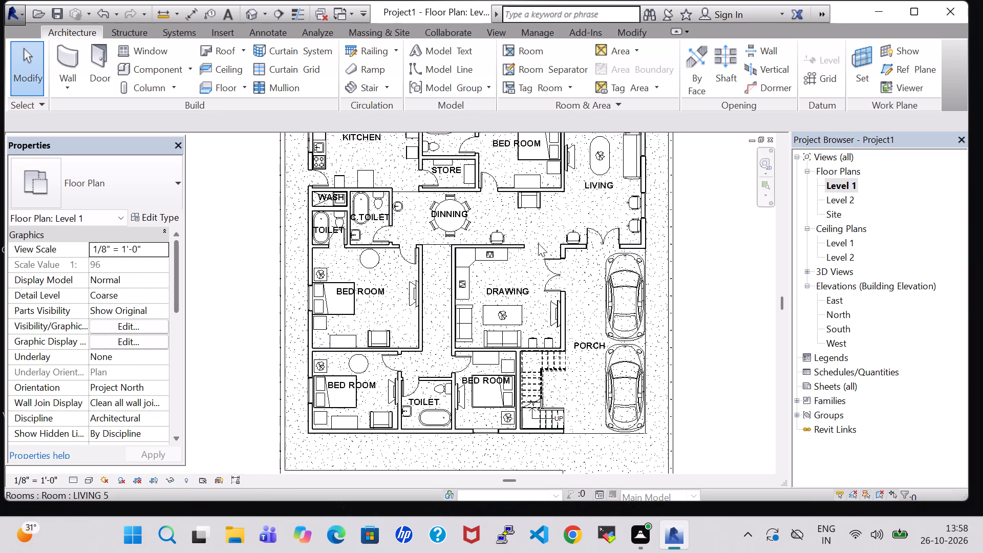
pyautogui.scroll(3, 538, 243)
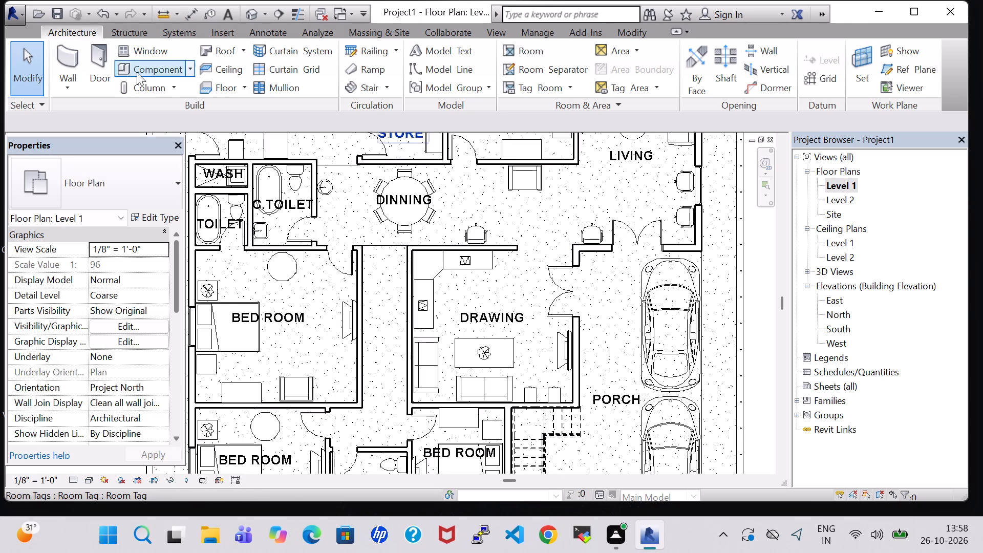
pyautogui.click(137, 72)
pyautogui.click(624, 76)
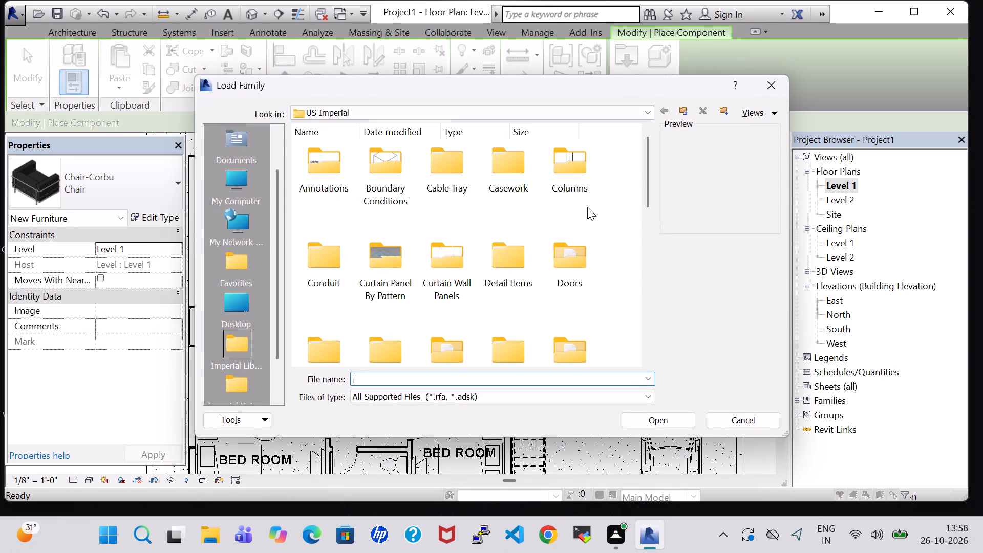
pyautogui.scroll(-2, 579, 218)
pyautogui.scroll(-1, 463, 253)
pyautogui.scroll(-1, 518, 249)
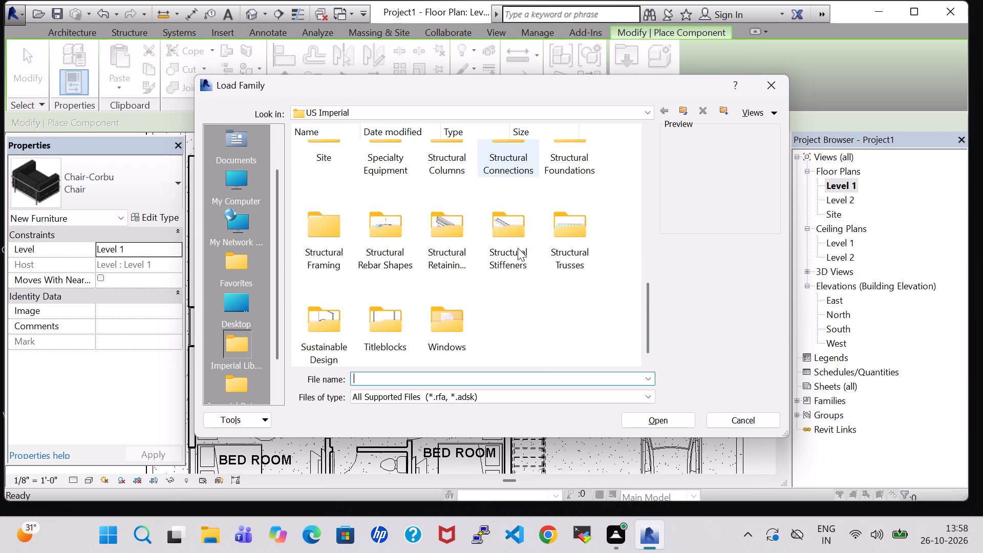
pyautogui.scroll(3, 442, 270)
pyautogui.scroll(1, 557, 247)
pyautogui.scroll(-1, 557, 247)
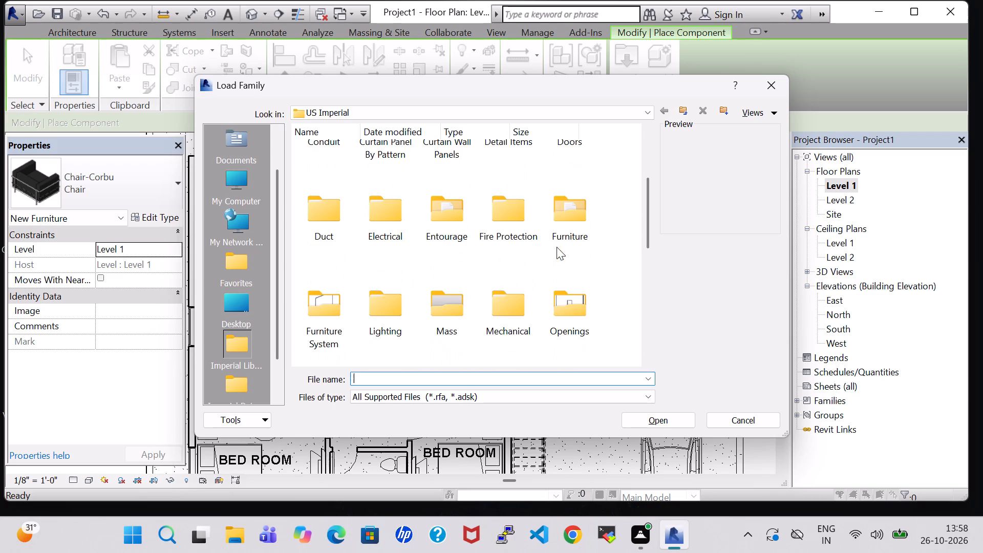
pyautogui.doubleClick(585, 216)
pyautogui.click(434, 166)
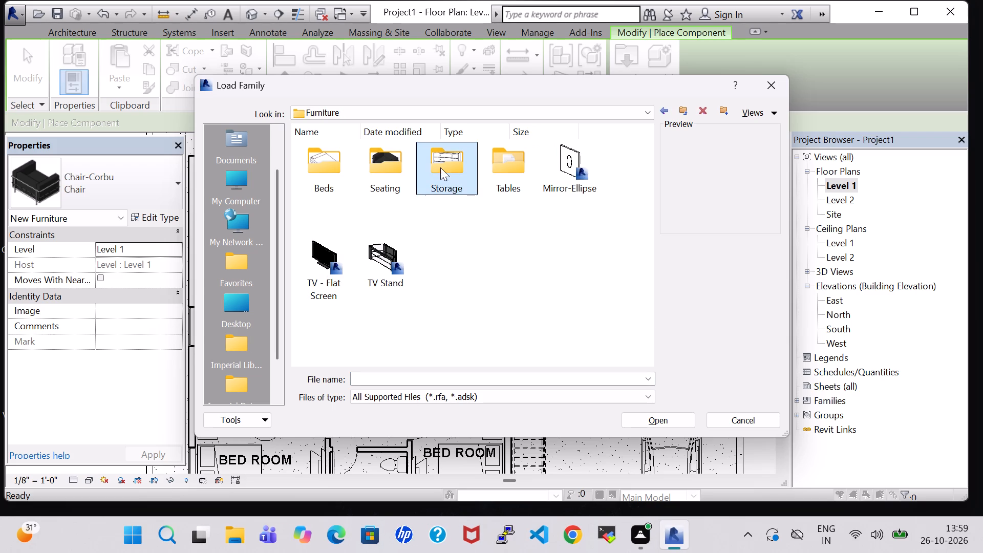
pyautogui.doubleClick(418, 169)
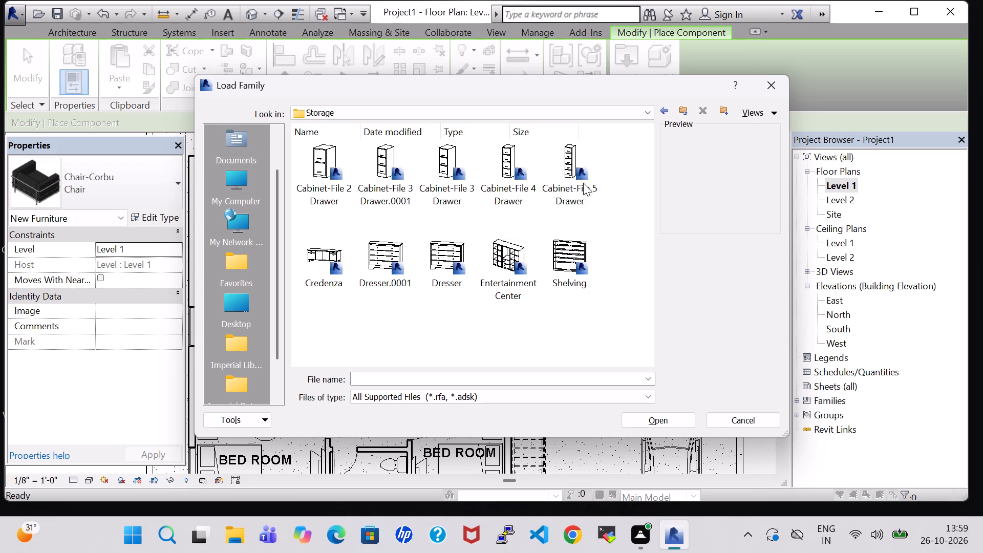
pyautogui.click(664, 110)
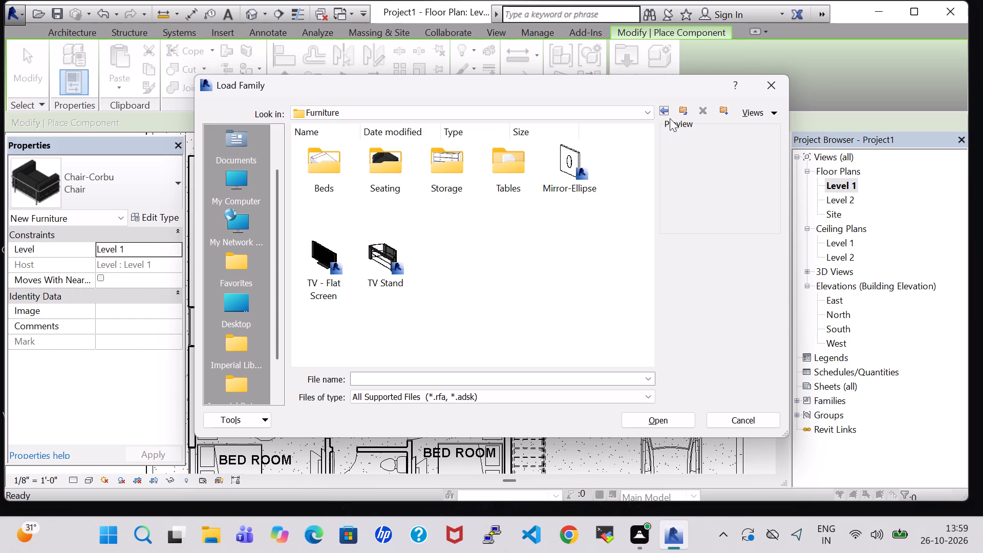
pyautogui.click(669, 115)
pyautogui.click(666, 107)
# Load the Trash Compactor family from the Domestic folder of the Specialty Equipment library.
pyautogui.scroll(-7, 480, 193)
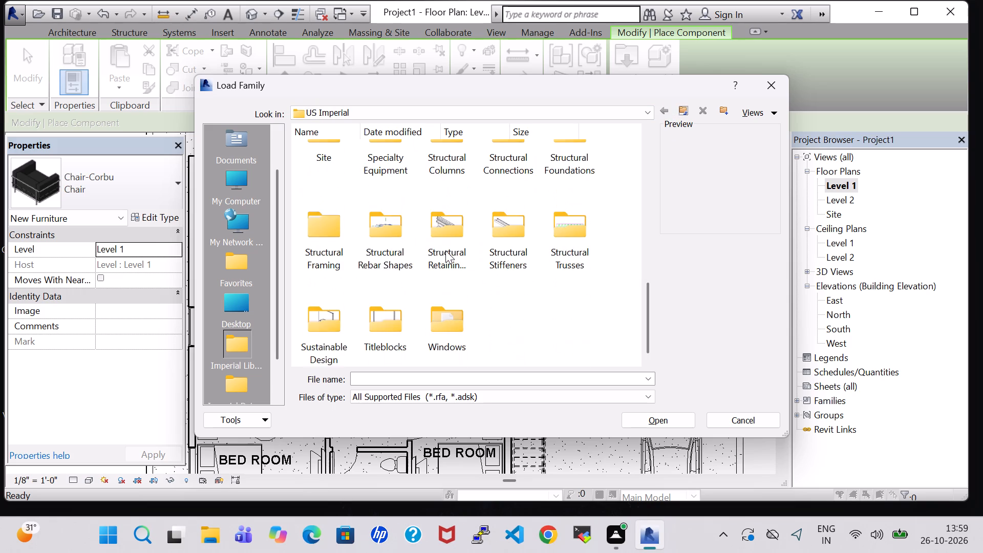
pyautogui.scroll(2, 445, 250)
pyautogui.scroll(-1, 369, 269)
pyautogui.doubleClick(378, 275)
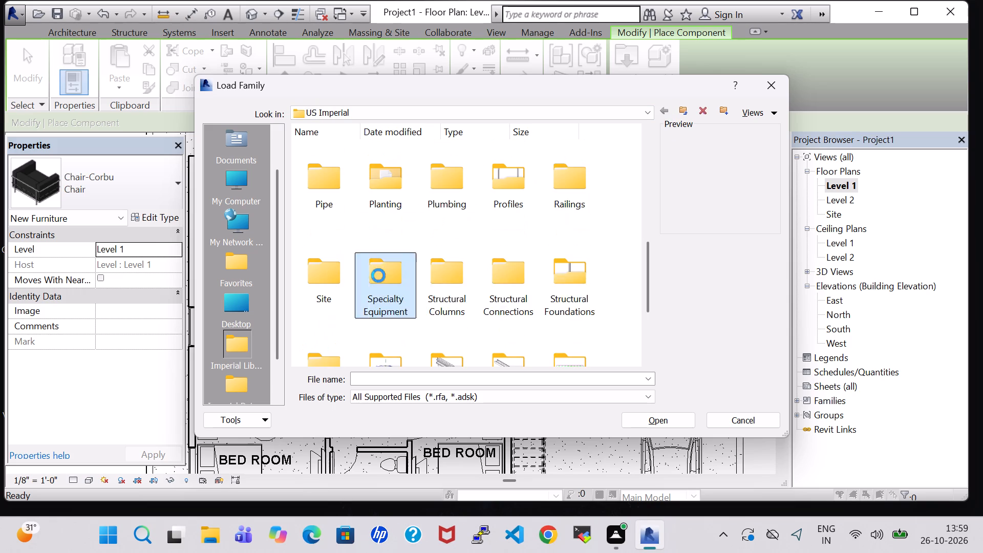
pyautogui.doubleClick(387, 161)
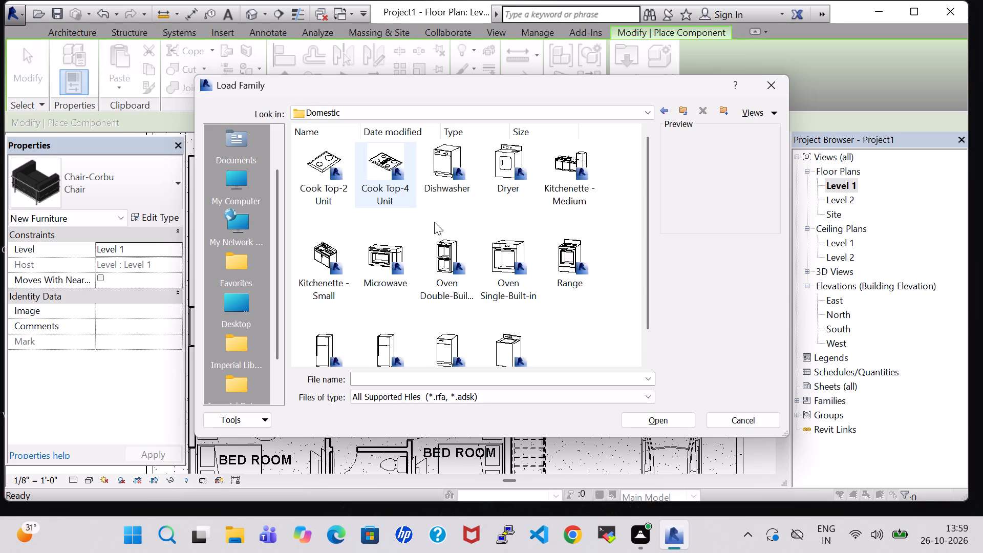
pyautogui.scroll(-2, 437, 242)
pyautogui.click(439, 316)
pyautogui.click(676, 423)
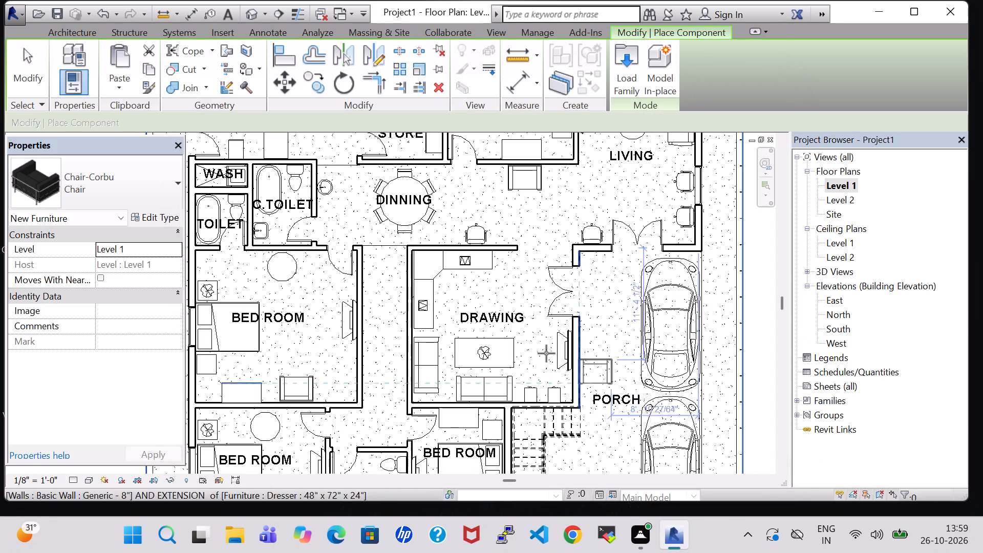
pyautogui.scroll(5, 364, 206)
pyautogui.press('Escape')
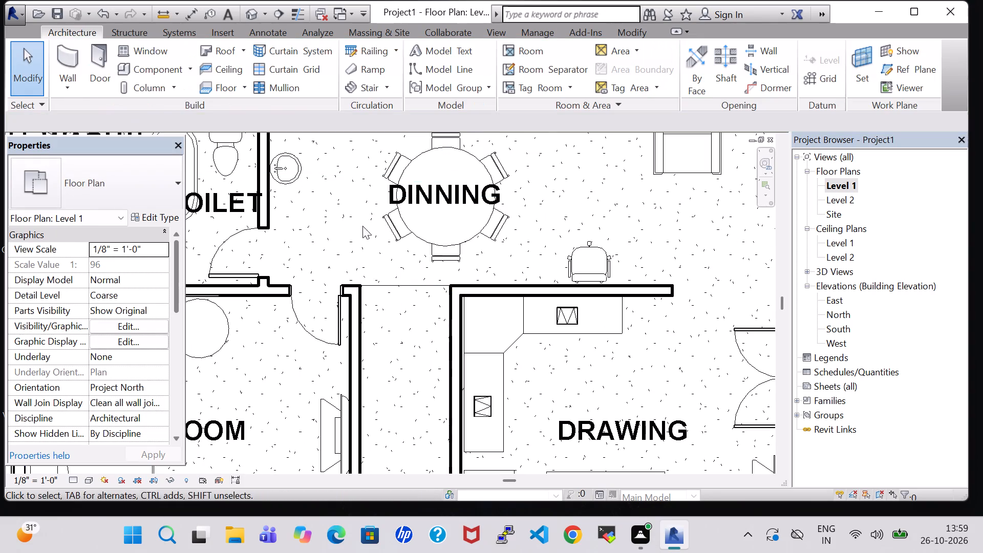
pyautogui.press('Escape')
pyautogui.press('Escape')
# Place a rotated 15" x 24" x 34 1/2" Trash Compactor beside the round washbasin near the dining area, nudged against the toilet wall.
pyautogui.click(161, 72)
pyautogui.click(115, 176)
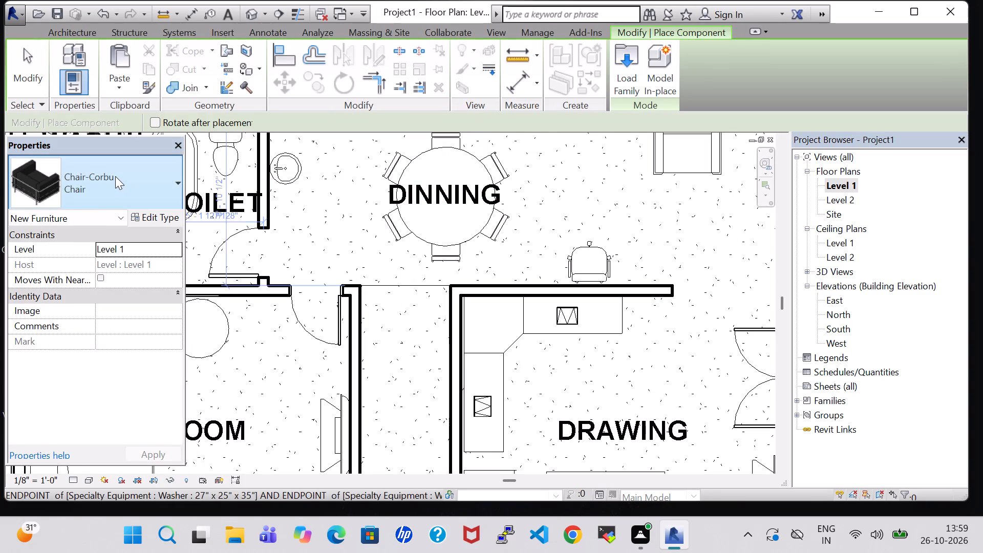
pyautogui.write('tra')
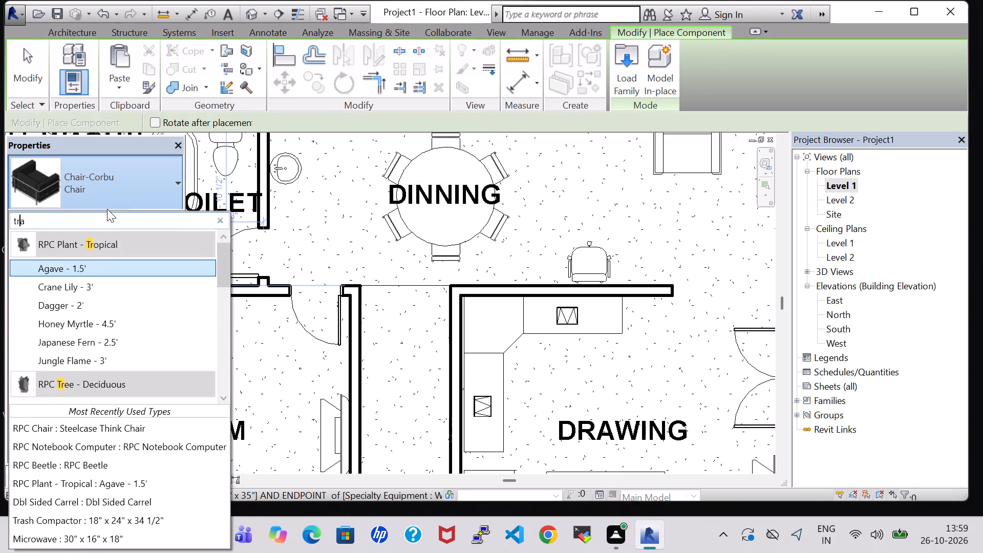
pyautogui.click(106, 266)
pyautogui.scroll(4, 323, 225)
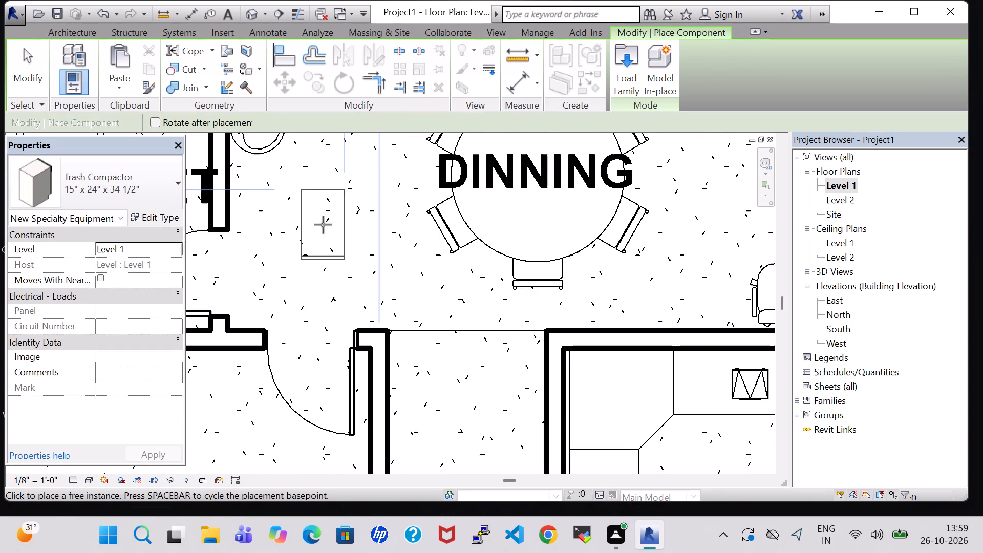
pyautogui.press('space')
pyautogui.scroll(2, 287, 203)
pyautogui.moveTo(287, 203); pyautogui.dragTo(313, 338, button='middle')
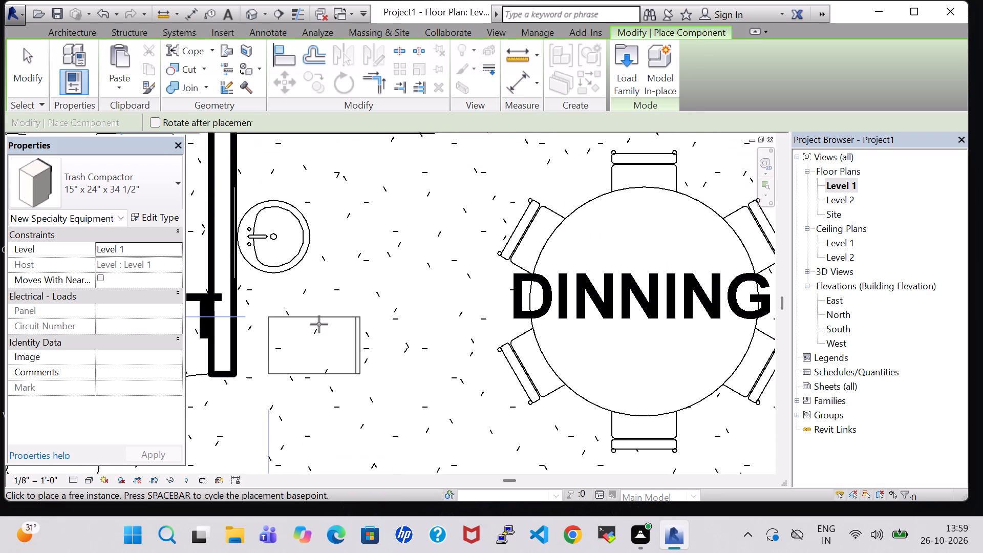
pyautogui.moveTo(355, 252); pyautogui.dragTo(363, 323, button='middle')
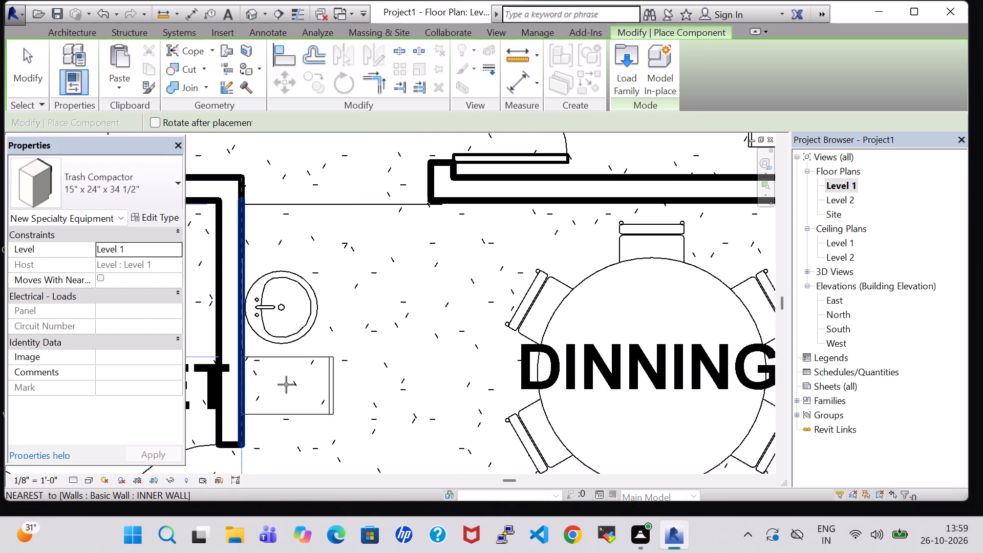
pyautogui.click(295, 391)
pyautogui.press('Escape')
pyautogui.press('Escape')
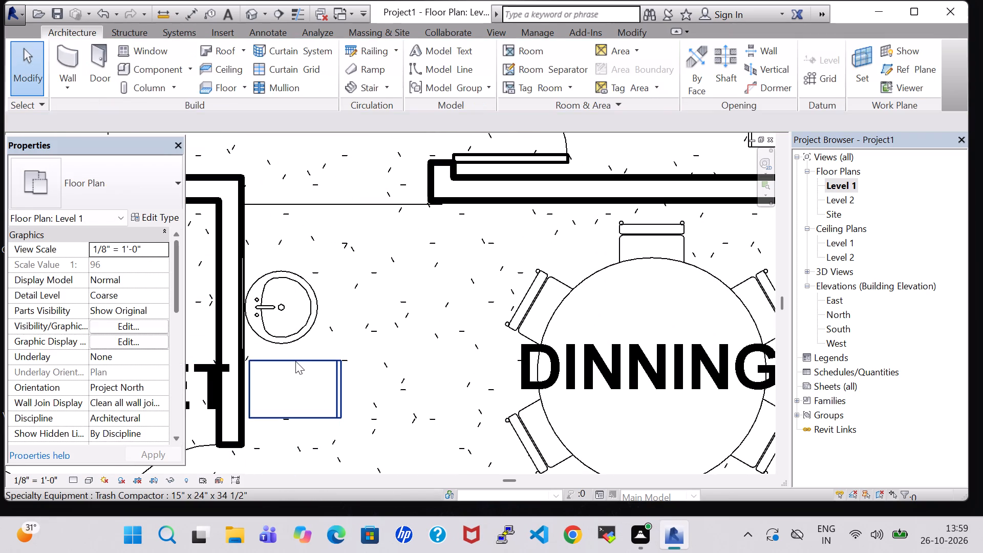
pyautogui.click(295, 361)
pyautogui.press('Left')
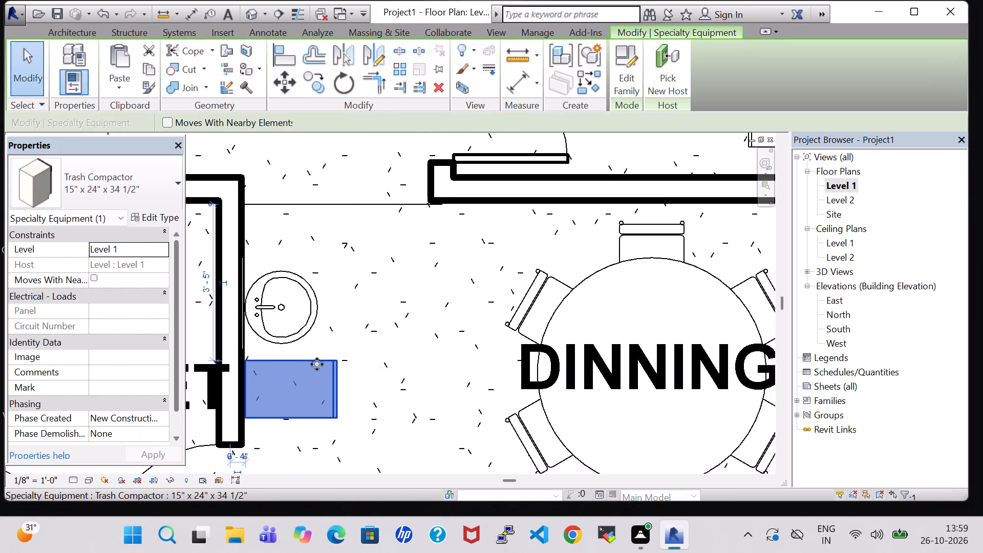
# Examine the whole furnished house in the 3D view from above.
pyautogui.click(249, 20)
pyautogui.scroll(-2, 433, 308)
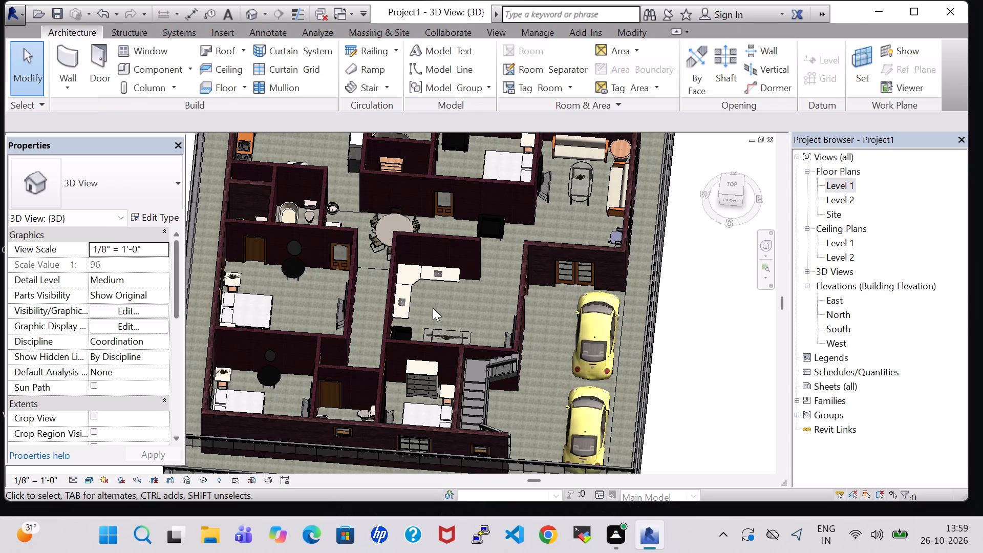
pyautogui.scroll(-1, 433, 308)
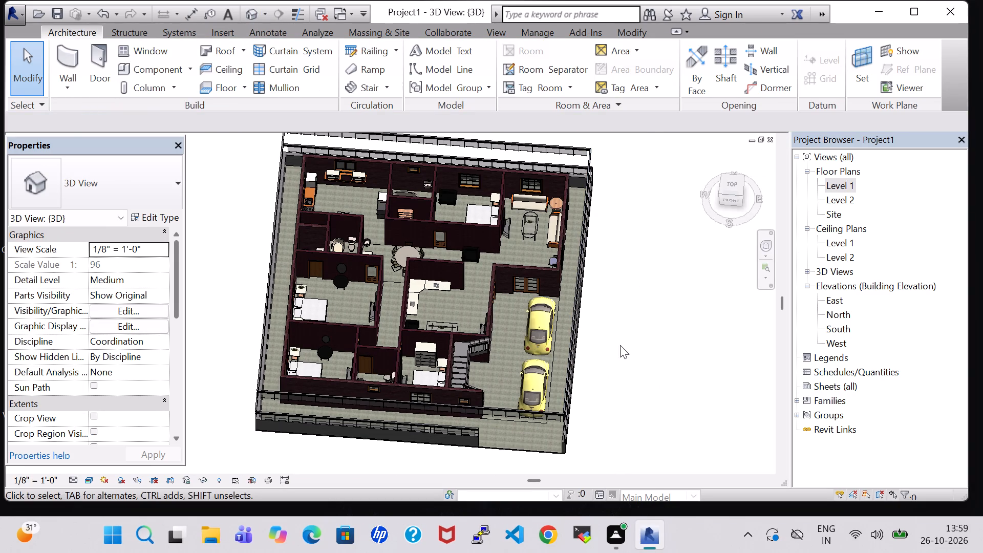
pyautogui.keyDown('shift'); pyautogui.moveTo(620, 345); pyautogui.dragTo(648, 329, button='middle'); pyautogui.keyUp('shift')
pyautogui.moveTo(648, 329); pyautogui.dragTo(632, 330, button='middle')
pyautogui.scroll(1, 622, 331)
# In the Level 1 plan, load the Park Bench family from the Accessories folder of the US Imperial Site library.
pyautogui.doubleClick(840, 185)
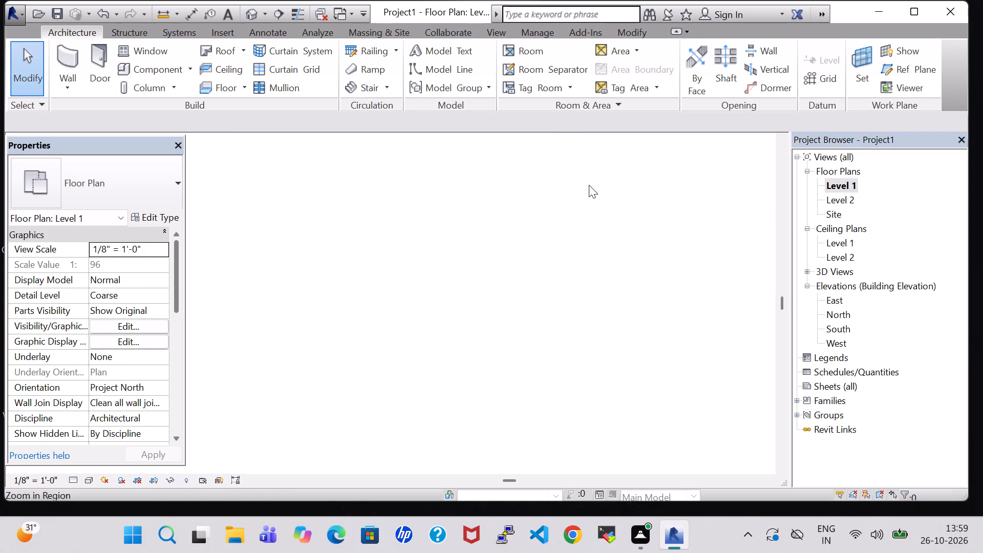
pyautogui.scroll(-15, 444, 266)
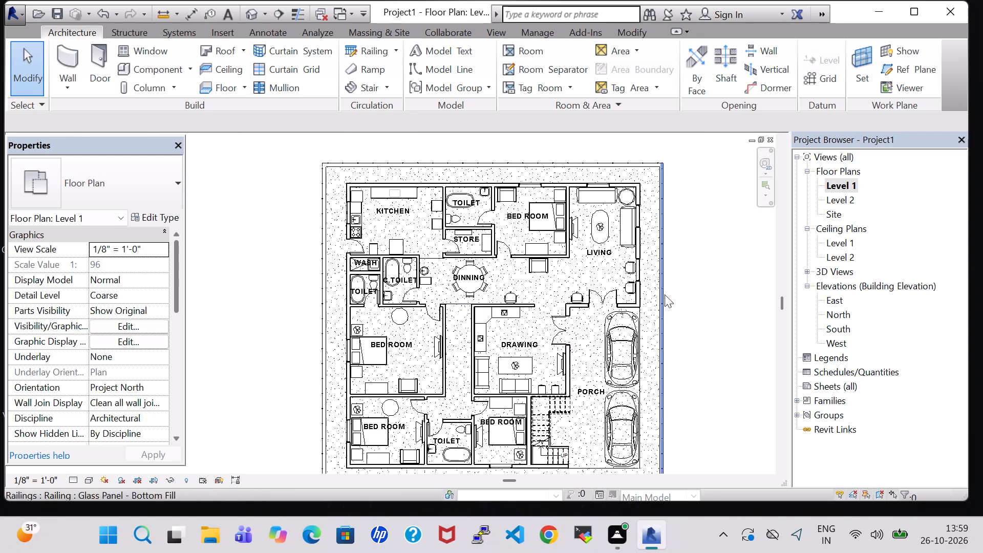
pyautogui.moveTo(698, 310); pyautogui.dragTo(672, 294, button='middle')
pyautogui.scroll(4, 626, 350)
pyautogui.moveTo(665, 290); pyautogui.dragTo(658, 270, button='middle')
pyautogui.click(160, 72)
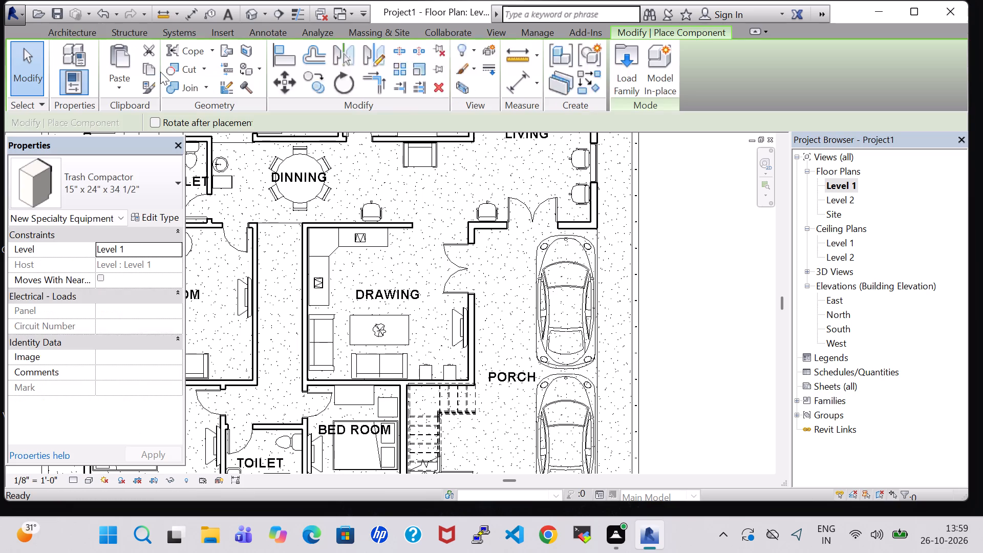
pyautogui.click(638, 87)
pyautogui.scroll(-1, 633, 264)
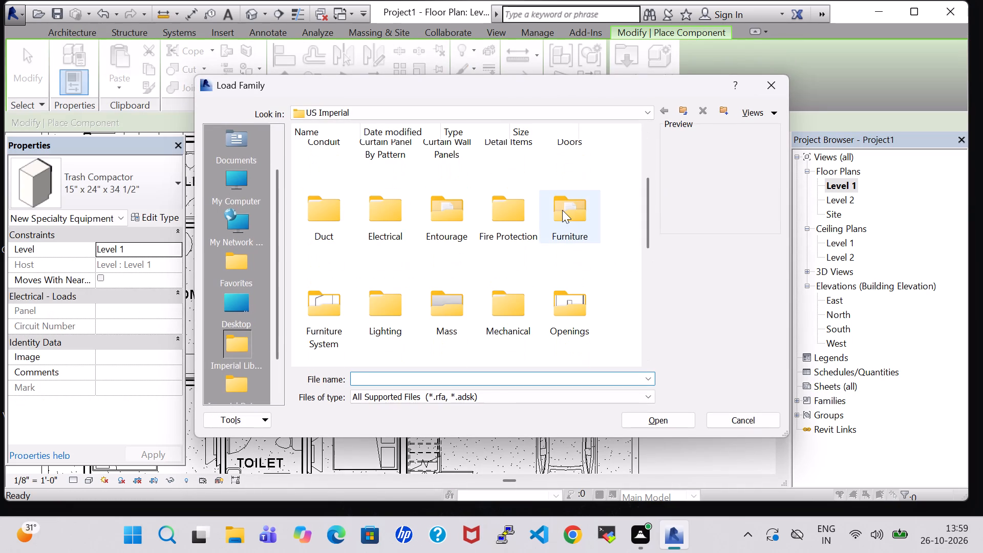
pyautogui.scroll(-2, 455, 247)
pyautogui.doubleClick(317, 220)
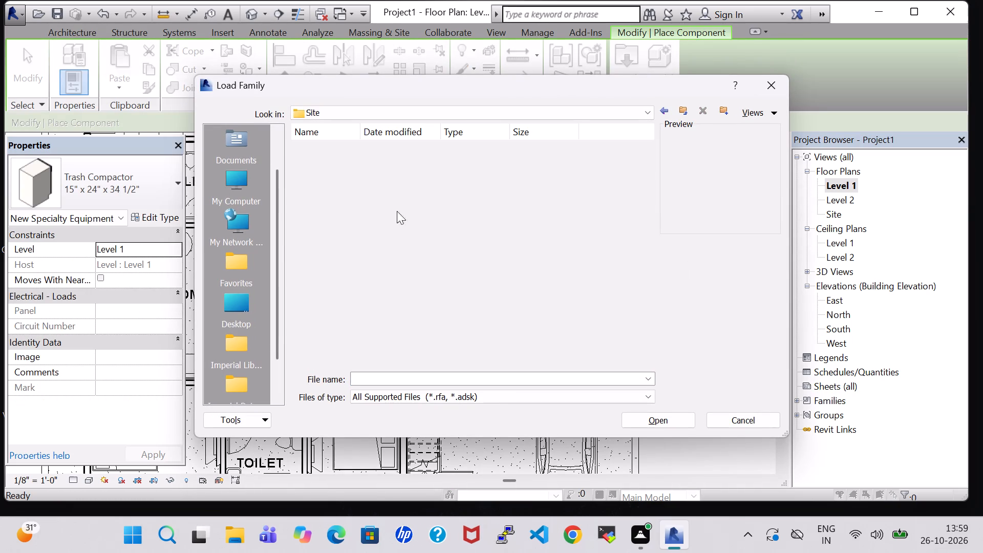
pyautogui.doubleClick(396, 182)
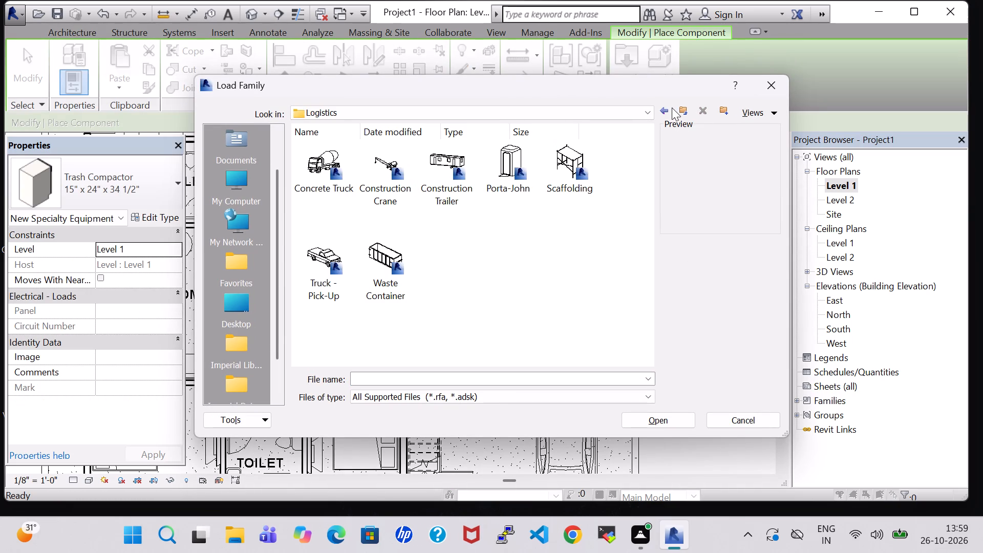
pyautogui.click(666, 108)
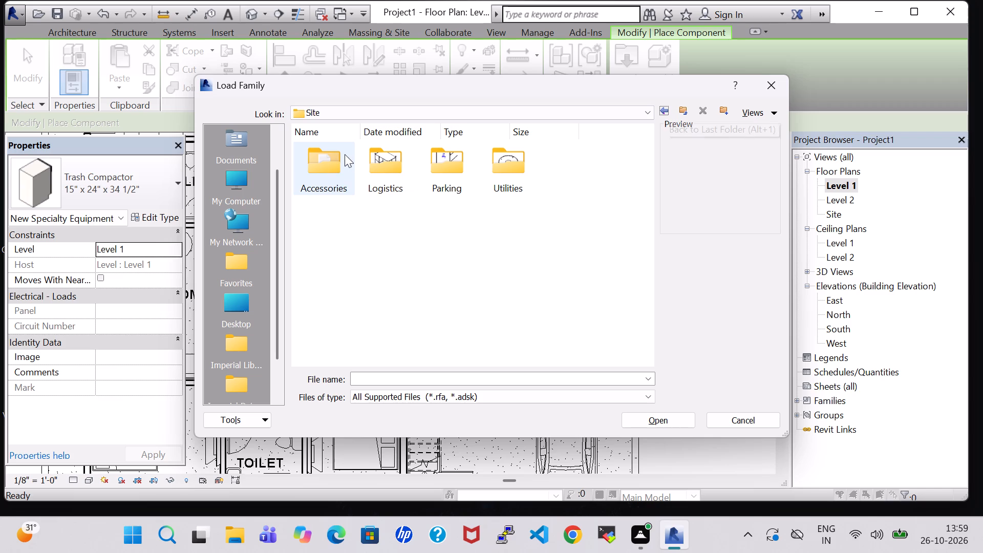
pyautogui.click(345, 154)
pyautogui.click(342, 161)
pyautogui.doubleClick(328, 166)
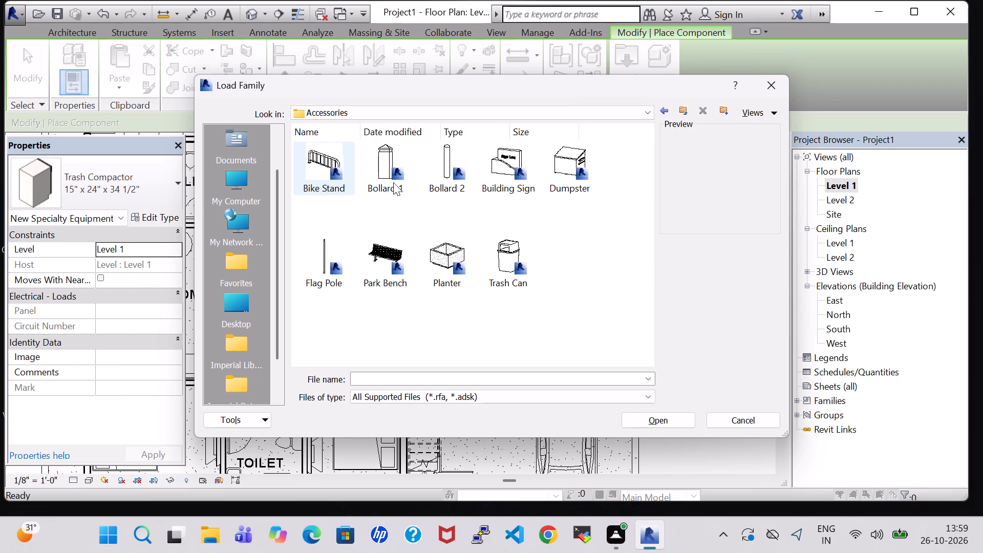
pyautogui.click(381, 284)
pyautogui.click(675, 416)
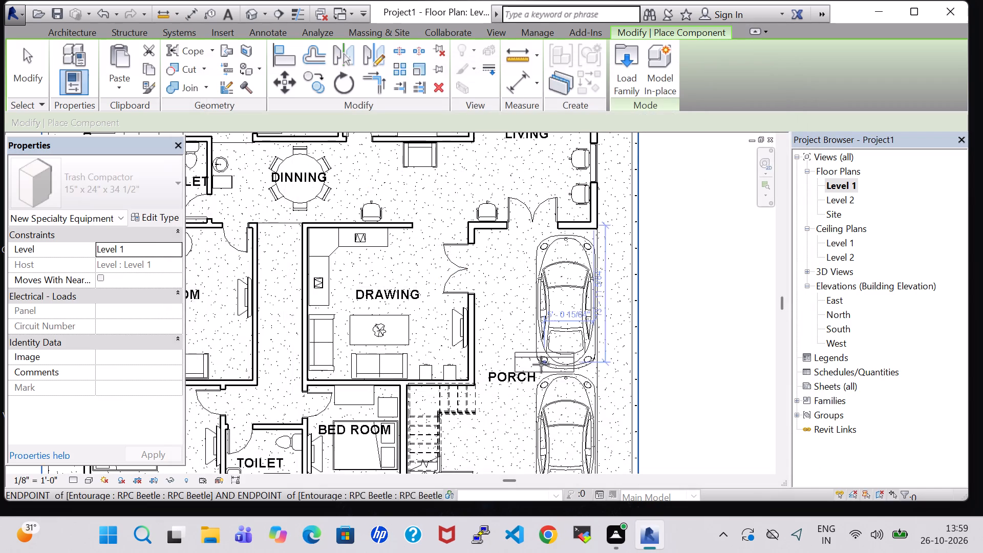
# Place a rotated 72" Park Bench in the porch, running along the drawing room's outer wall below the double door.
pyautogui.scroll(3, 507, 361)
pyautogui.press('space')
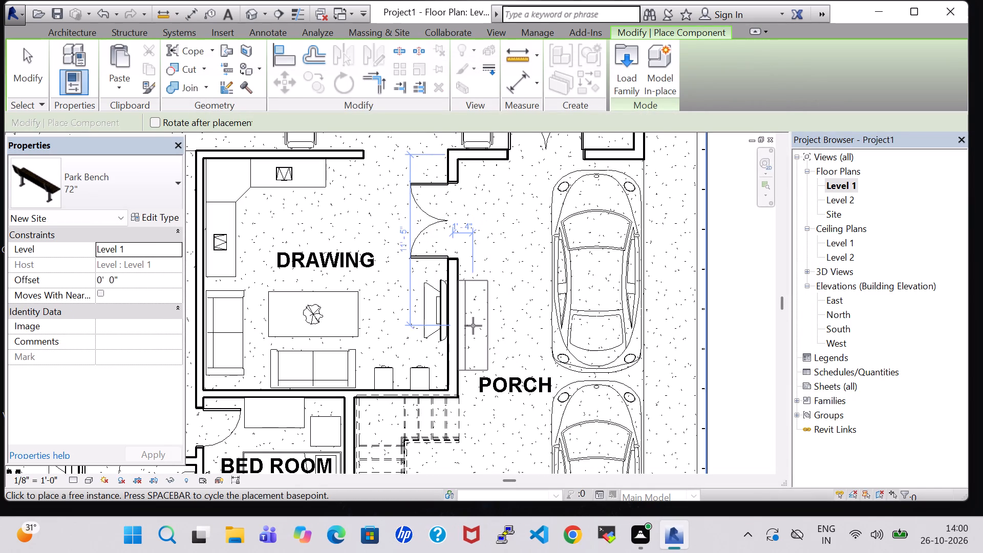
pyautogui.click(473, 326)
pyautogui.press('Escape')
pyautogui.press('Escape')
pyautogui.scroll(-3, 498, 340)
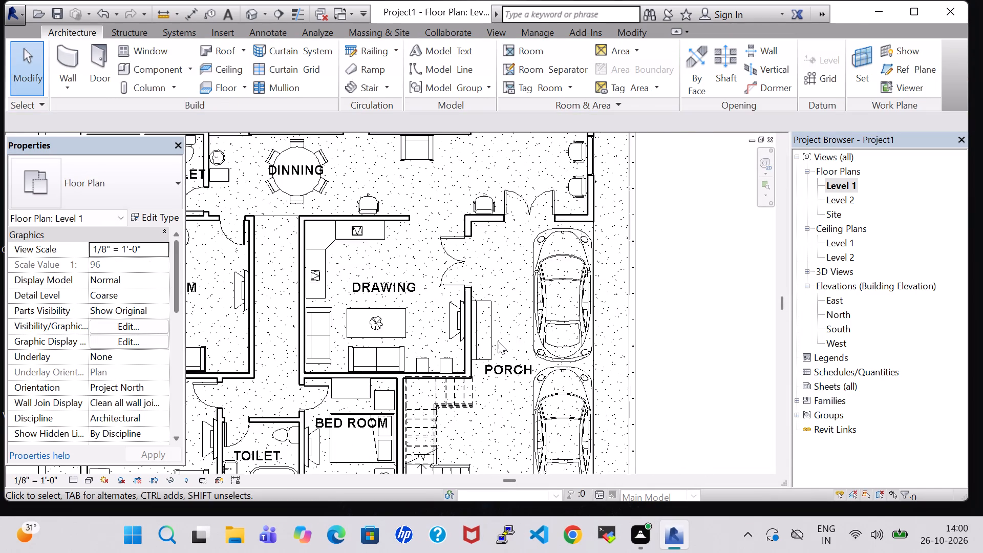
pyautogui.scroll(-2, 498, 341)
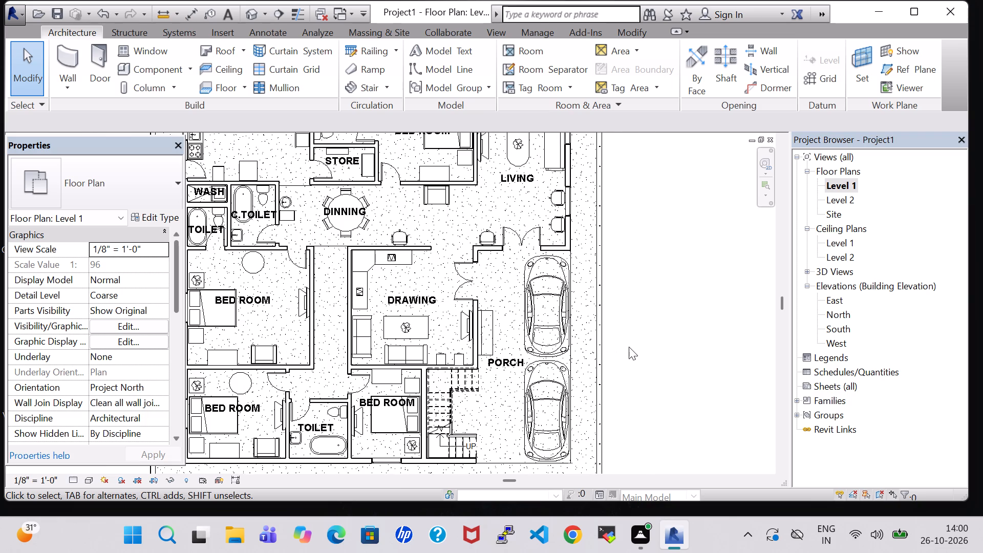
# Load the Entertainment Center family from the Storage folder of the US Imperial Furniture library.
pyautogui.doubleClick(838, 187)
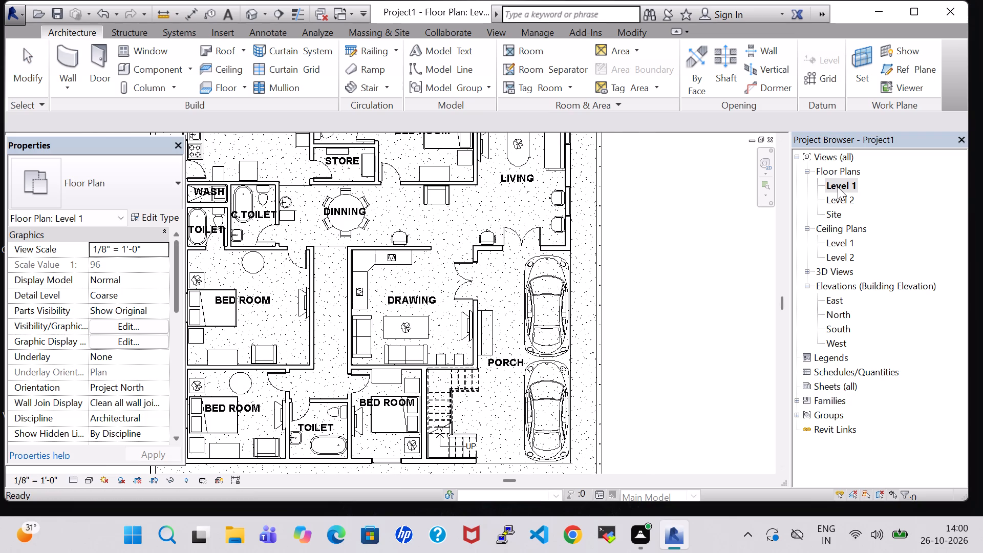
pyautogui.click(144, 70)
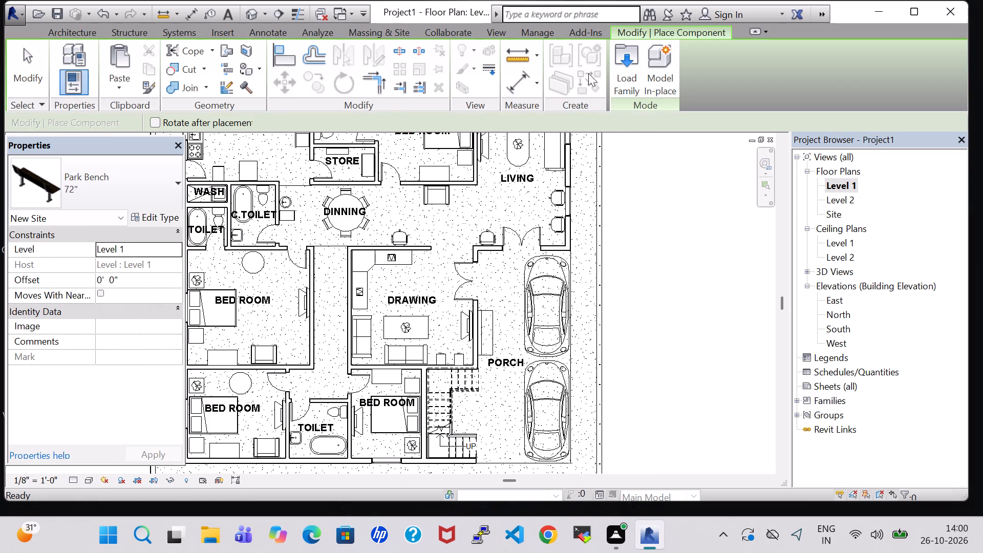
pyautogui.click(623, 75)
pyautogui.scroll(-2, 528, 257)
pyautogui.scroll(2, 536, 256)
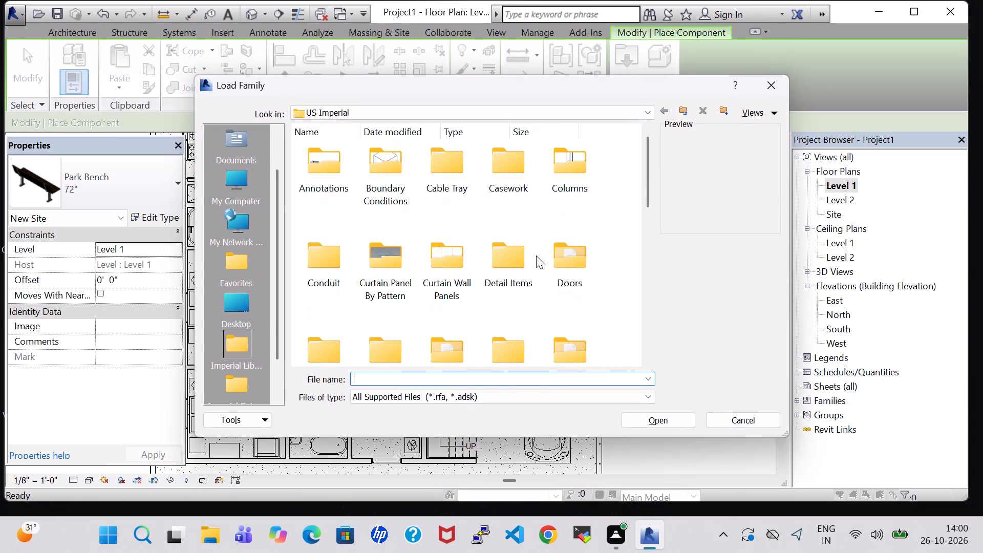
pyautogui.scroll(-3, 536, 256)
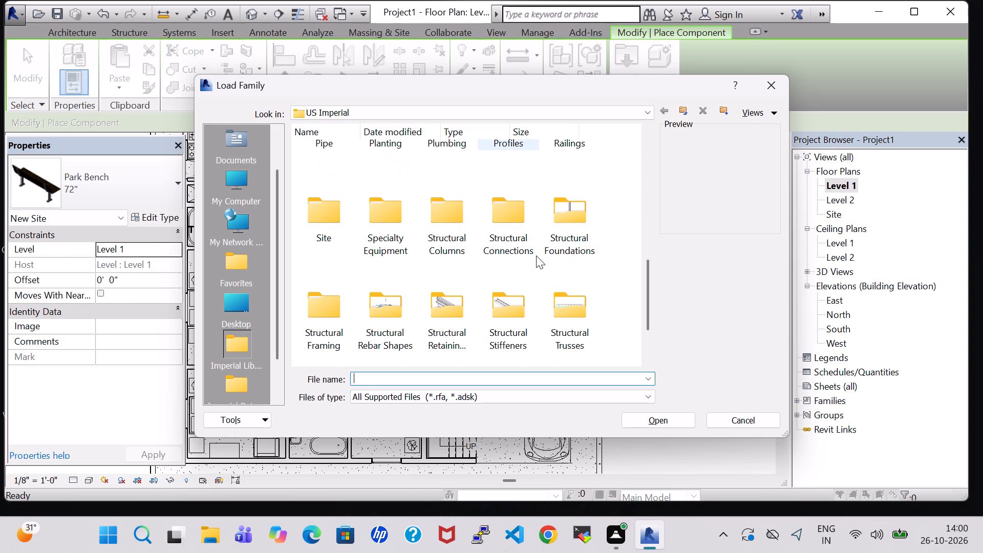
pyautogui.scroll(1, 536, 256)
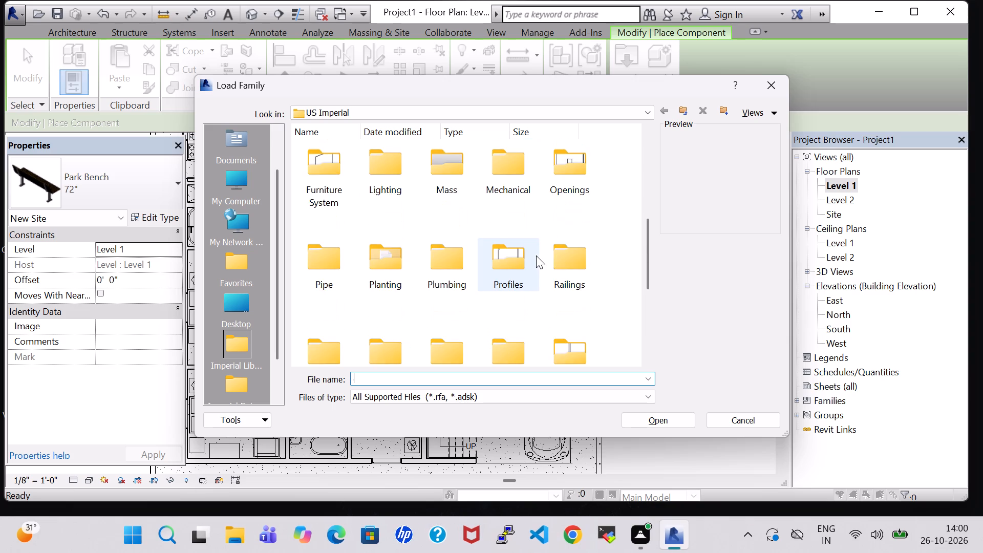
pyautogui.scroll(2, 581, 208)
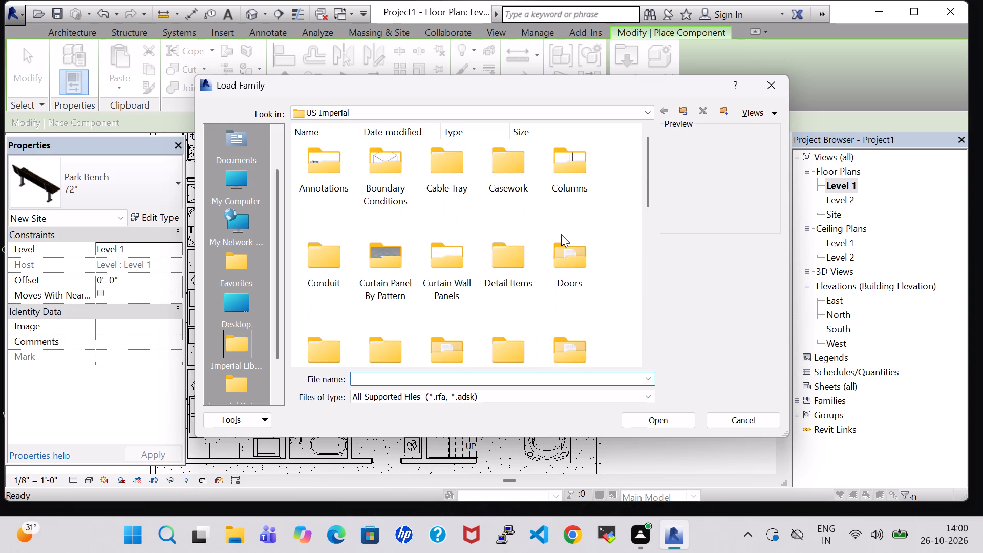
pyautogui.scroll(-1, 573, 267)
pyautogui.doubleClick(574, 222)
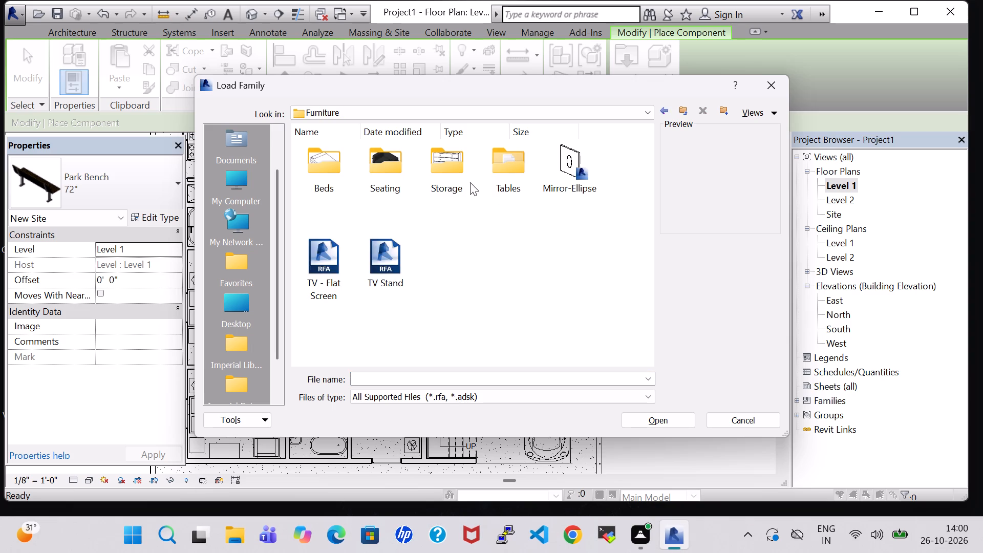
pyautogui.doubleClick(461, 164)
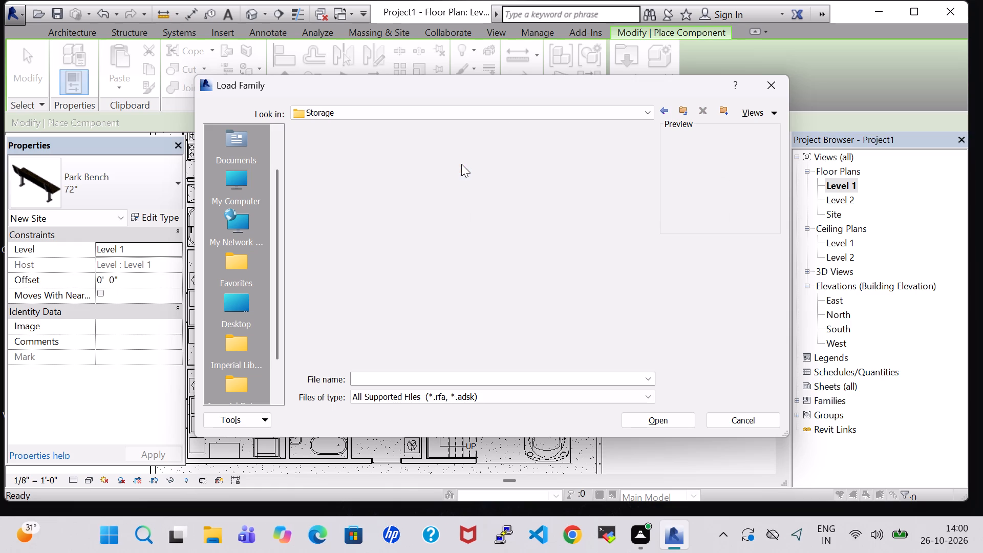
pyautogui.scroll(-1, 458, 217)
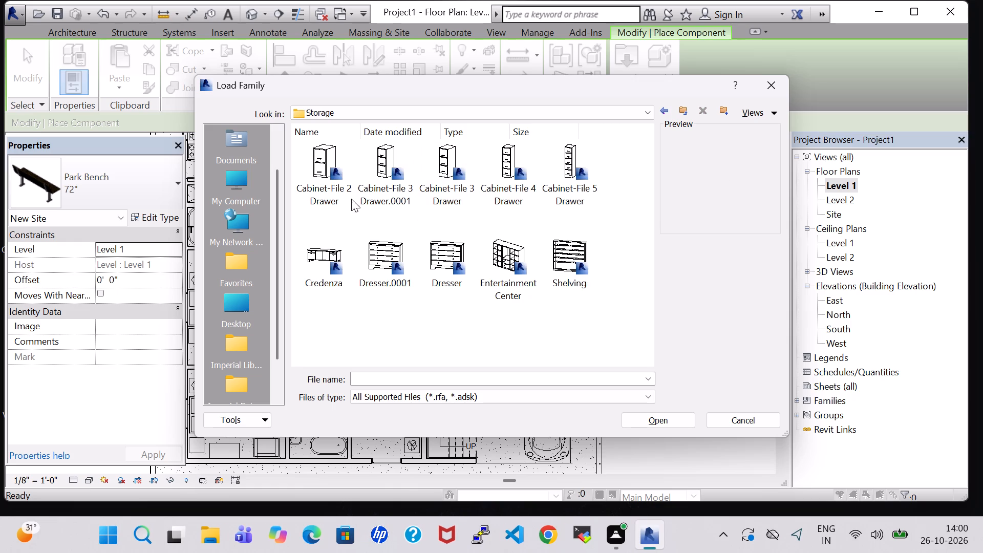
pyautogui.scroll(1, 340, 196)
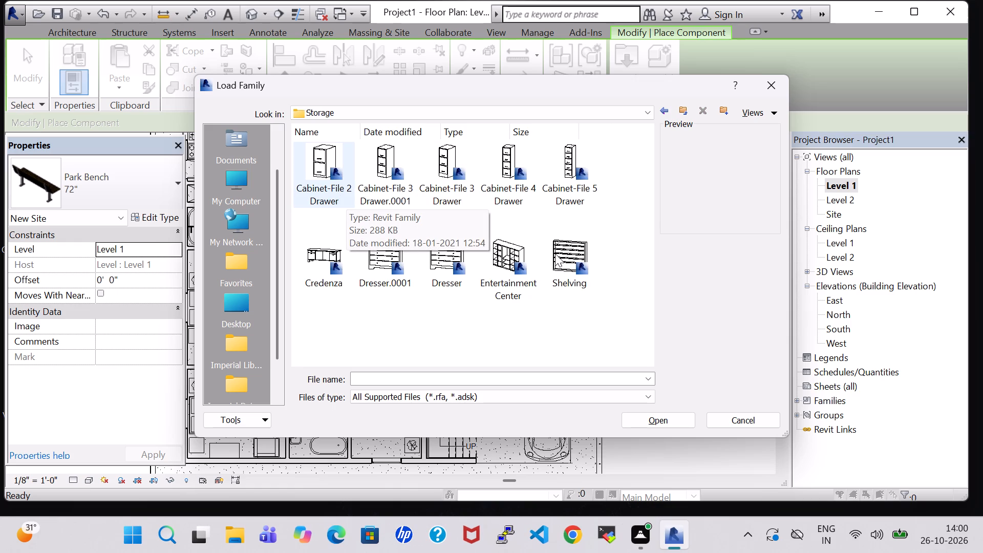
pyautogui.click(505, 255)
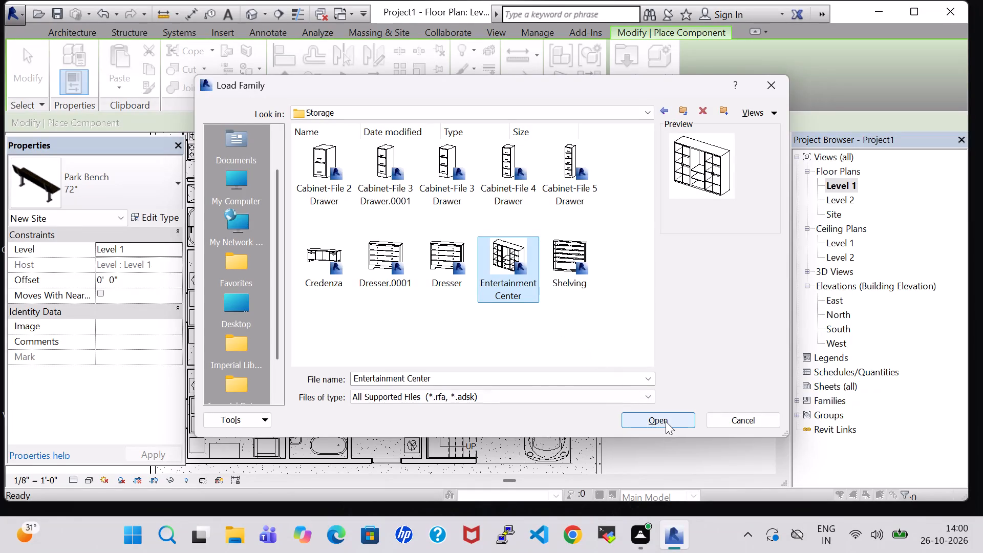
pyautogui.click(666, 421)
# Place a 72" x 72" x 24" Entertainment Center in the porch, just outside the drawing room's double door.
pyautogui.scroll(5, 484, 283)
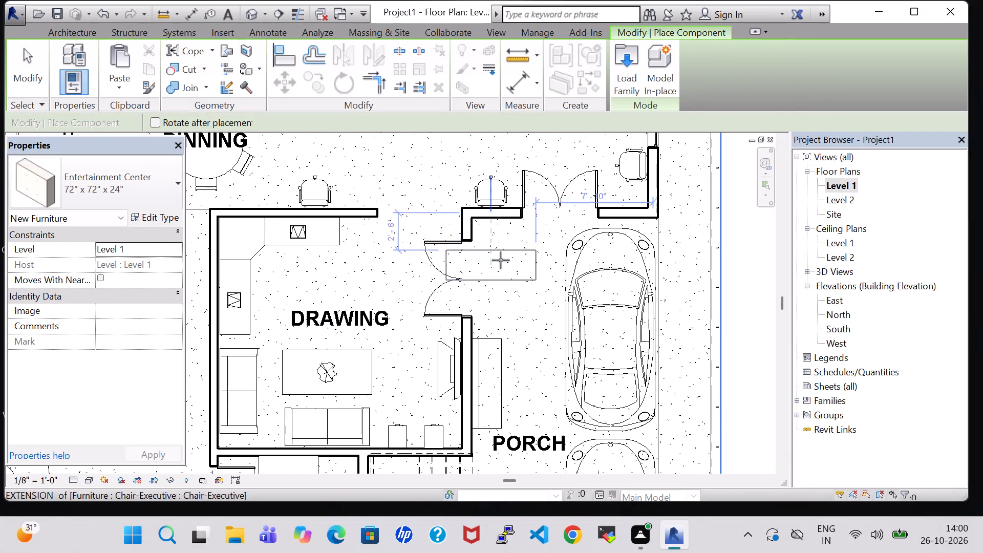
pyautogui.click(164, 192)
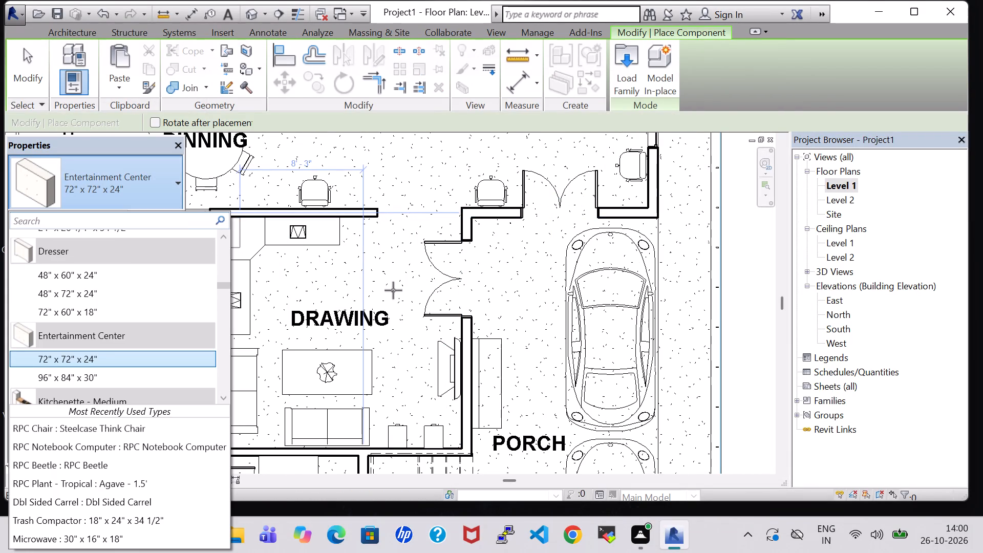
pyautogui.press('Escape')
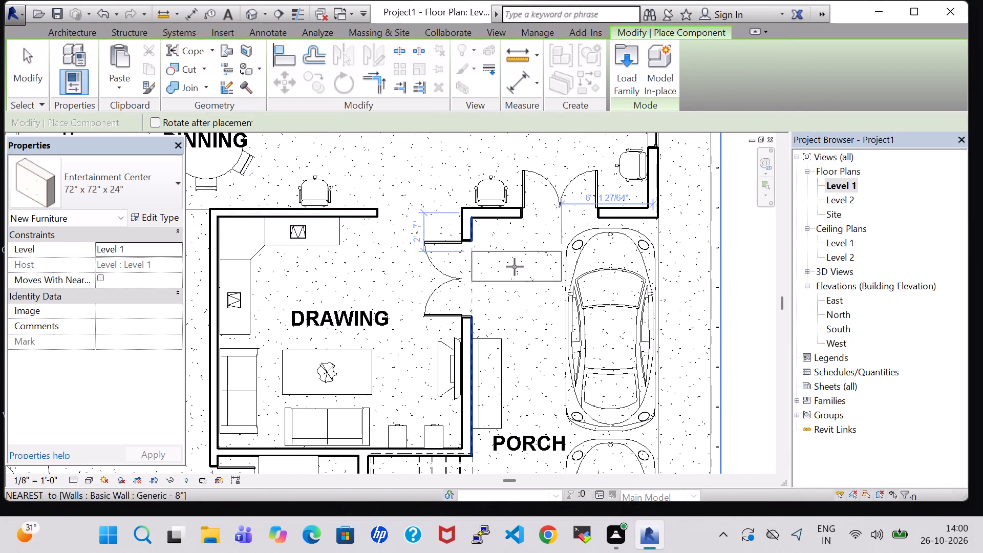
pyautogui.click(515, 267)
pyautogui.press('Escape')
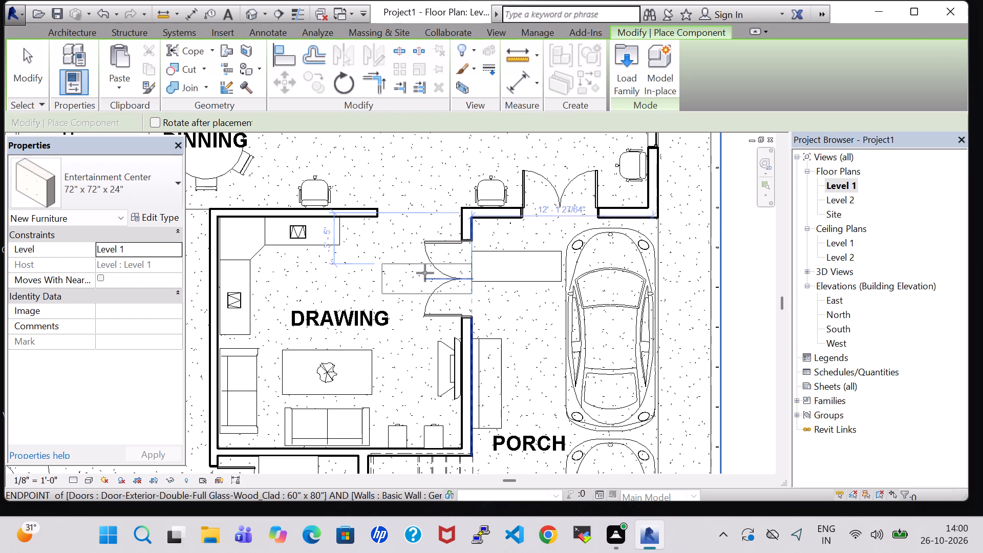
pyautogui.press('Escape')
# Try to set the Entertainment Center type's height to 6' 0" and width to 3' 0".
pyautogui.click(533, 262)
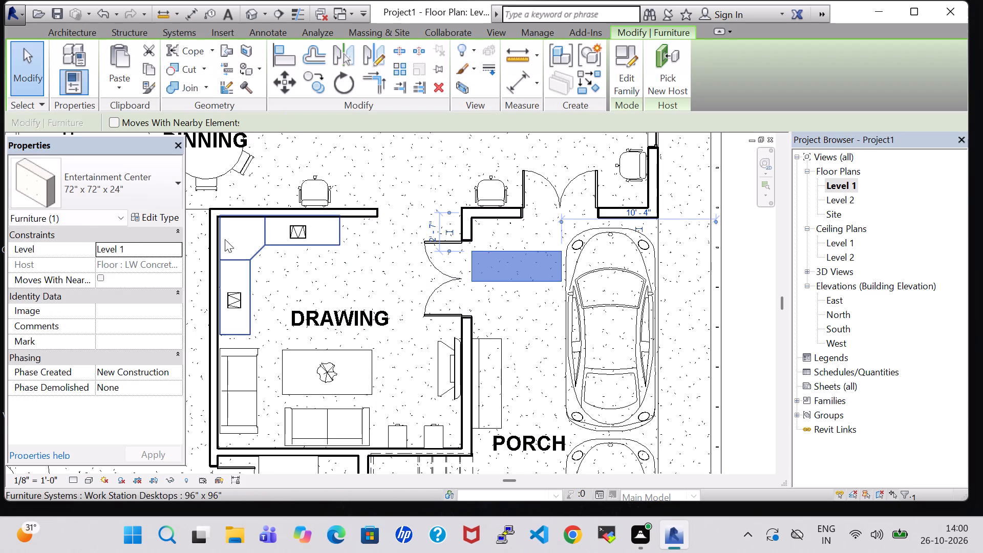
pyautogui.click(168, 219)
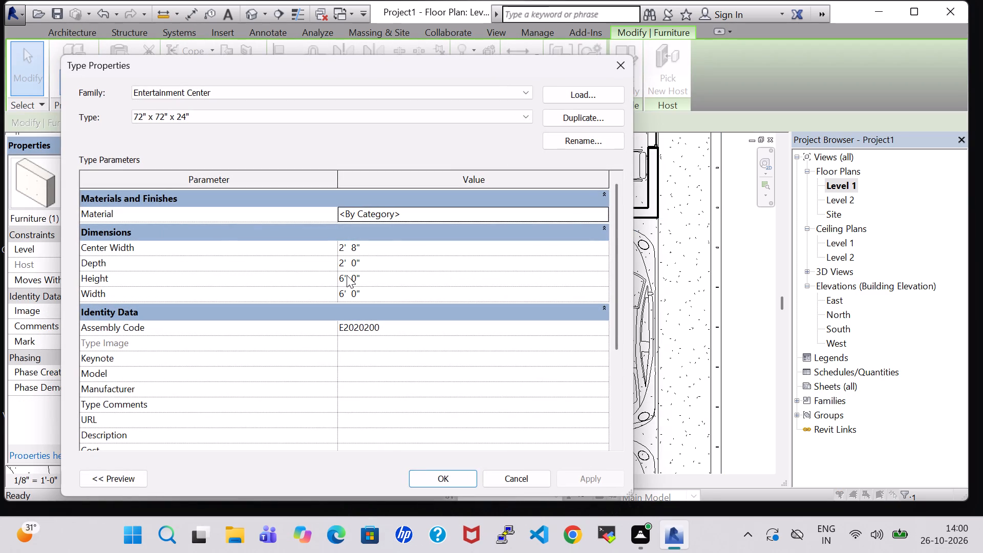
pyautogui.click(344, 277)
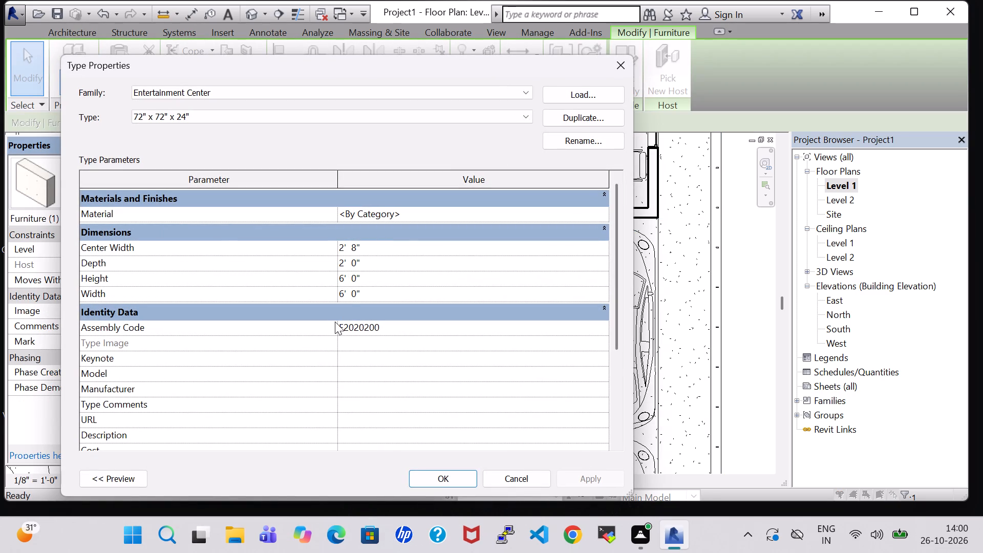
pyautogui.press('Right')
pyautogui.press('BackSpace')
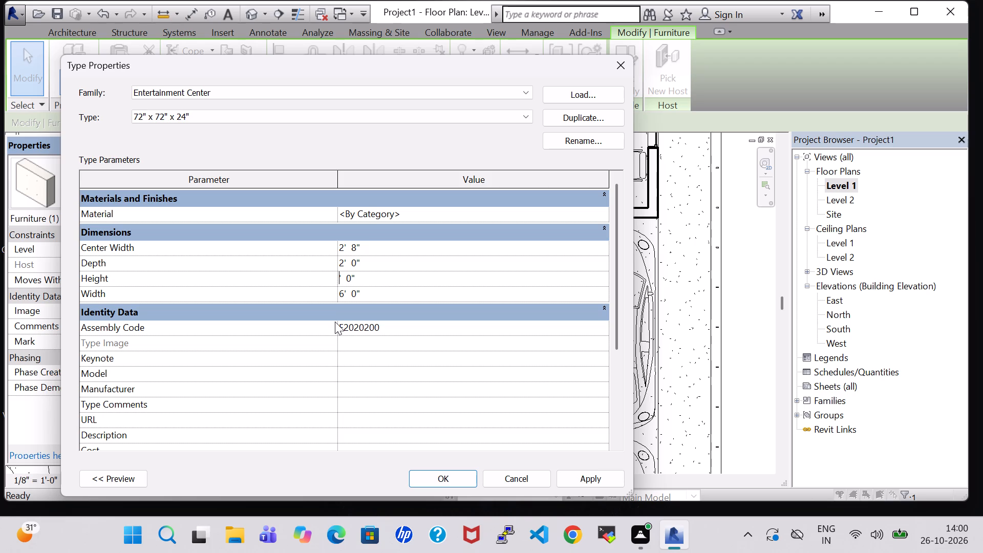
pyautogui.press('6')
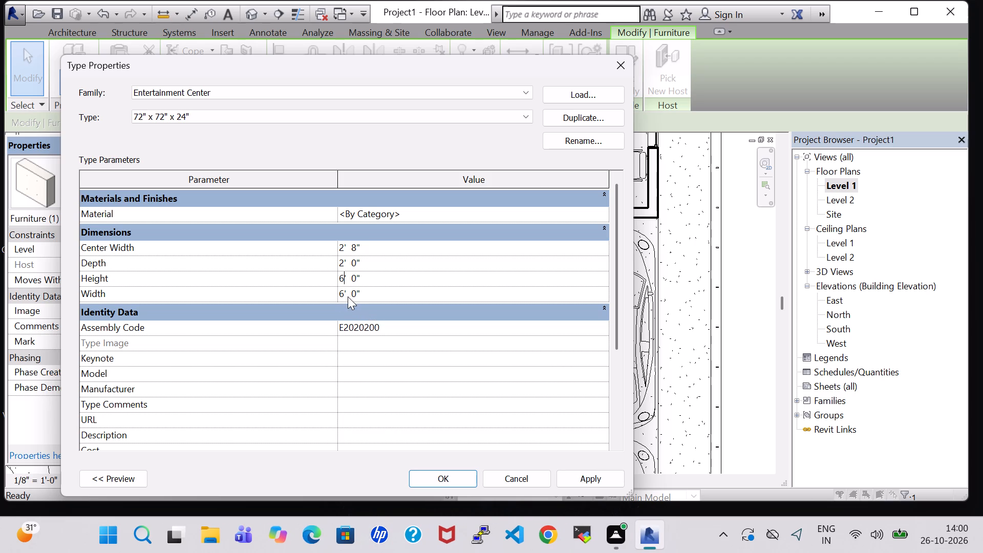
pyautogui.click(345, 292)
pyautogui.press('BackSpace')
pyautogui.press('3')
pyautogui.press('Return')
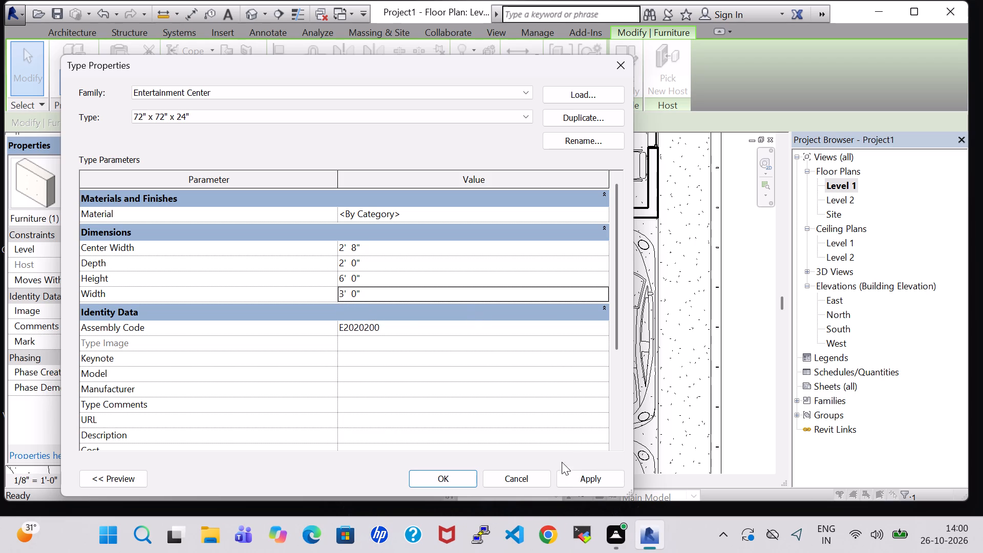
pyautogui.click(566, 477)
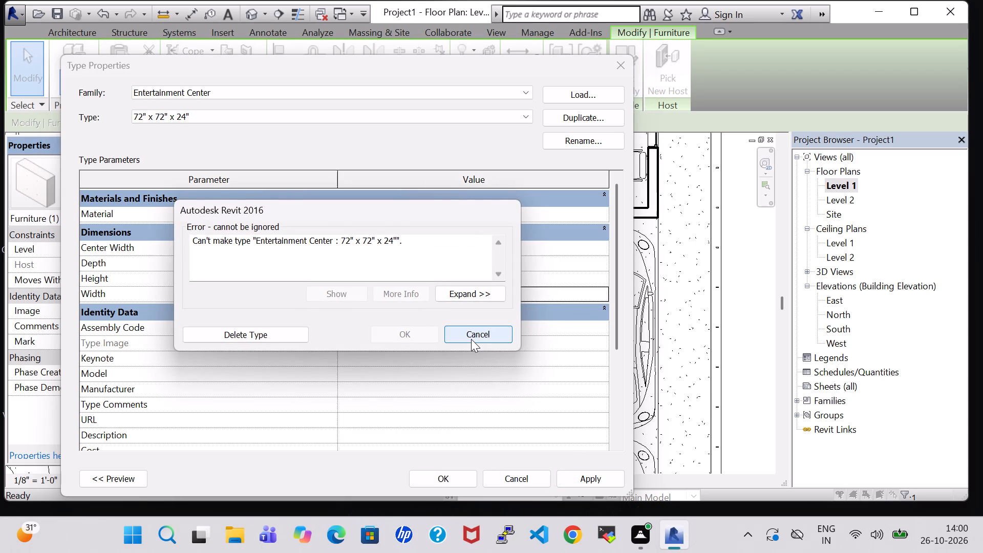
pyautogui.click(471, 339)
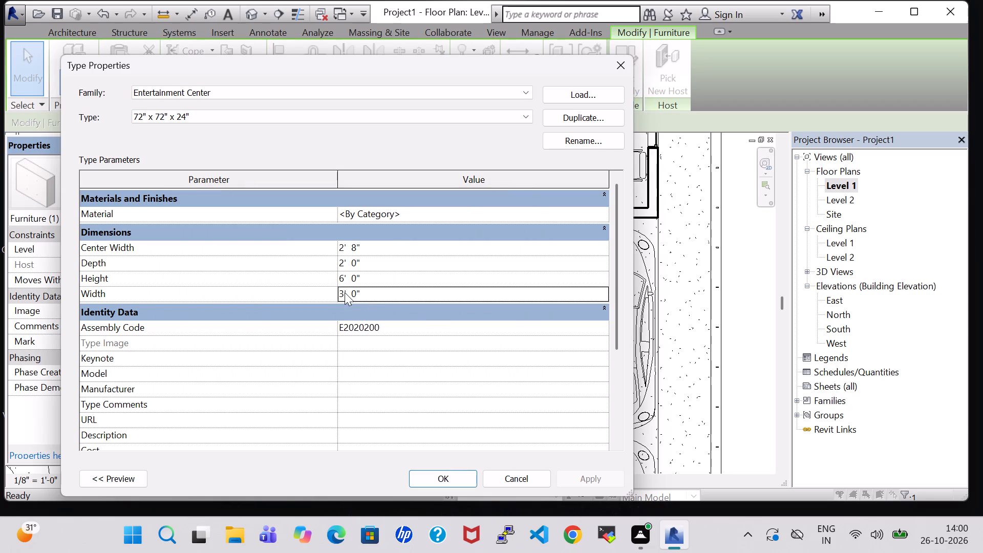
# Set the Entertainment Center type's width to 4' 0" and apply the type properties.
pyautogui.click(345, 292)
pyautogui.press('BackSpace')
pyautogui.press('4')
pyautogui.press('Return')
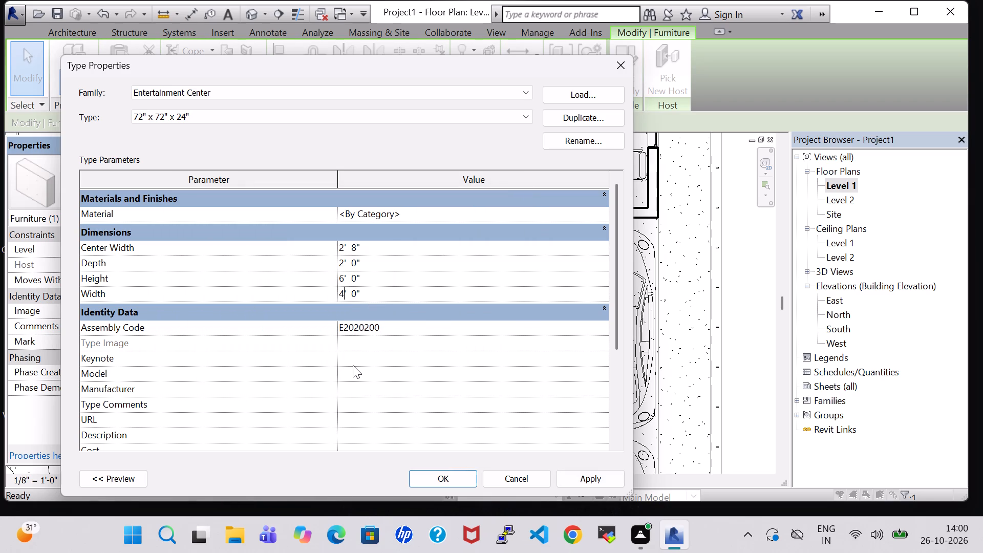
pyautogui.click(567, 482)
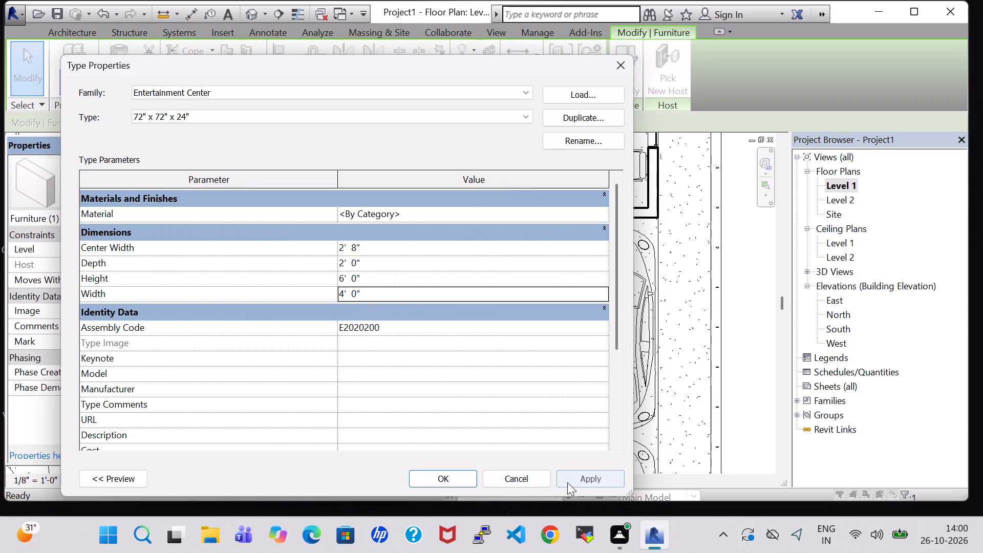
pyautogui.click(439, 486)
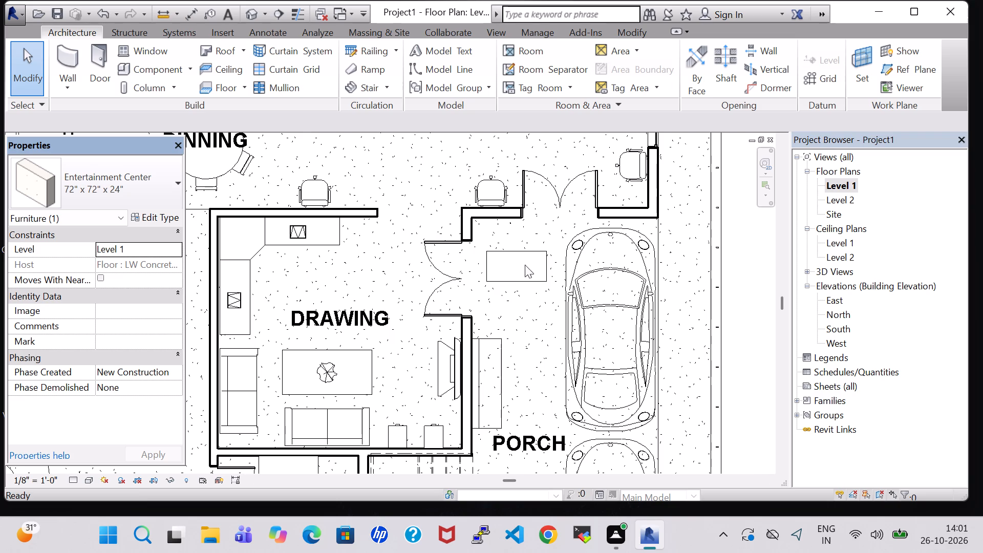
# Move the Entertainment Center into the porch's inner corner, against the living room wall above the drawing room's double door.
pyautogui.click(511, 257)
pyautogui.moveTo(514, 272); pyautogui.dragTo(501, 252, button='middle')
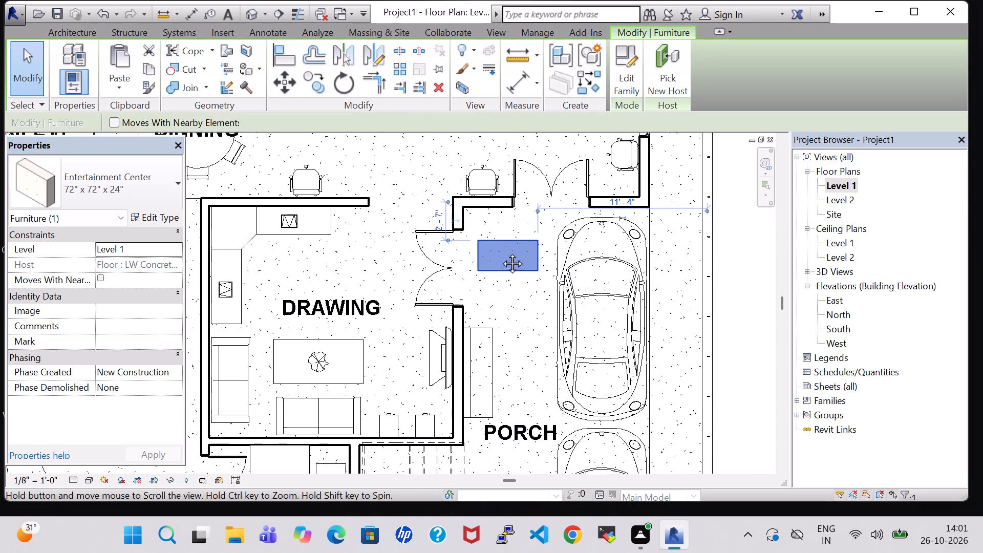
pyautogui.moveTo(501, 252); pyautogui.dragTo(491, 235, button='middle')
pyautogui.moveTo(492, 278); pyautogui.dragTo(542, 407, button='middle')
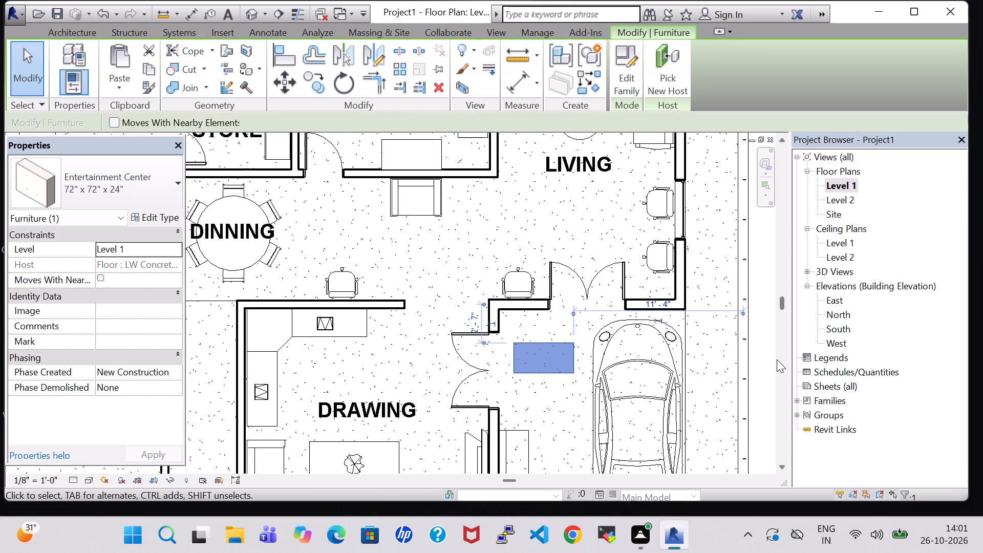
pyautogui.click(777, 359)
pyautogui.moveTo(565, 273); pyautogui.dragTo(565, 446, button='middle')
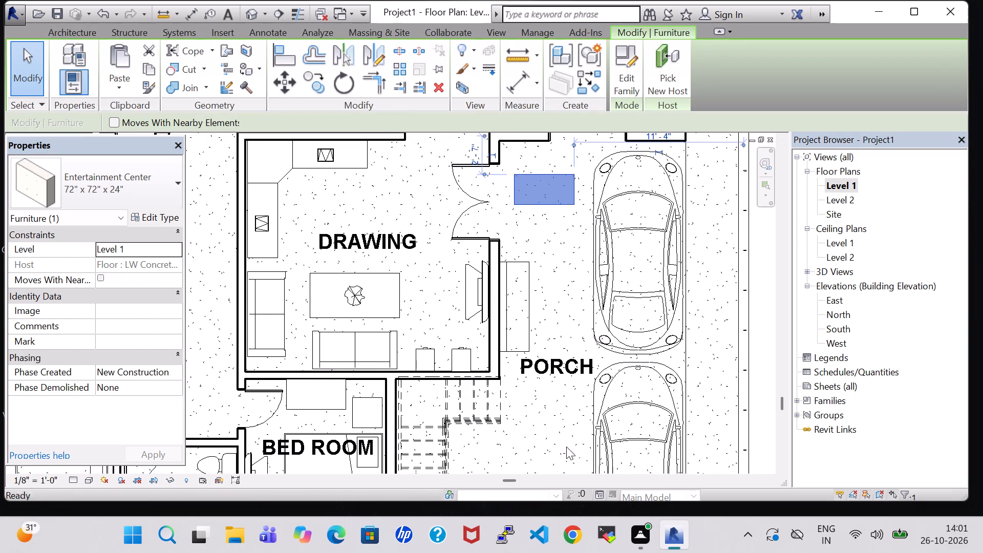
pyautogui.click(555, 233)
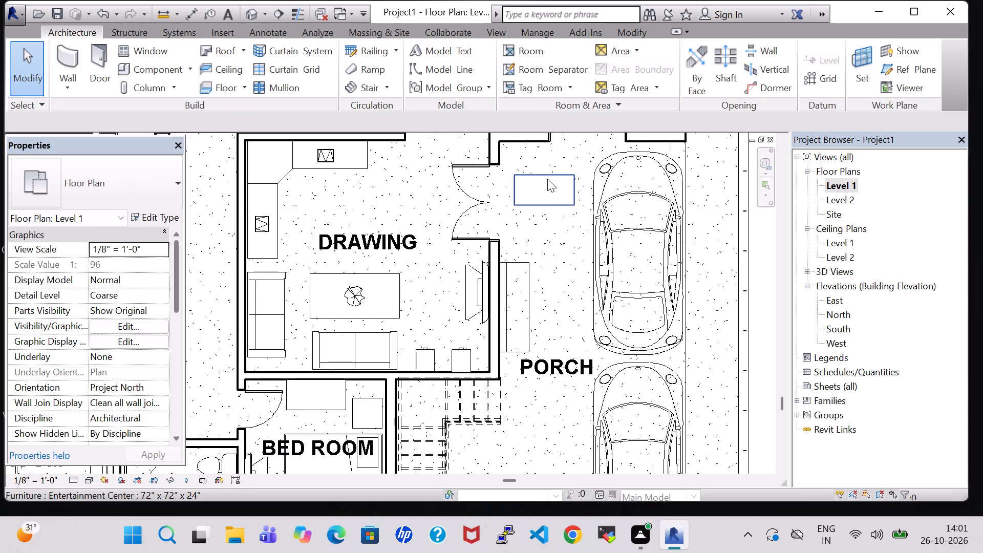
pyautogui.moveTo(546, 179); pyautogui.dragTo(531, 147)
pyautogui.scroll(-3, 716, 237)
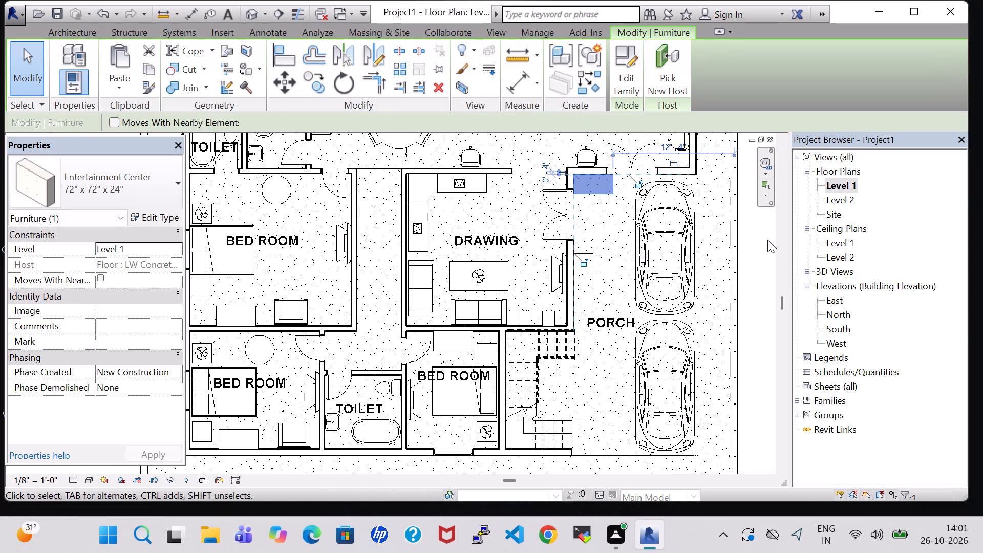
pyautogui.click(745, 255)
# Nudge the double door between the living room and porch east, away from the Entertainment Center.
pyautogui.moveTo(748, 250); pyautogui.dragTo(736, 305, button='middle')
pyautogui.click(610, 222)
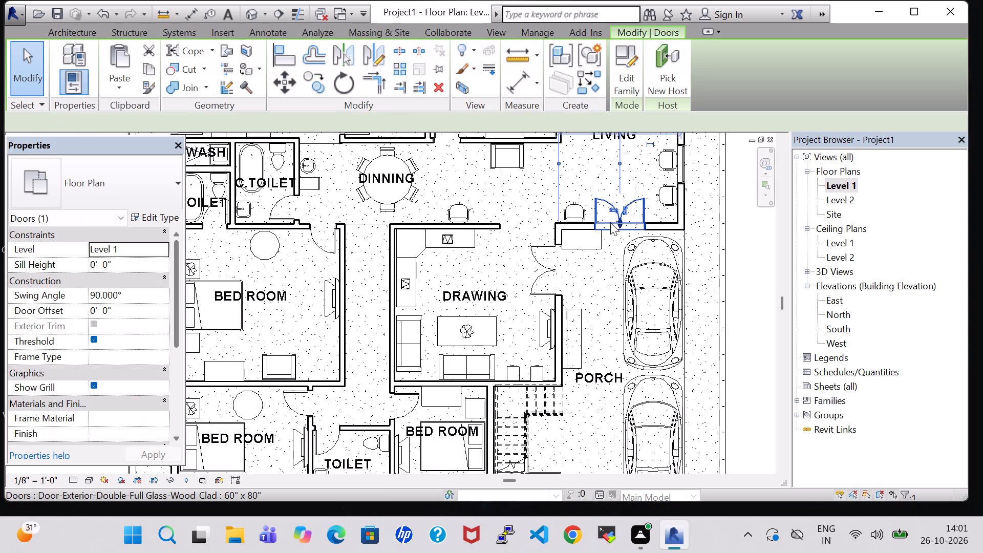
pyautogui.press('Right')
pyautogui.press('Right')
pyautogui.press('Right')
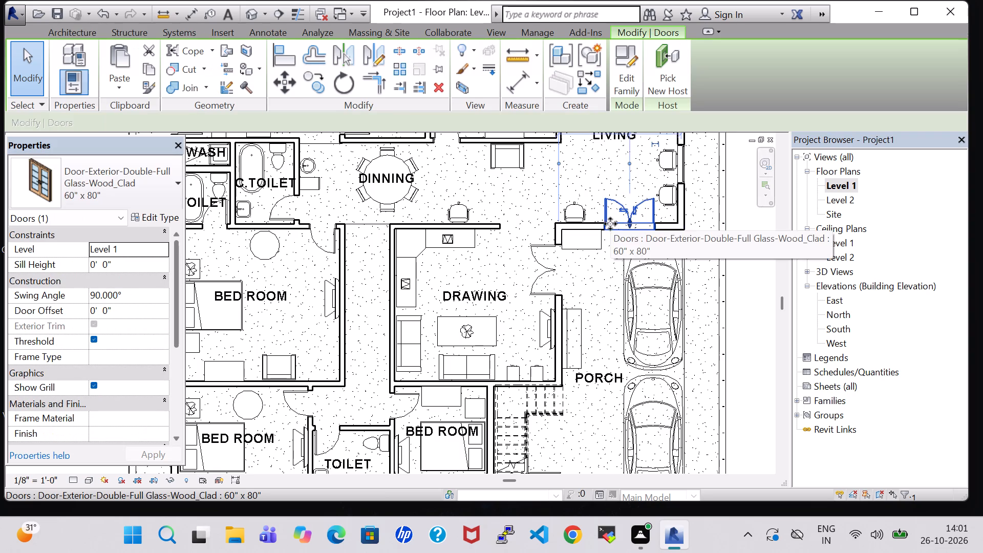
pyautogui.click(744, 274)
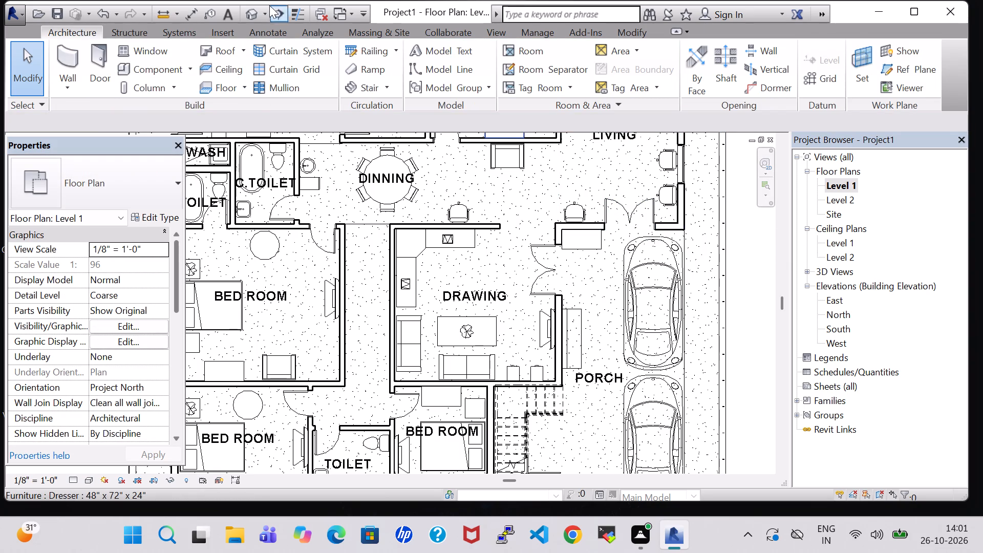
# Check the Entertainment Center in the porch corner in the 3D view.
pyautogui.click(245, 11)
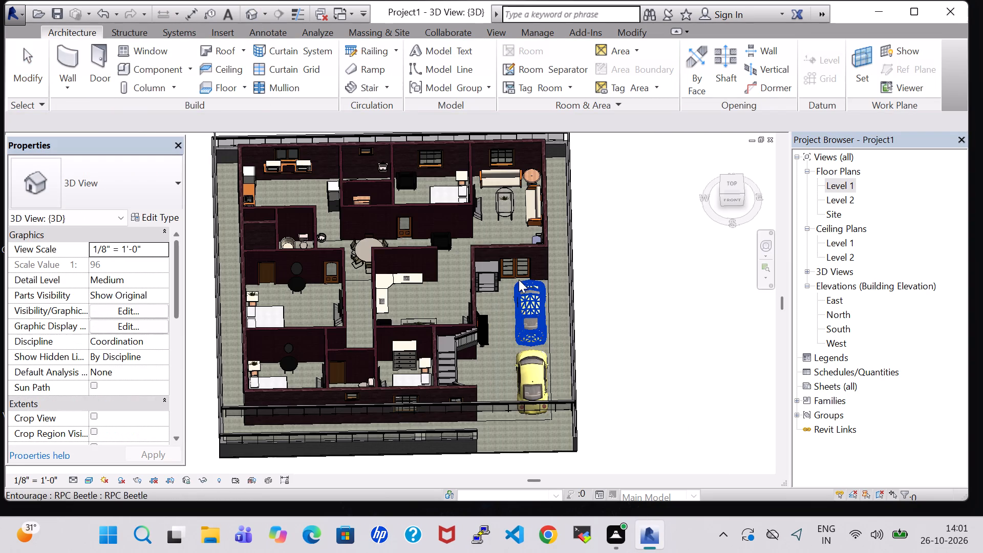
pyautogui.keyDown('shift'); pyautogui.moveTo(642, 305); pyautogui.dragTo(635, 272, button='middle'); pyautogui.keyUp('shift')
pyautogui.moveTo(639, 335); pyautogui.dragTo(639, 301, button='middle')
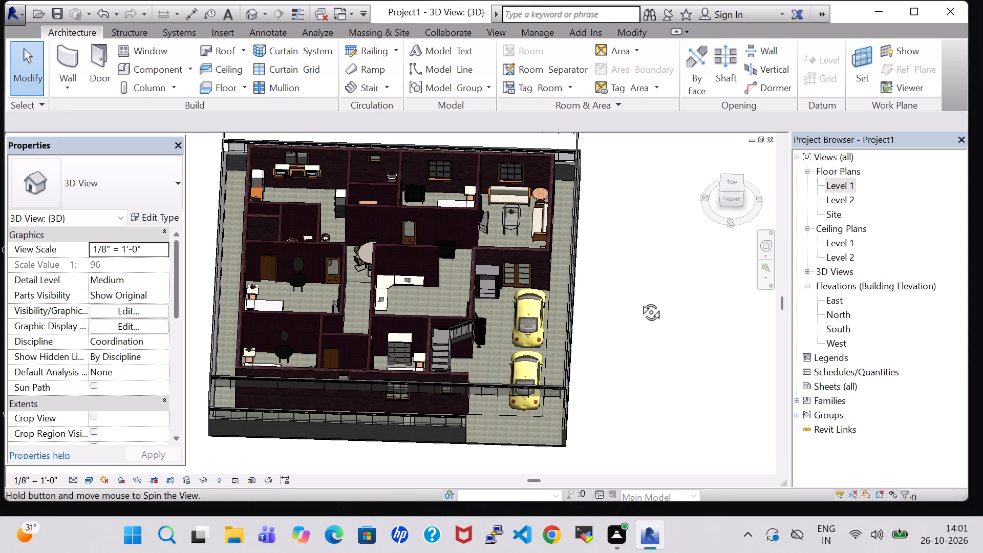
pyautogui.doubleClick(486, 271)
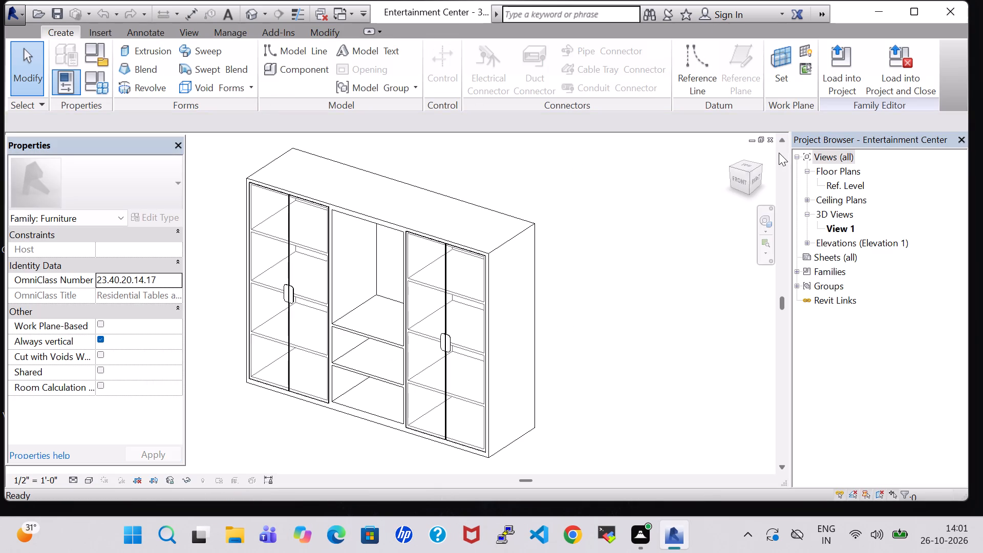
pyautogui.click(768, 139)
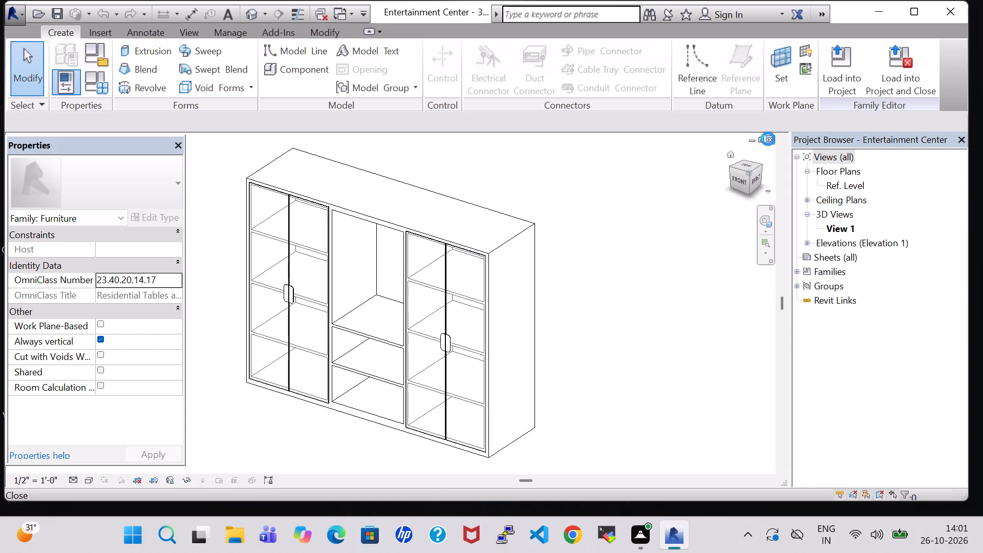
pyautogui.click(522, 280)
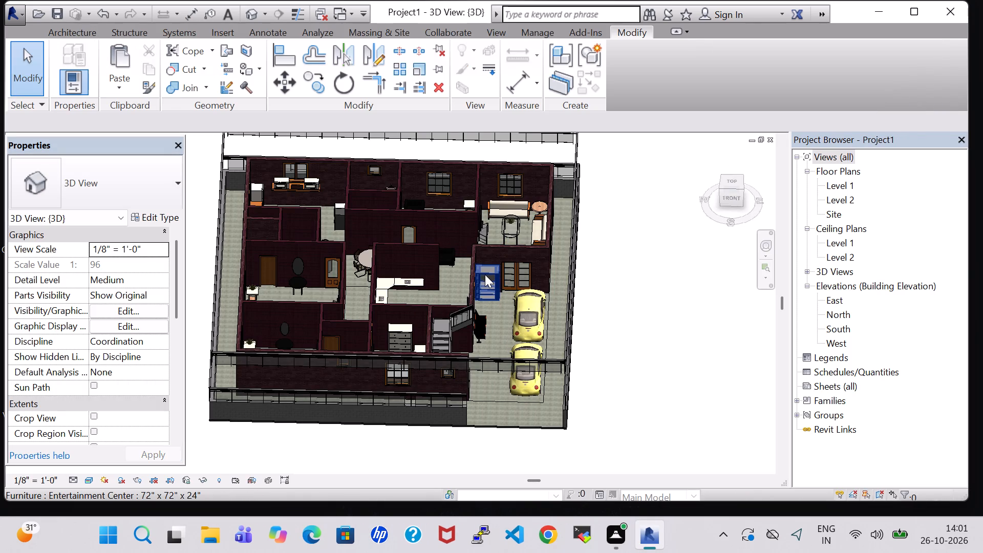
# Set the porch Entertainment Center type's height to 4' 0" in its type properties.
pyautogui.click(485, 274)
pyautogui.click(152, 216)
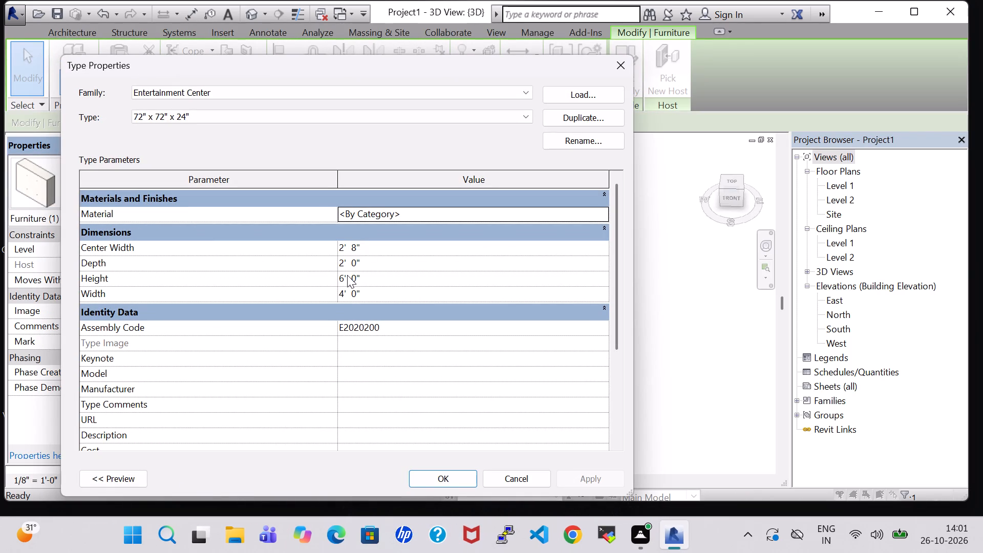
pyautogui.click(344, 279)
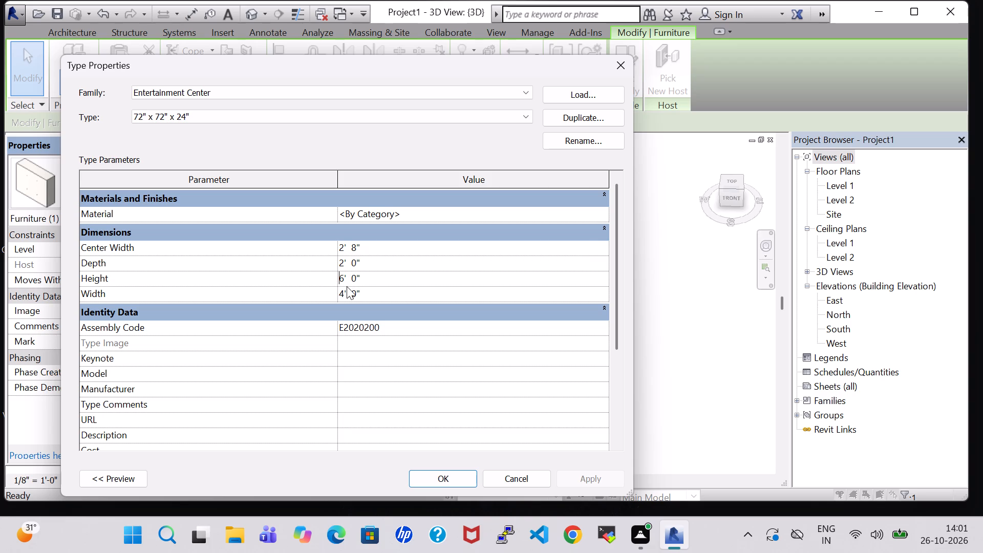
pyautogui.press('Right')
pyautogui.press('BackSpace')
pyautogui.press('4')
pyautogui.press('Return')
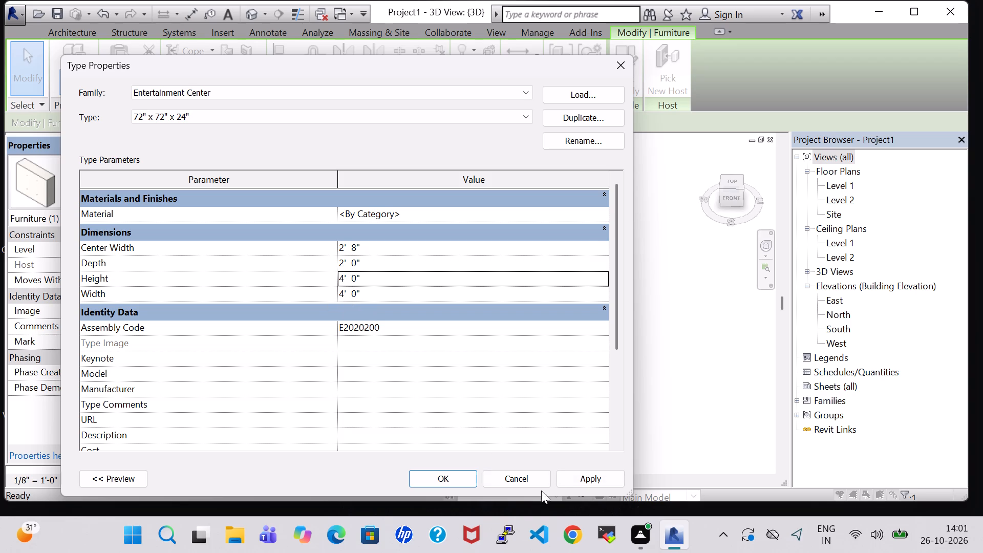
pyautogui.click(571, 478)
pyautogui.click(472, 483)
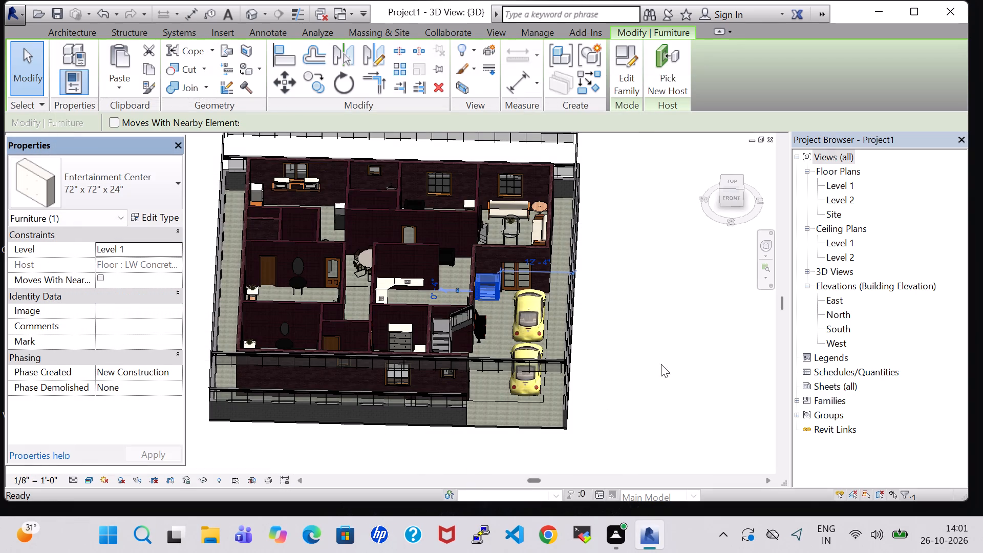
pyautogui.click(640, 355)
# Review the furnished house and the porch with its Entertainment Center in 3D from several angles.
pyautogui.keyDown('shift'); pyautogui.moveTo(631, 321); pyautogui.dragTo(631, 301, button='middle'); pyautogui.keyUp('shift')
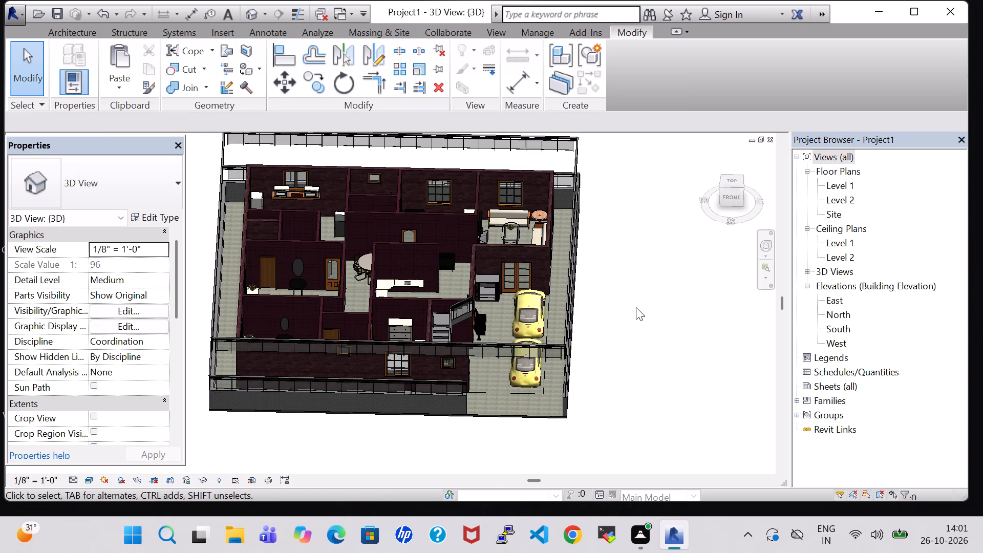
pyautogui.keyDown('shift'); pyautogui.moveTo(635, 311); pyautogui.dragTo(639, 298, button='middle'); pyautogui.keyUp('shift')
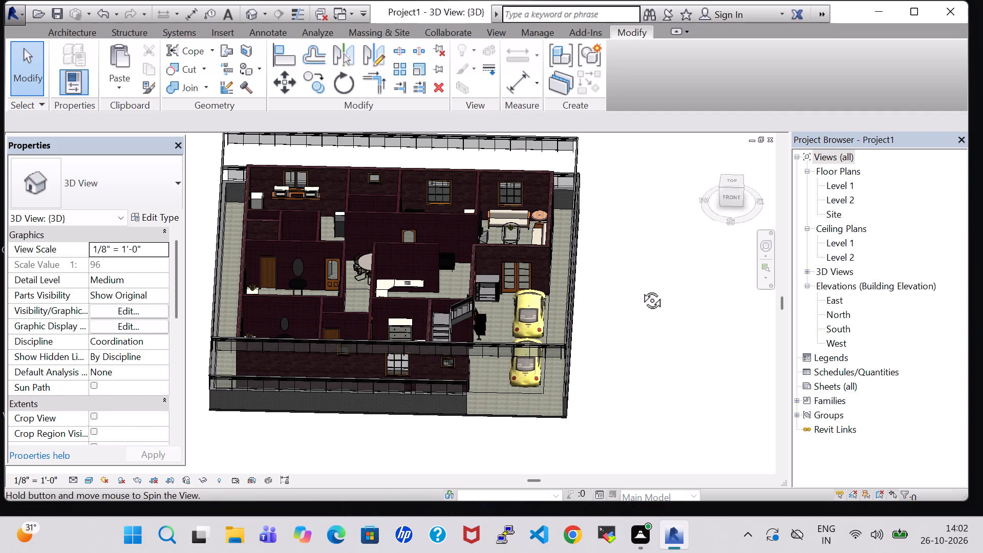
pyautogui.moveTo(640, 288); pyautogui.dragTo(633, 275, button='middle')
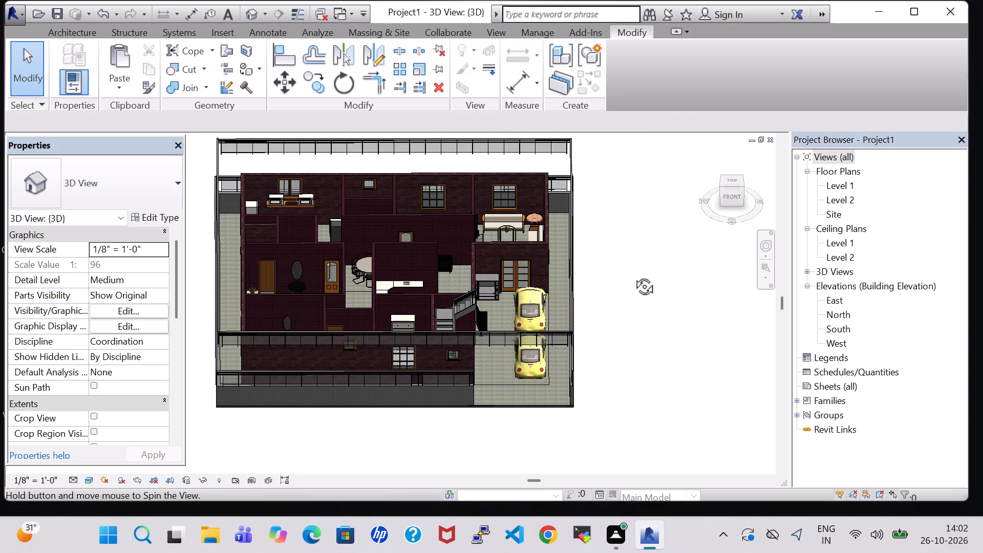
pyautogui.moveTo(633, 275); pyautogui.dragTo(631, 259, button='middle')
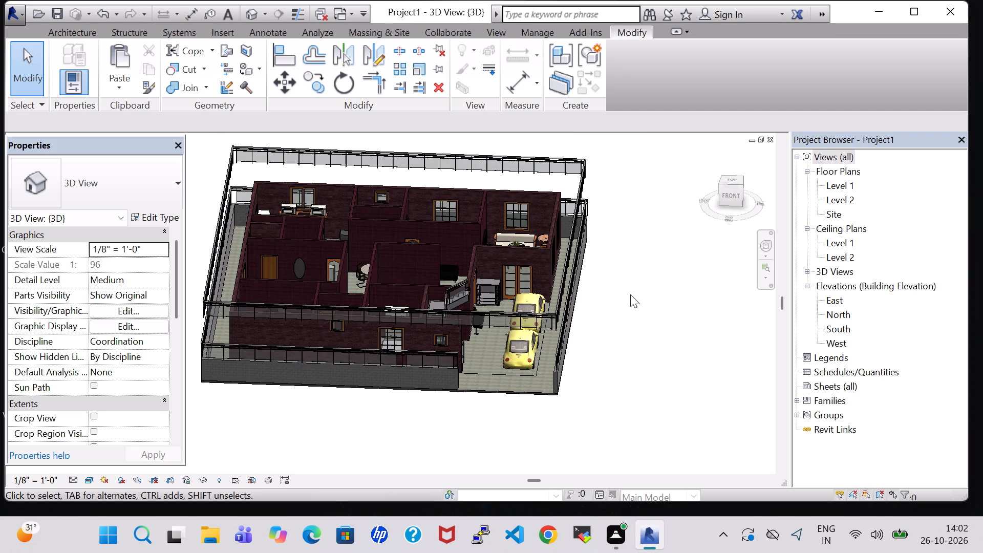
pyautogui.keyDown('shift'); pyautogui.moveTo(621, 327); pyautogui.dragTo(622, 292, button='middle'); pyautogui.keyUp('shift')
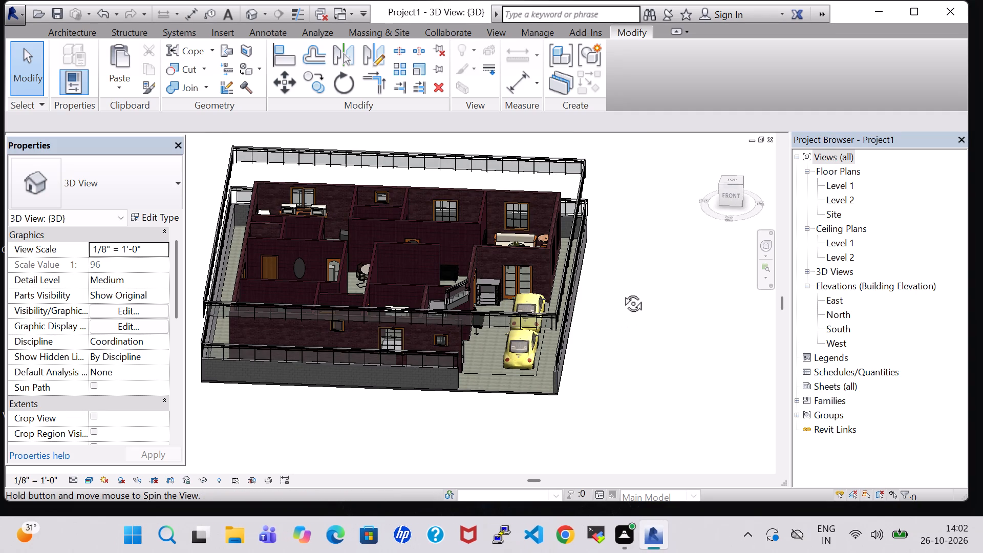
pyautogui.keyDown('shift'); pyautogui.moveTo(622, 292); pyautogui.dragTo(624, 284, button='middle'); pyautogui.keyUp('shift')
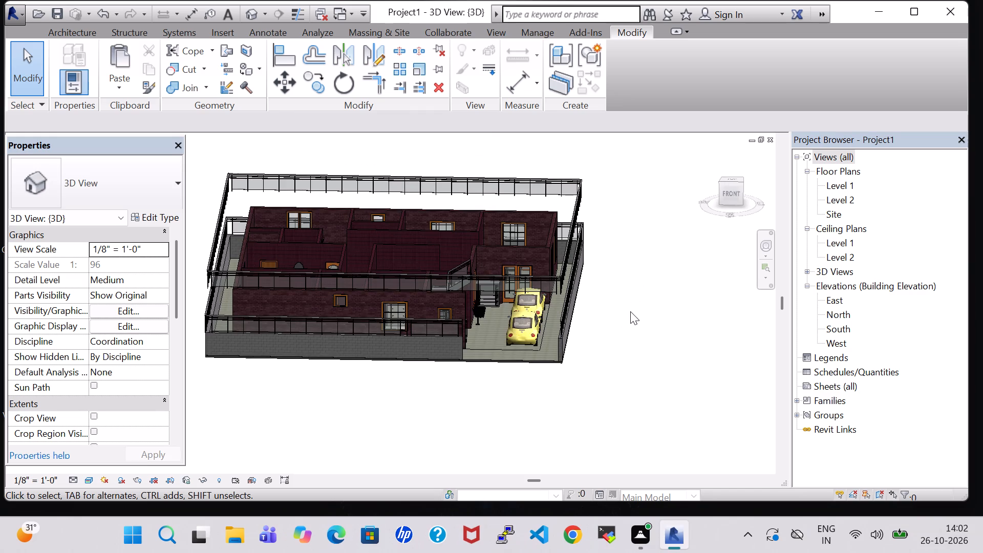
pyautogui.moveTo(606, 307); pyautogui.dragTo(653, 312, button='middle')
pyautogui.middleClick(653, 312)
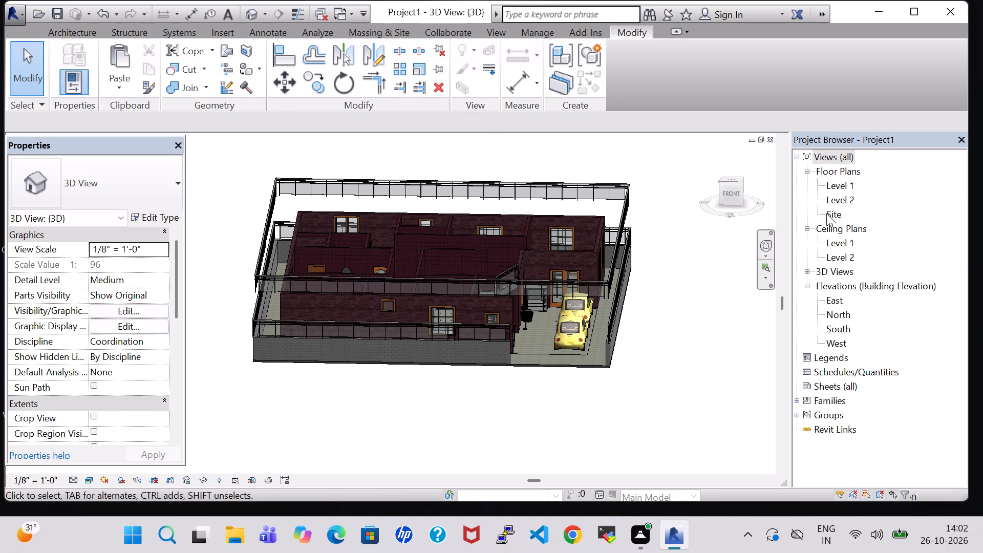
pyautogui.keyDown('shift'); pyautogui.moveTo(659, 269); pyautogui.dragTo(665, 301, button='middle'); pyautogui.keyUp('shift')
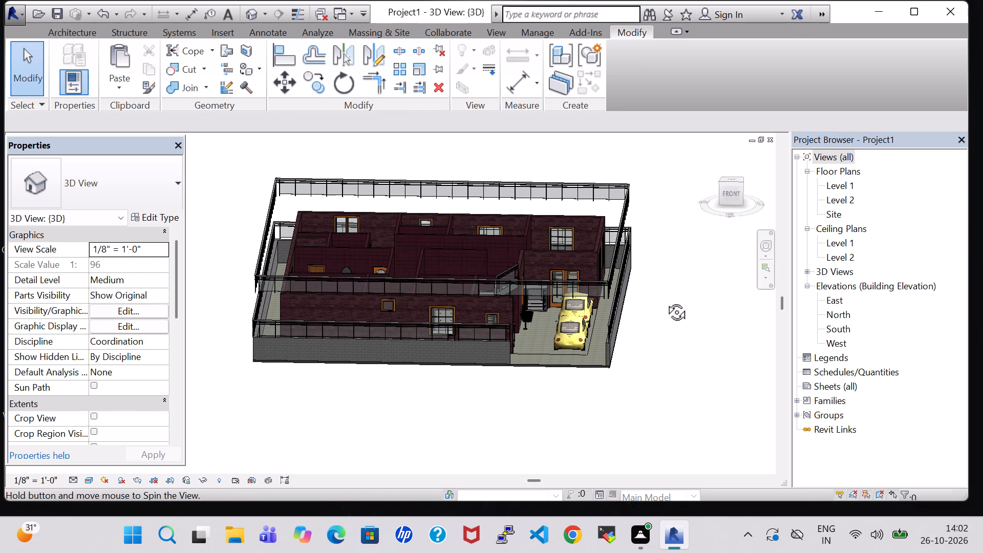
pyautogui.keyDown('shift'); pyautogui.moveTo(665, 301); pyautogui.dragTo(674, 389, button='middle'); pyautogui.keyUp('shift')
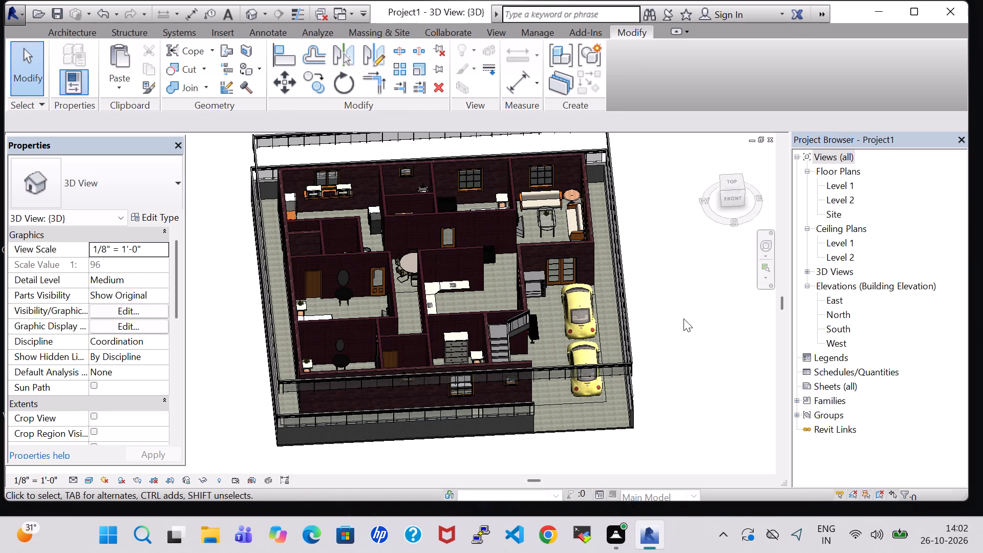
pyautogui.keyDown('shift'); pyautogui.moveTo(682, 302); pyautogui.dragTo(649, 335, button='middle'); pyautogui.keyUp('shift')
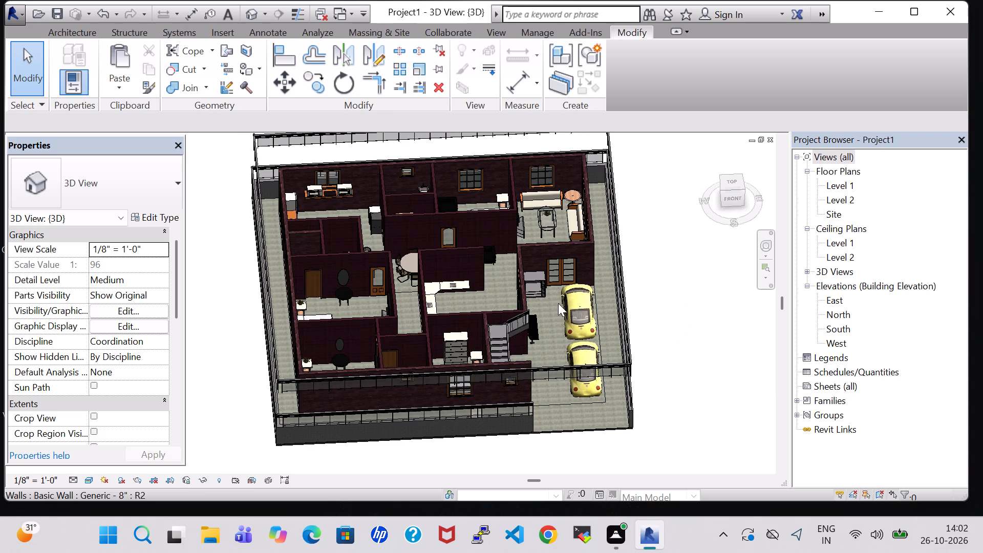
pyautogui.scroll(4, 472, 309)
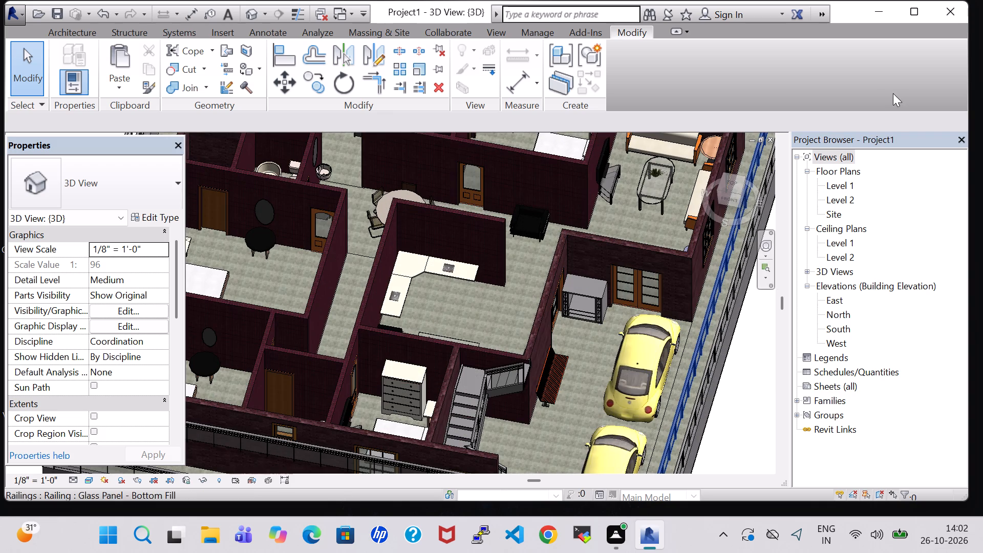
# Open the Level 1 floor plan.
pyautogui.doubleClick(845, 181)
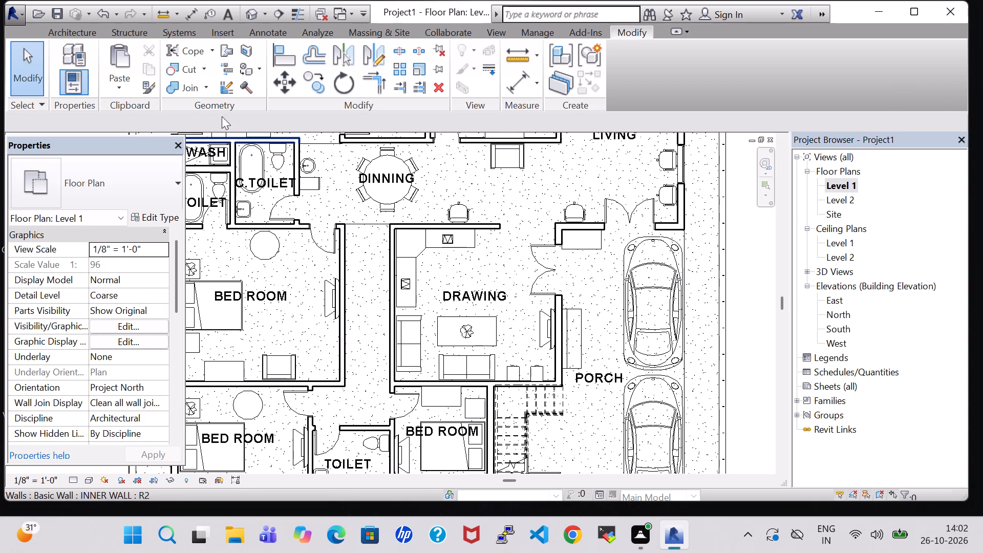
pyautogui.scroll(-1, 188, 69)
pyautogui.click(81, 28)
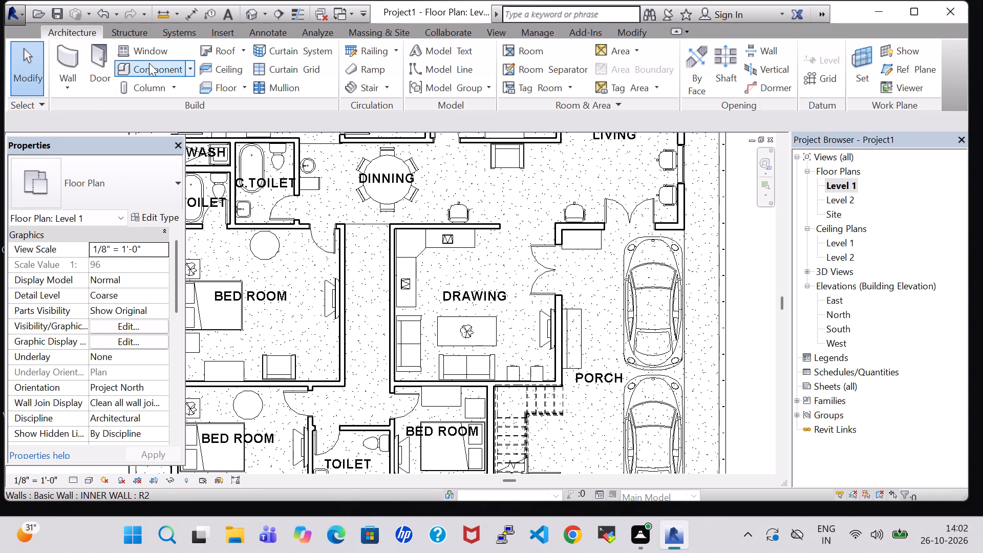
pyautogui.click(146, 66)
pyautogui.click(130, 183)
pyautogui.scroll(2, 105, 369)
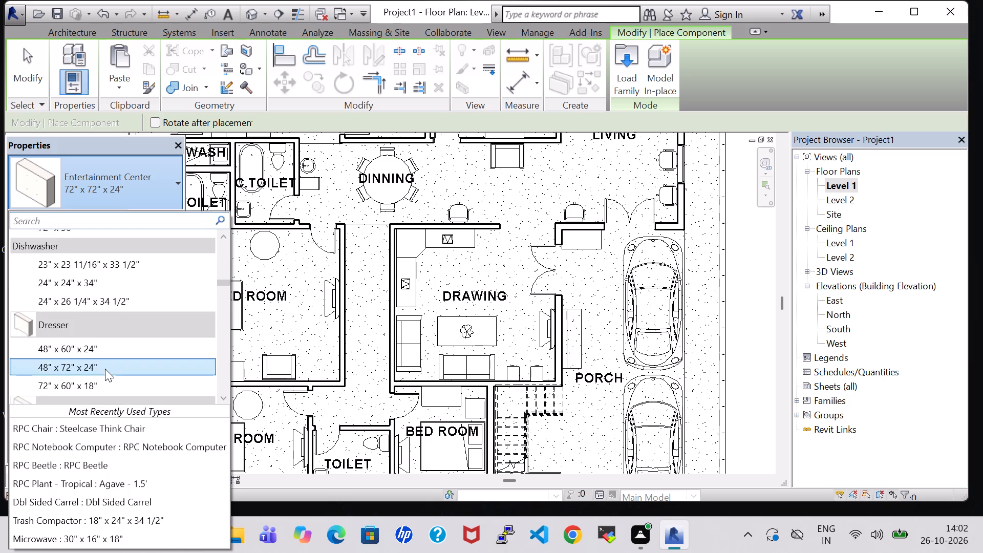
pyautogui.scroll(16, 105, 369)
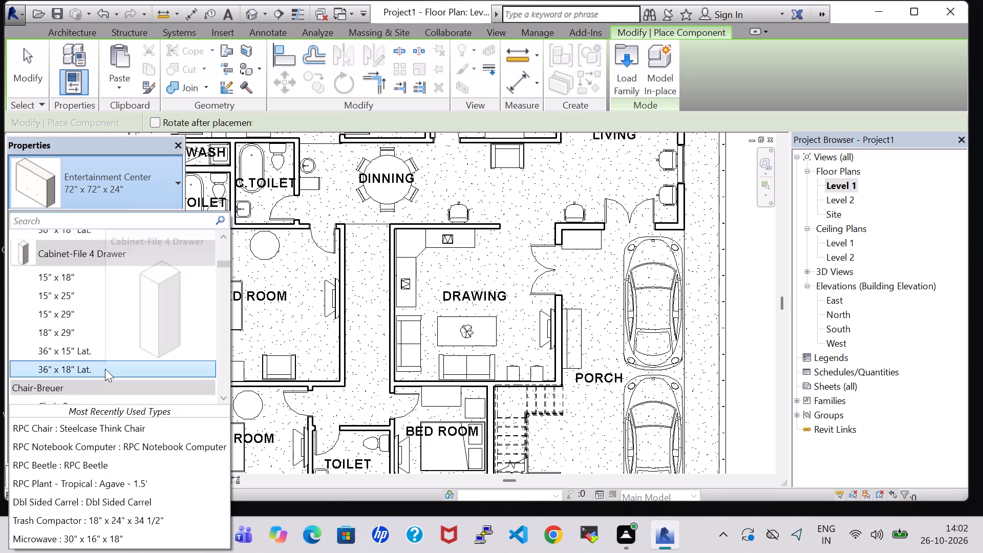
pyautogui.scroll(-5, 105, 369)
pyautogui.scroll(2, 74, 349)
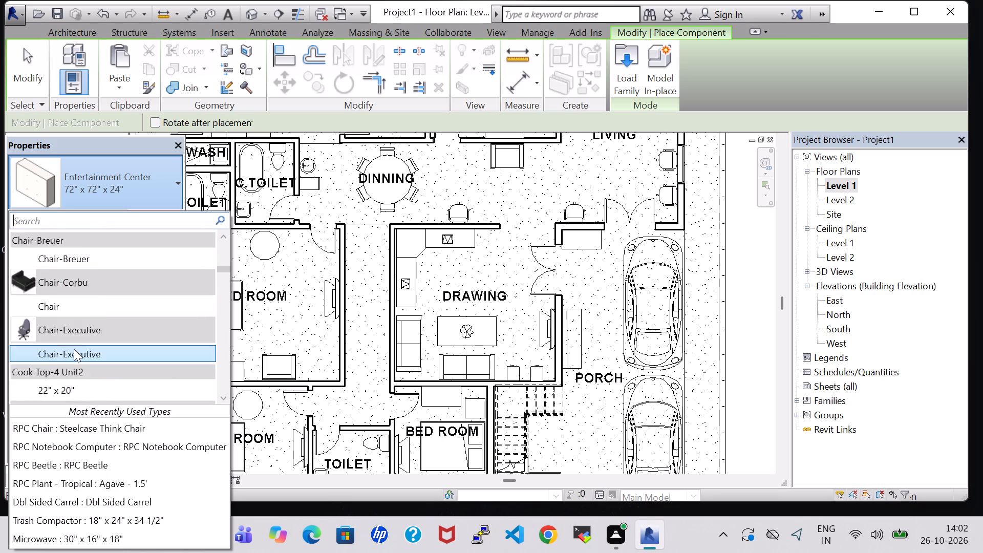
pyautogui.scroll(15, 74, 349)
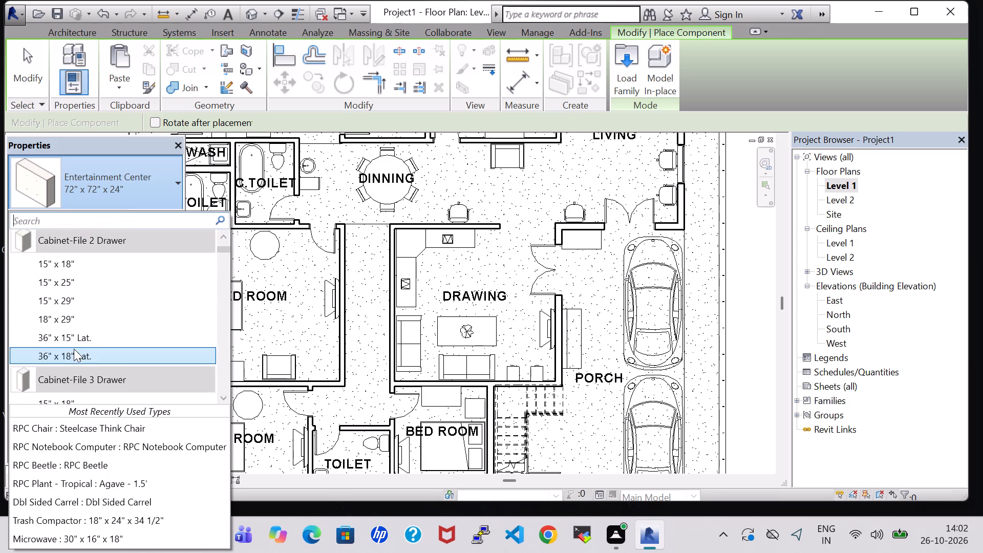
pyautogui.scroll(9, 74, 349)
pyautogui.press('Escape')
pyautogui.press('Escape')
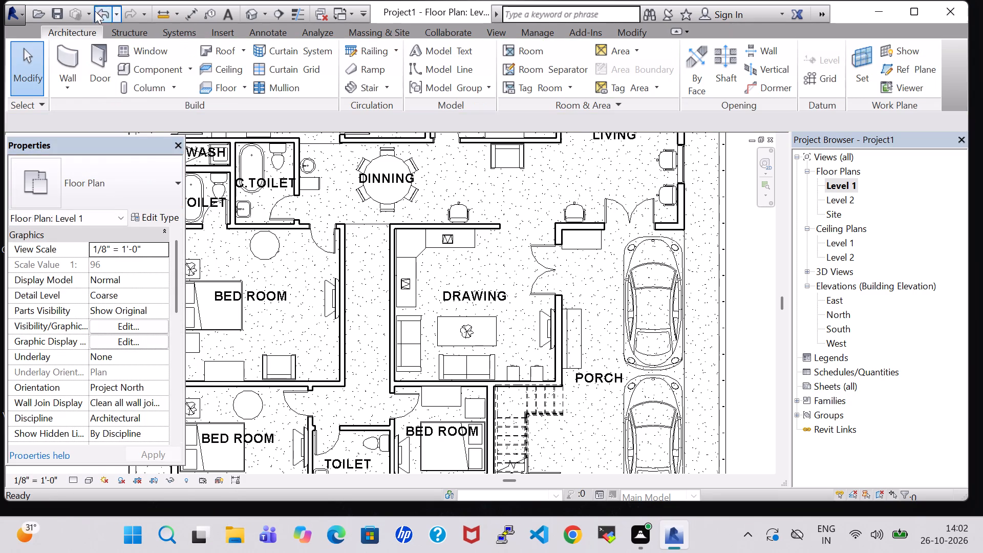
# Load the RPC Chair family from the Entourage folder of the US Imperial library.
pyautogui.click(145, 67)
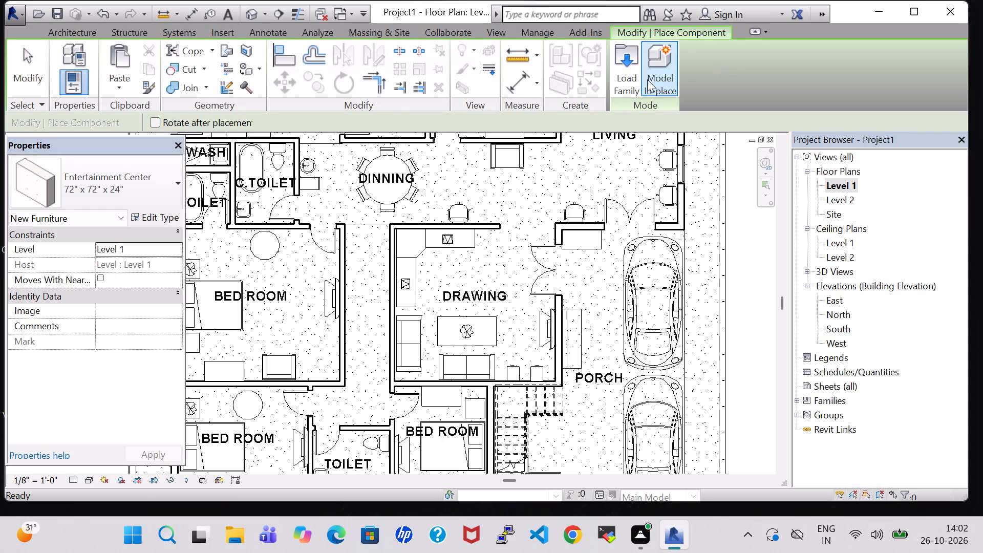
pyautogui.click(616, 79)
pyautogui.scroll(-1, 537, 208)
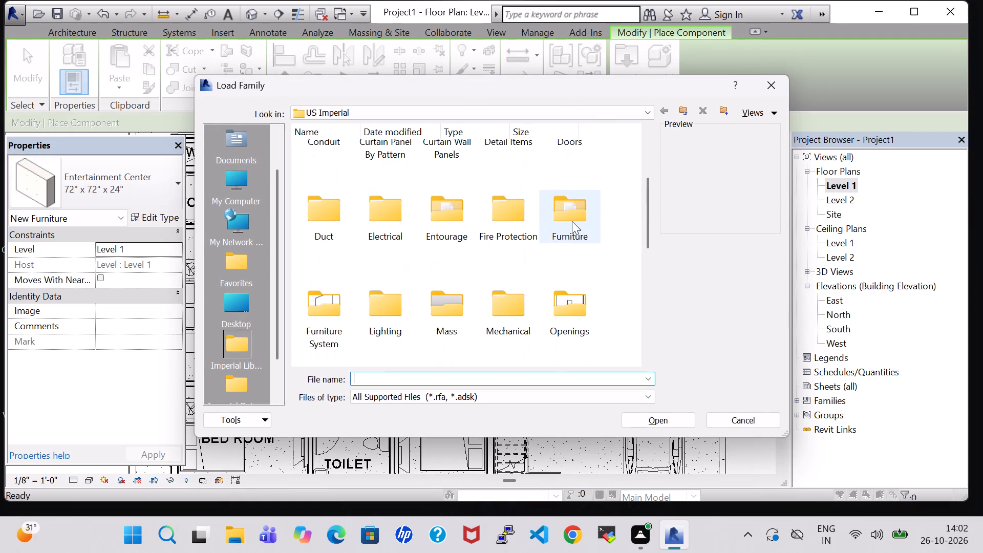
pyautogui.scroll(-1, 483, 237)
pyautogui.scroll(-1, 417, 227)
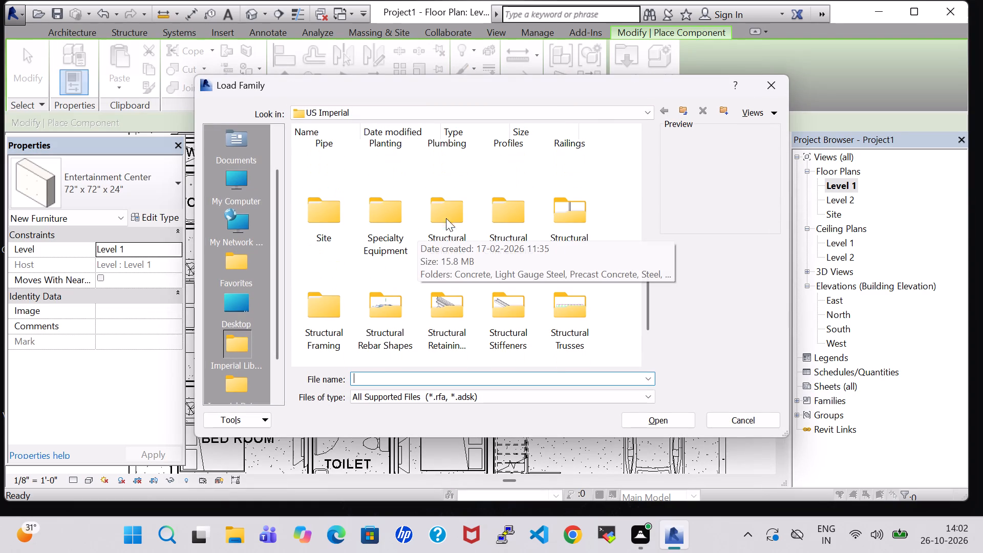
pyautogui.scroll(-1, 447, 214)
pyautogui.scroll(3, 447, 214)
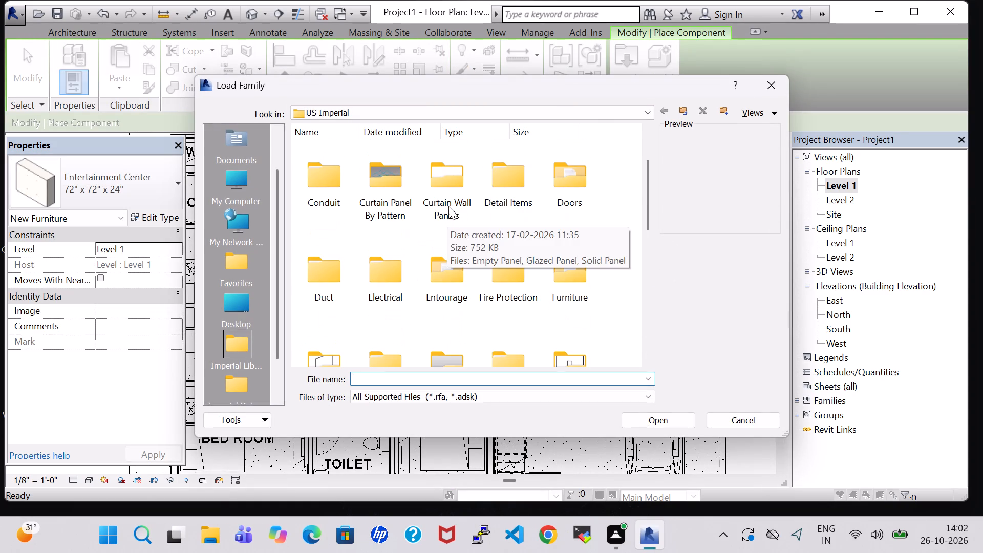
pyautogui.doubleClick(437, 267)
pyautogui.click(387, 153)
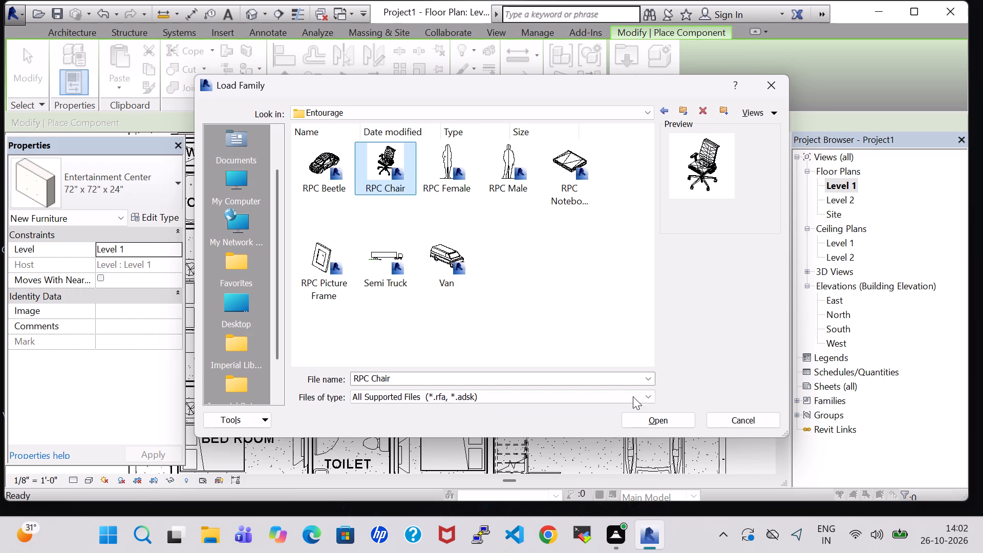
pyautogui.click(683, 417)
pyautogui.scroll(5, 475, 278)
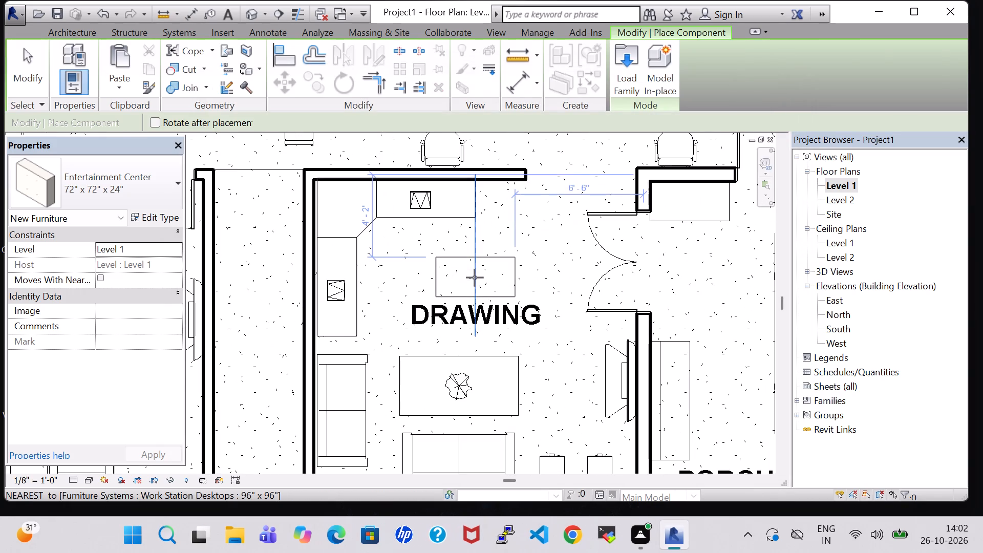
pyautogui.press('Escape')
pyautogui.press('Escape')
# Place an RPC Steelcase Think Chair in the drawing room, facing the laptop on the L-shaped desk's north leg.
pyautogui.click(146, 73)
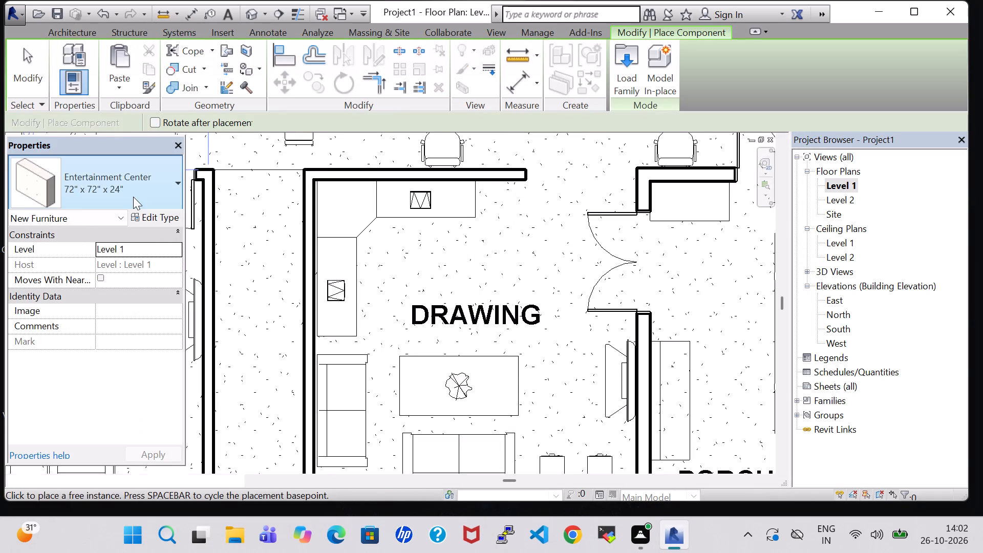
pyautogui.click(133, 197)
pyautogui.write('rpc')
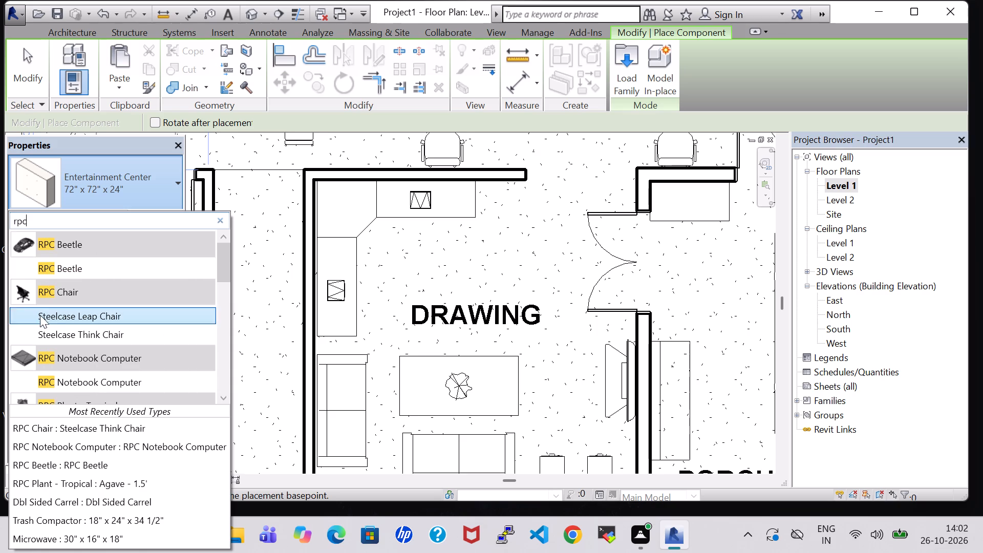
pyautogui.click(82, 331)
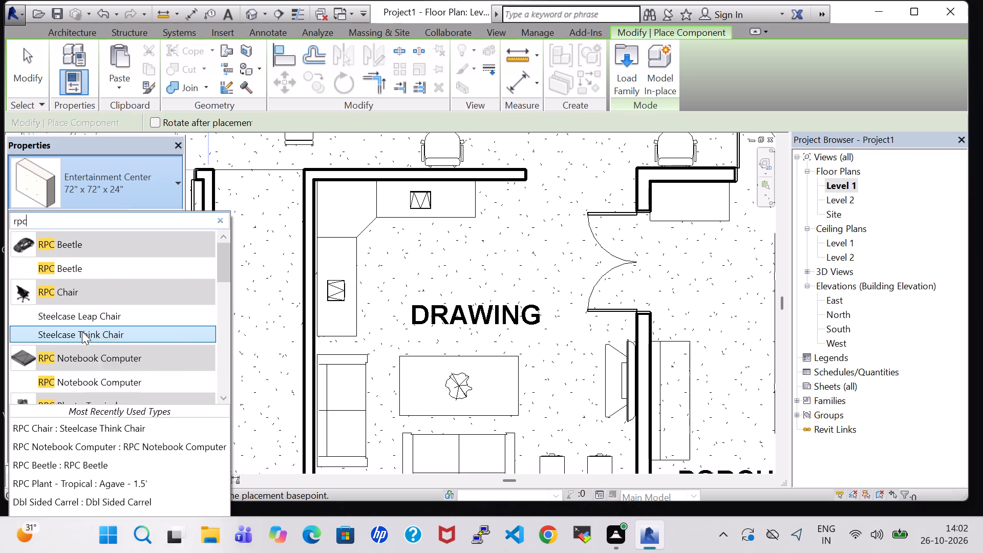
pyautogui.scroll(8, 411, 270)
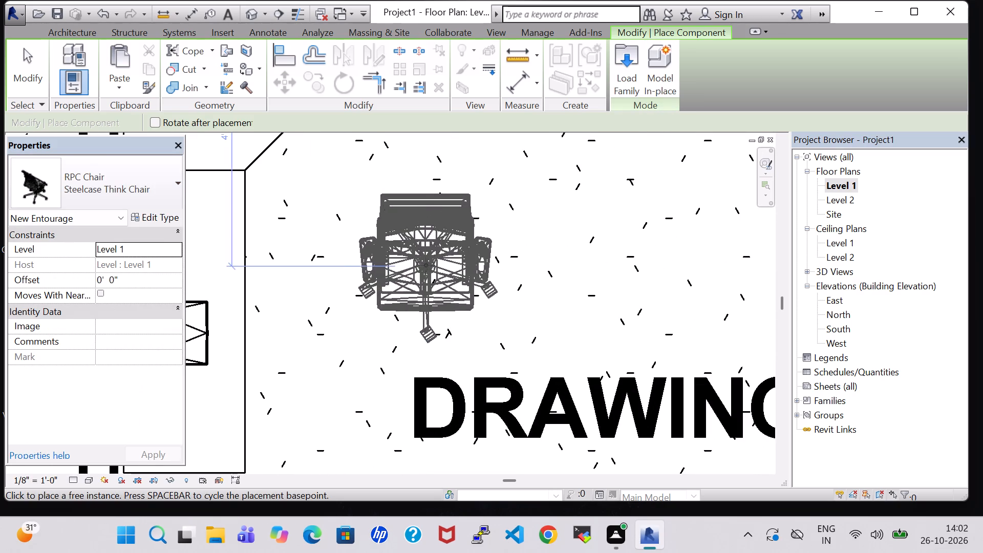
pyautogui.press('space')
pyautogui.press('space')
pyautogui.moveTo(473, 242); pyautogui.dragTo(412, 362, button='middle')
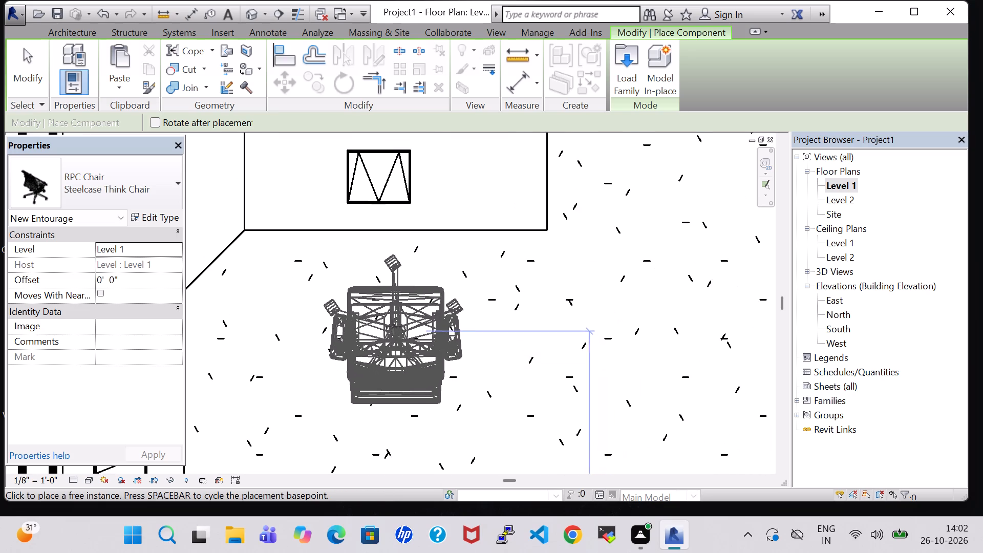
pyautogui.click(383, 295)
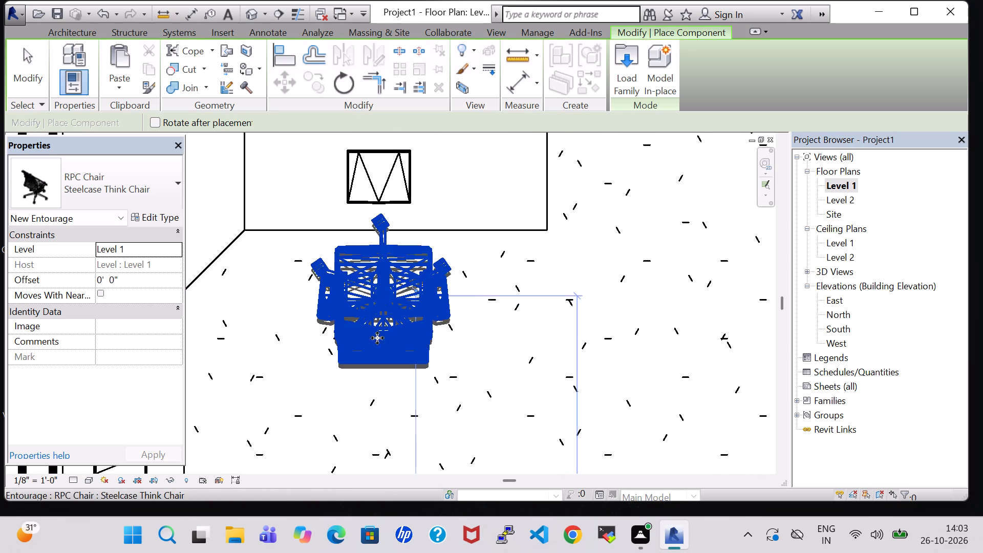
# Place a second Steelcase Think Chair, rotated to face the laptop on the L-shaped desk's west leg.
pyautogui.press('space')
pyautogui.moveTo(320, 411); pyautogui.dragTo(547, 377, button='middle')
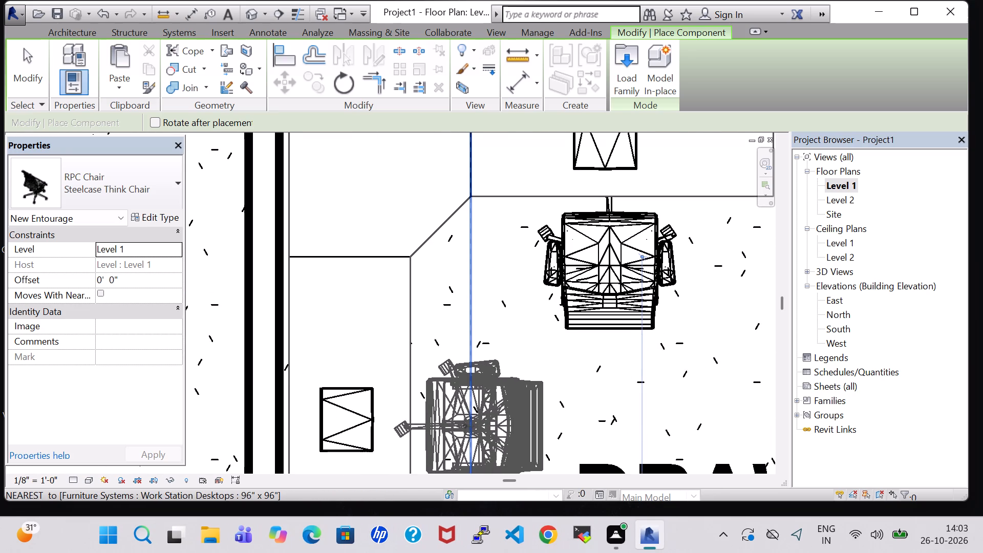
pyautogui.click(464, 426)
pyautogui.press('Escape')
pyautogui.press('Escape')
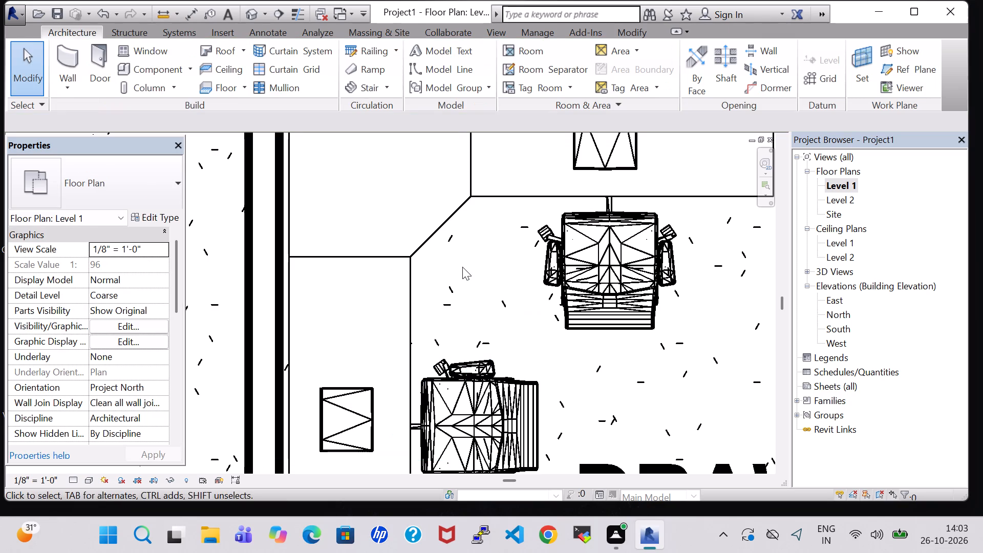
pyautogui.press('Escape')
# Check the two chairs at the drawing room's L-shaped desk in the 3D view.
pyautogui.click(246, 14)
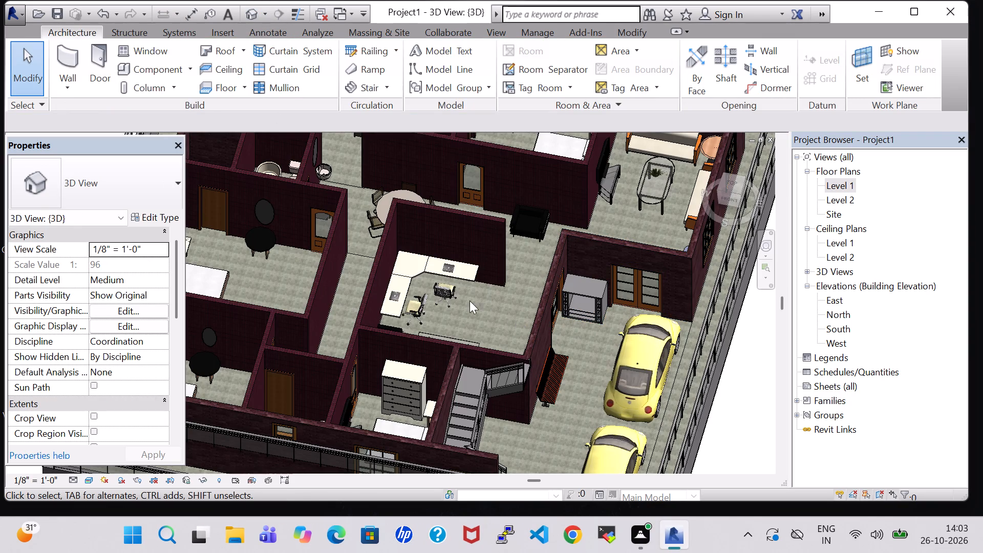
pyautogui.scroll(3, 472, 321)
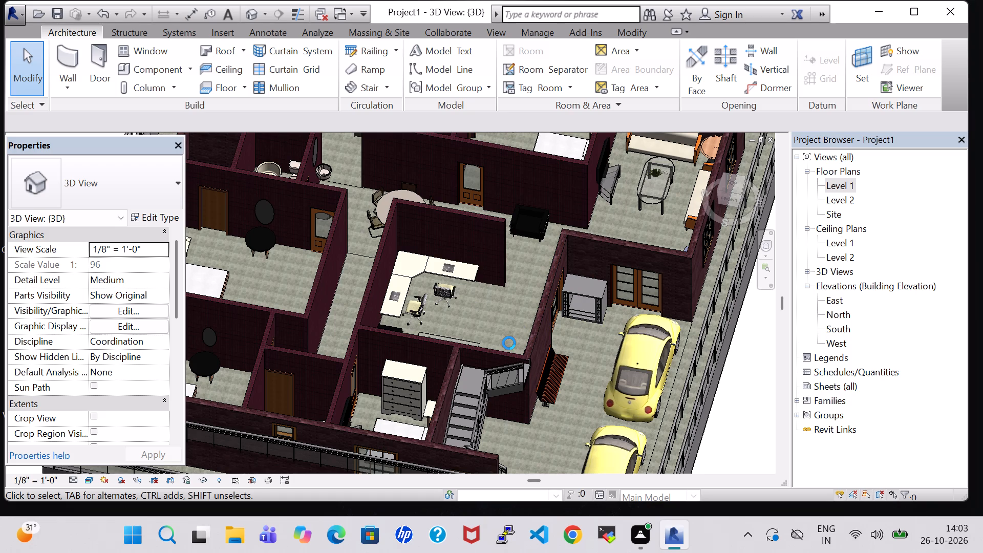
pyautogui.scroll(4, 412, 312)
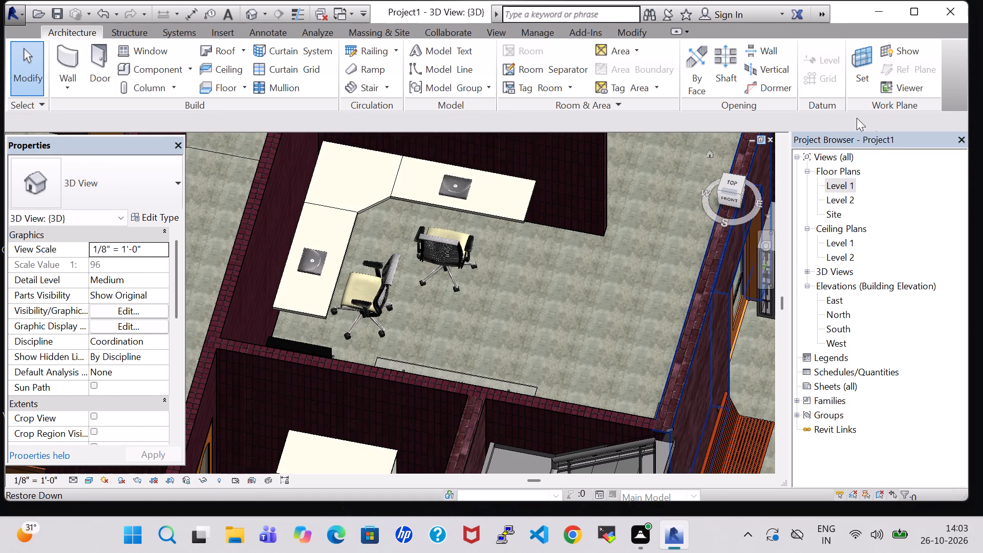
# In the Level 1 floor plan, nudge the northern BED ROOM tag slightly east within its room.
pyautogui.doubleClick(845, 184)
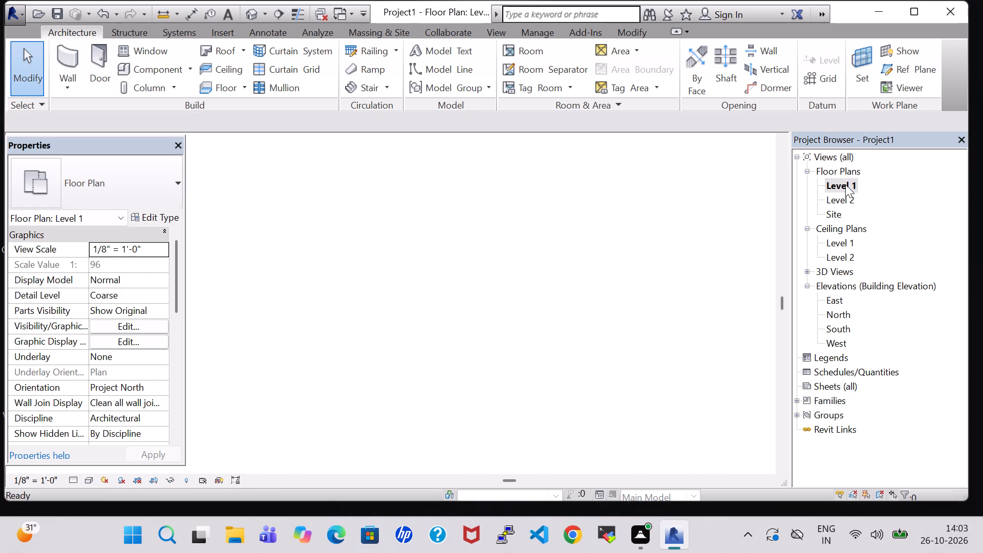
pyautogui.scroll(-10, 687, 326)
pyautogui.moveTo(691, 333); pyautogui.dragTo(571, 324, button='middle')
pyautogui.scroll(-1, 691, 333)
pyautogui.scroll(-5, 571, 324)
pyautogui.moveTo(588, 326); pyautogui.dragTo(582, 326, button='middle')
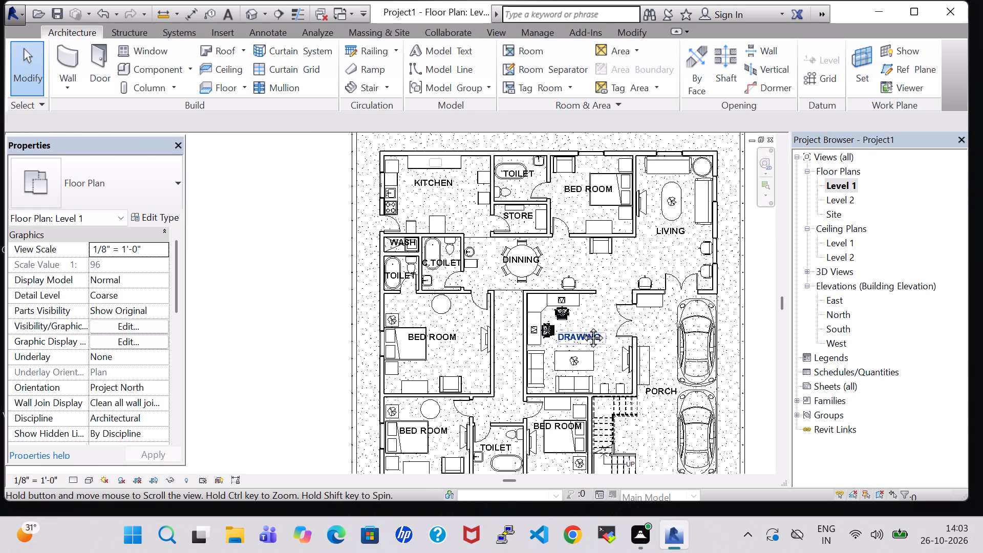
pyautogui.moveTo(582, 326); pyautogui.dragTo(532, 316, button='middle')
pyautogui.scroll(-1, 532, 316)
pyautogui.click(714, 313)
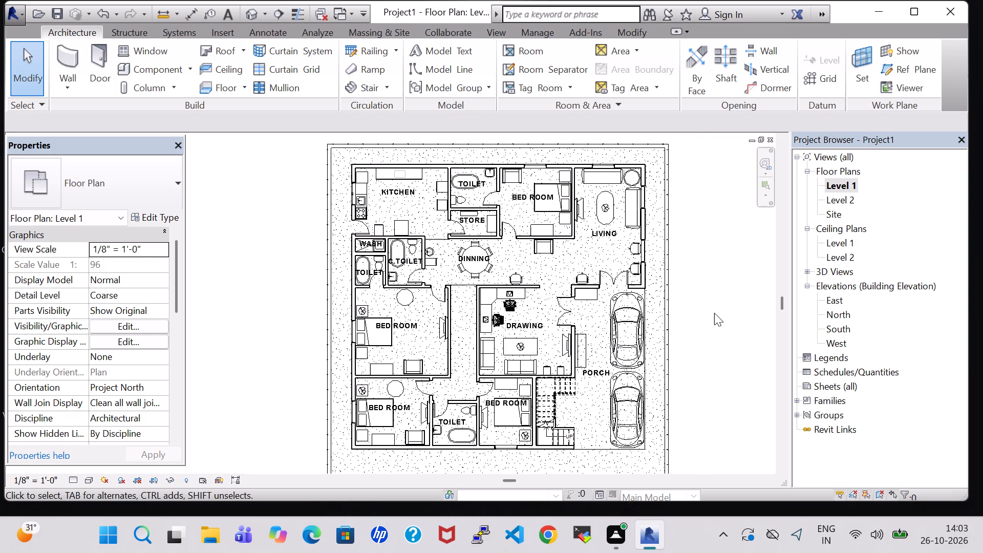
pyautogui.click(531, 198)
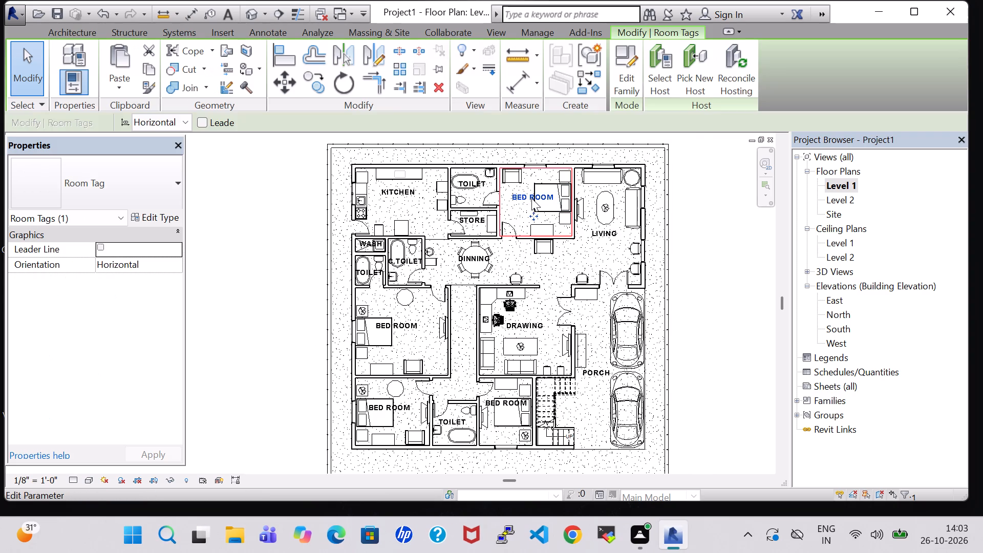
pyautogui.press('Right')
pyautogui.press('Right')
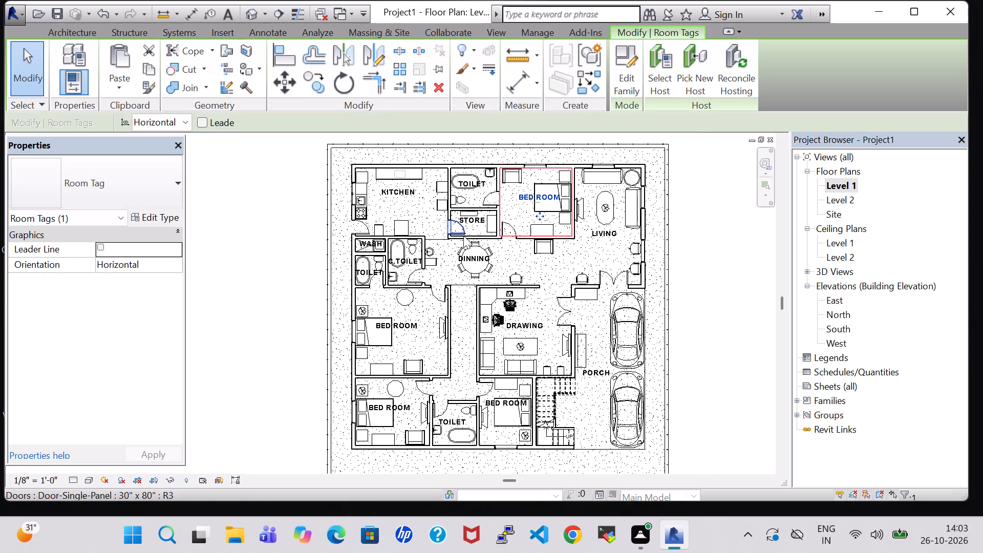
# Nudge the northern TOILET tag south, off the bathtub, and shift the KITCHEN tag slightly south.
pyautogui.click(475, 183)
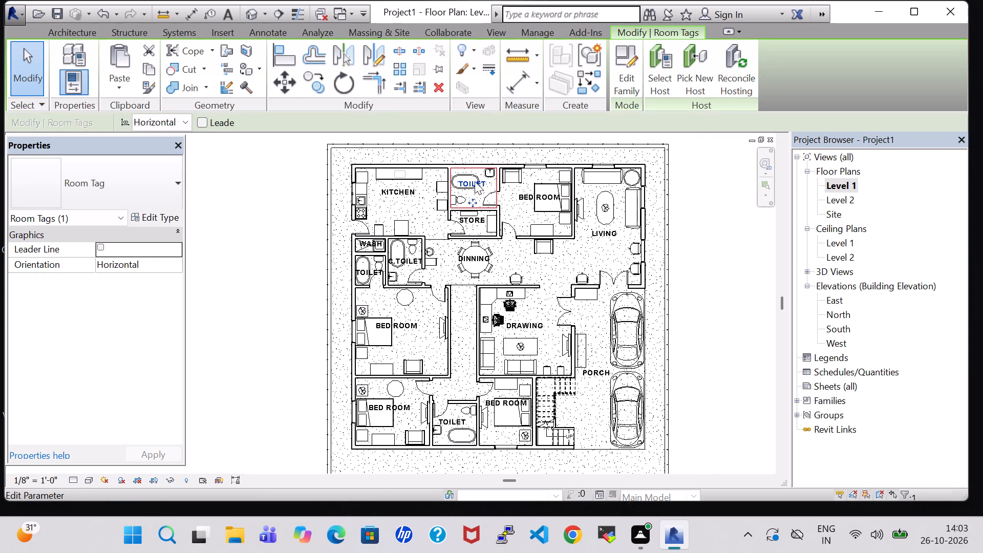
pyautogui.press('Down')
pyautogui.press('Down')
pyautogui.press('Down')
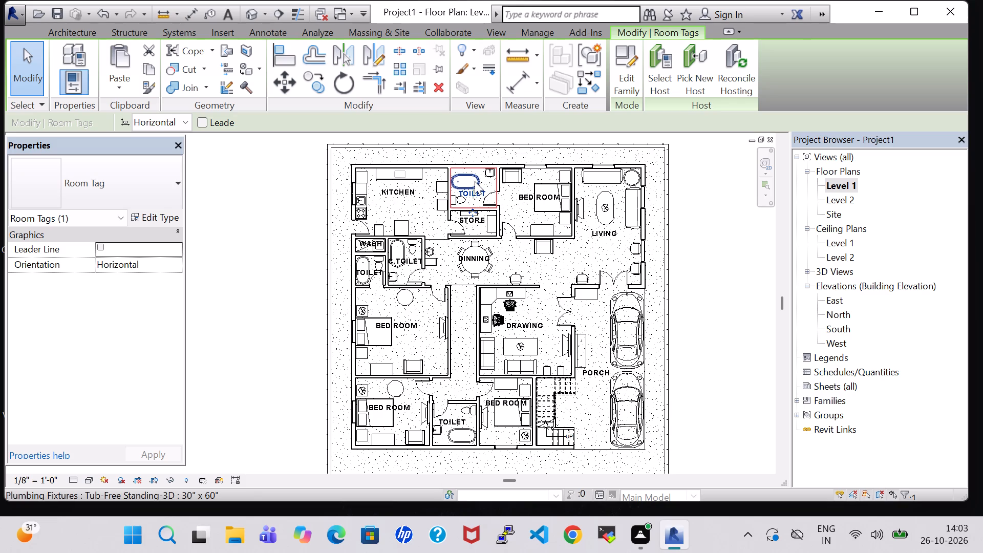
pyautogui.click(408, 198)
pyautogui.press('Down')
pyautogui.press('Down')
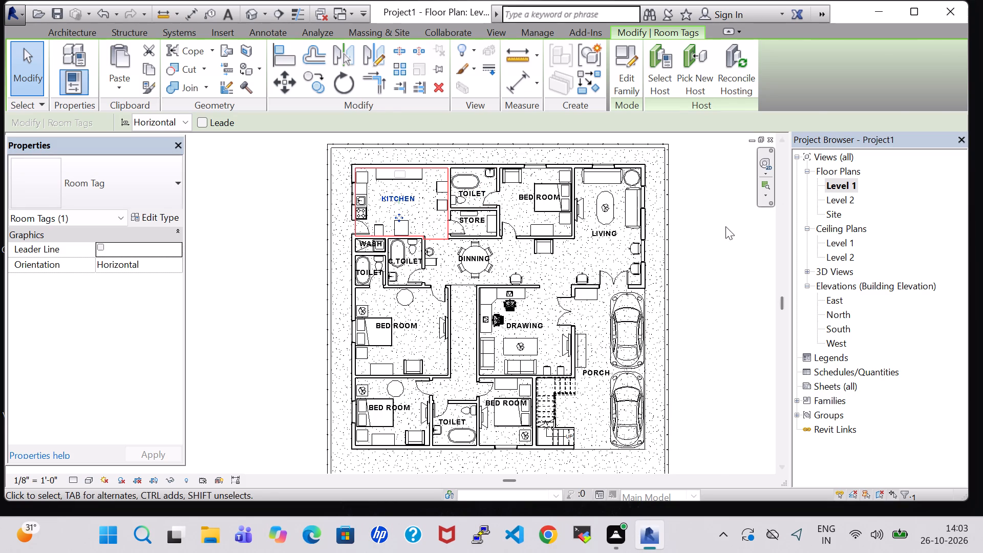
pyautogui.click(706, 235)
# Nudge the free-standing tub in the northern toilet toward the north wall.
pyautogui.scroll(3, 706, 235)
pyautogui.moveTo(706, 235); pyautogui.dragTo(751, 314, button='middle')
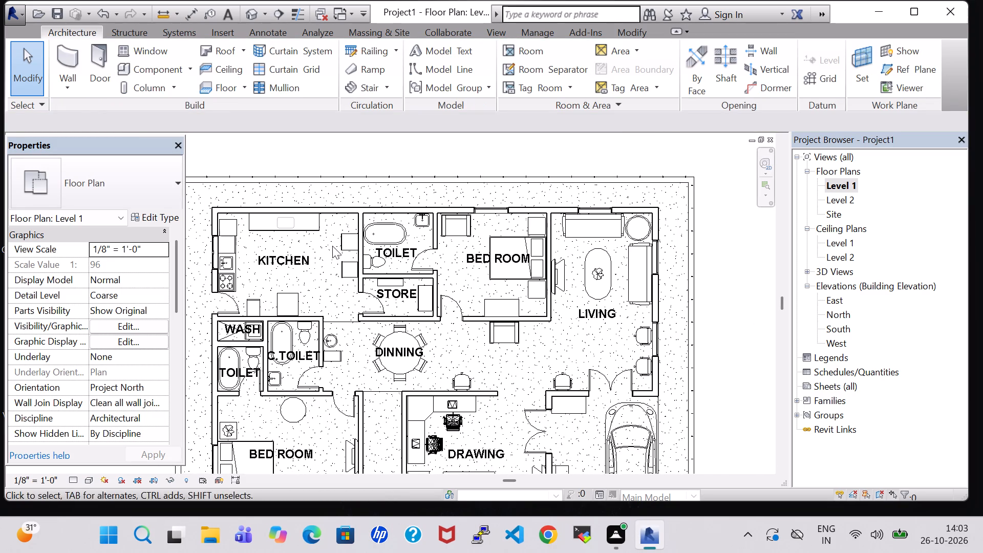
pyautogui.click(396, 224)
pyautogui.press('Up')
pyautogui.press('Up')
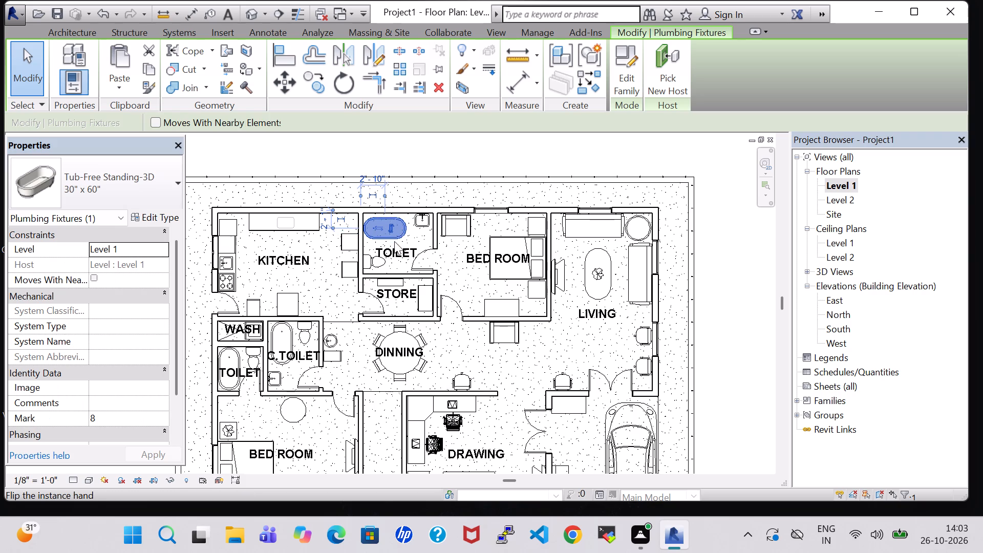
pyautogui.click(715, 279)
# Nudge the northern BED ROOM tag and the KITCHEN tag slightly north.
pyautogui.scroll(-1, 715, 279)
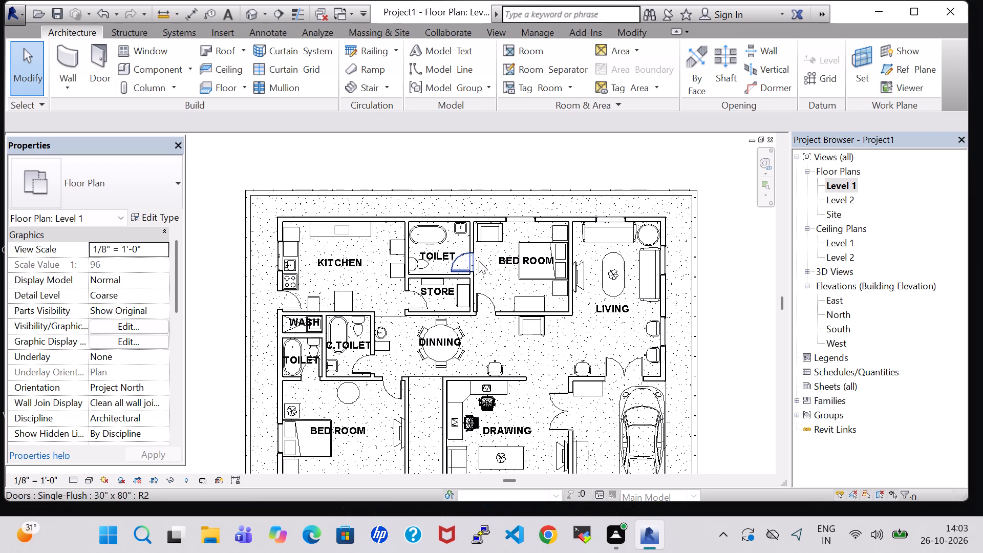
pyautogui.click(506, 260)
pyautogui.press('Up')
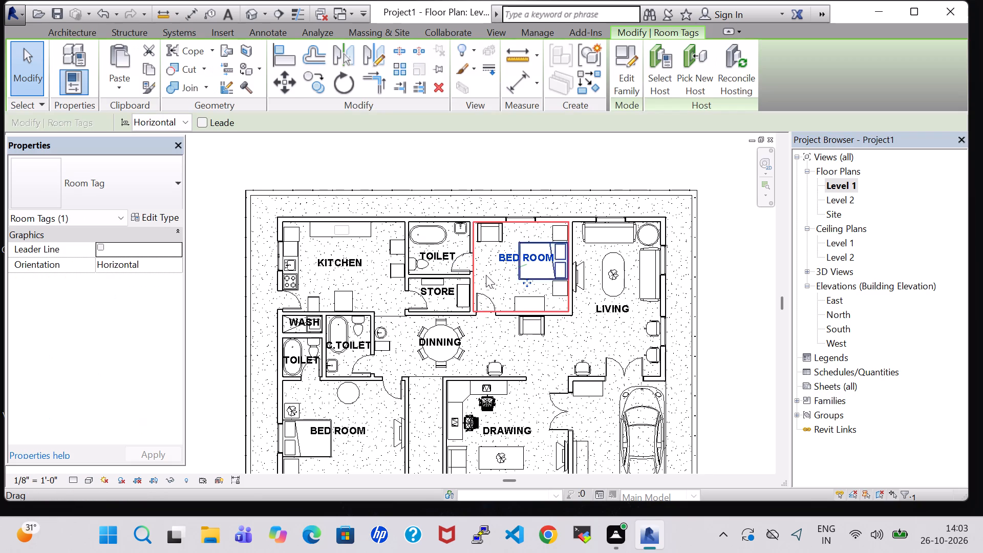
pyautogui.click(337, 253)
pyautogui.press('Up')
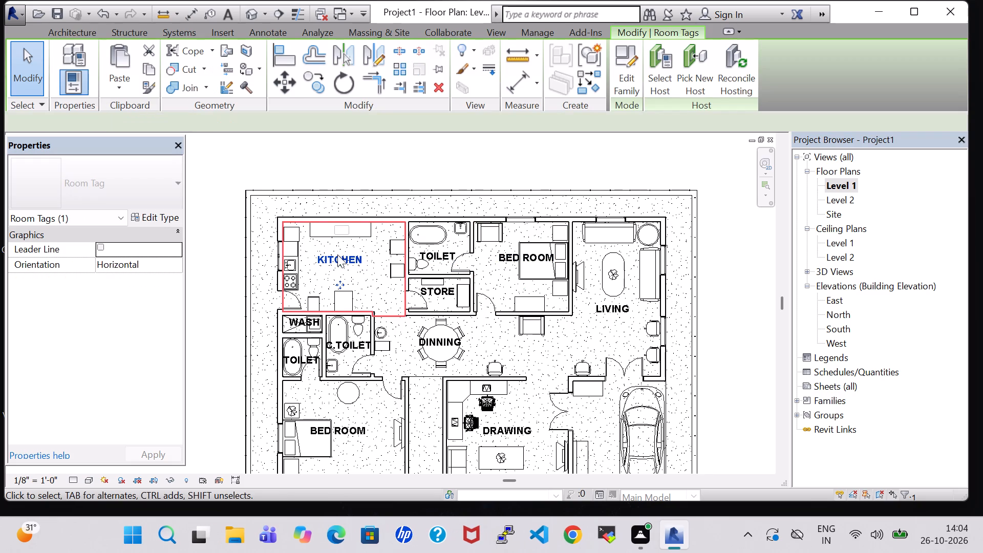
pyautogui.click(733, 304)
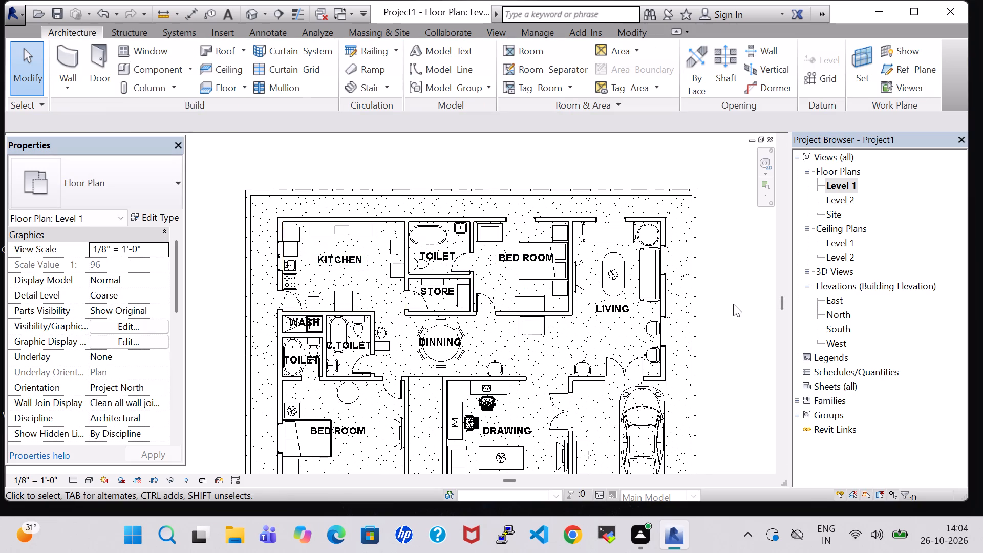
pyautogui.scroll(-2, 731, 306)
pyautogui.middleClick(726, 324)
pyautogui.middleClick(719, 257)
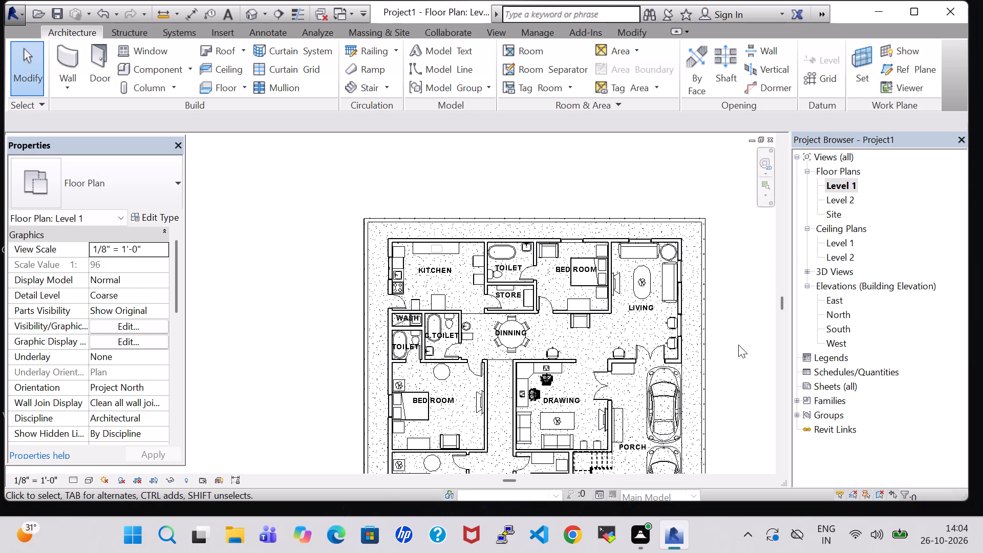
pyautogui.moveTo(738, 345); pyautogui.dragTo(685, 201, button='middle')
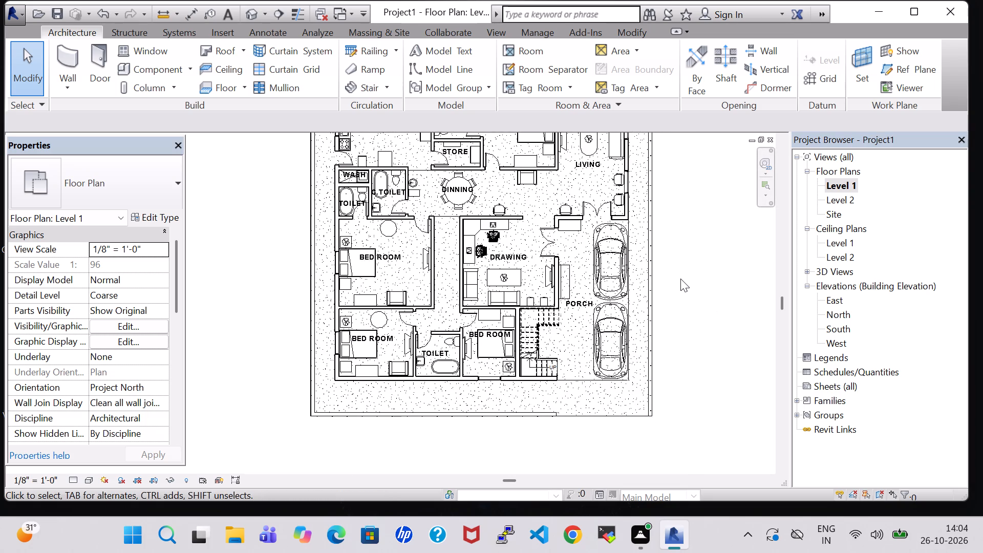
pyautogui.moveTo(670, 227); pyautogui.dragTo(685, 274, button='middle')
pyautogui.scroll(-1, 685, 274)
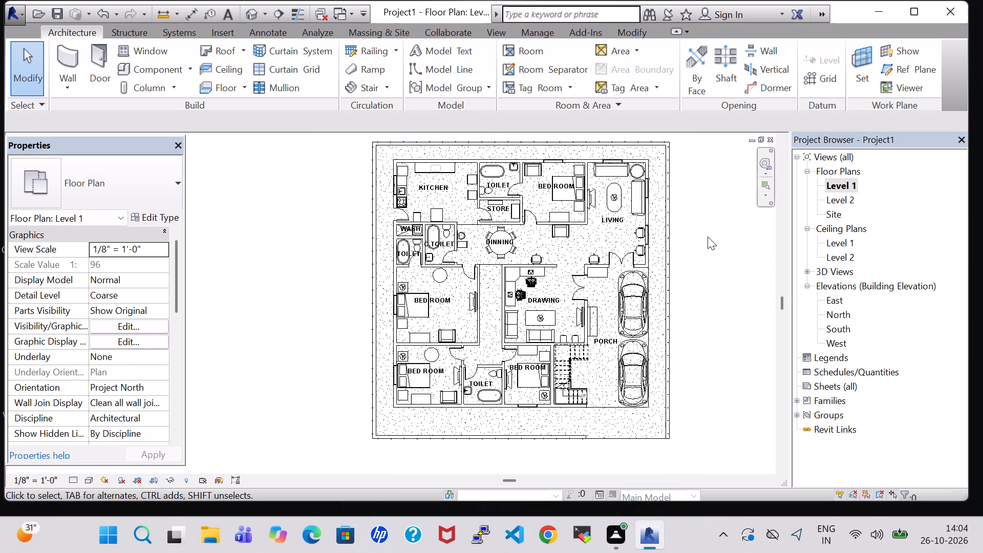
# Turn on the Roofs category in the 3D view's Visibility/Graphic Overrides.
pyautogui.click(245, 14)
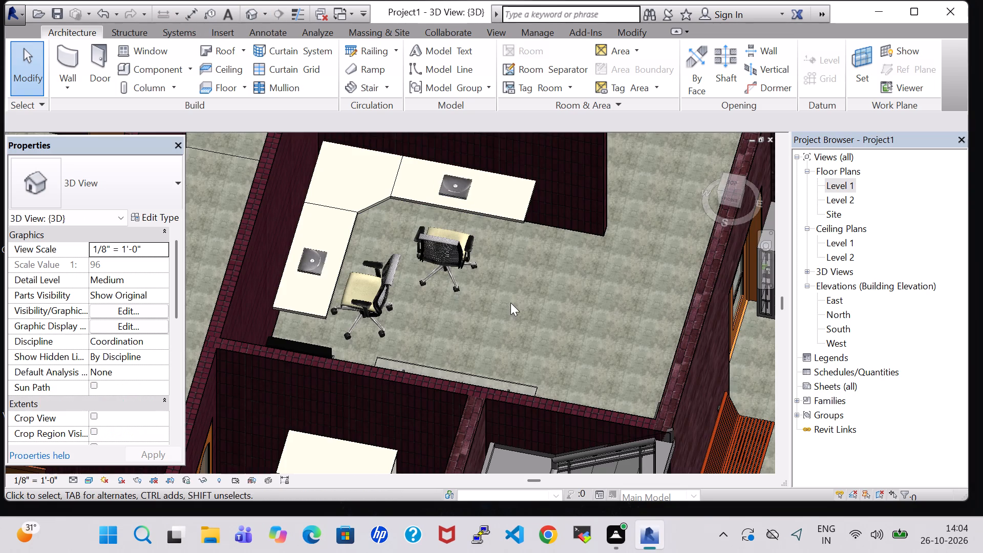
pyautogui.scroll(-6, 510, 303)
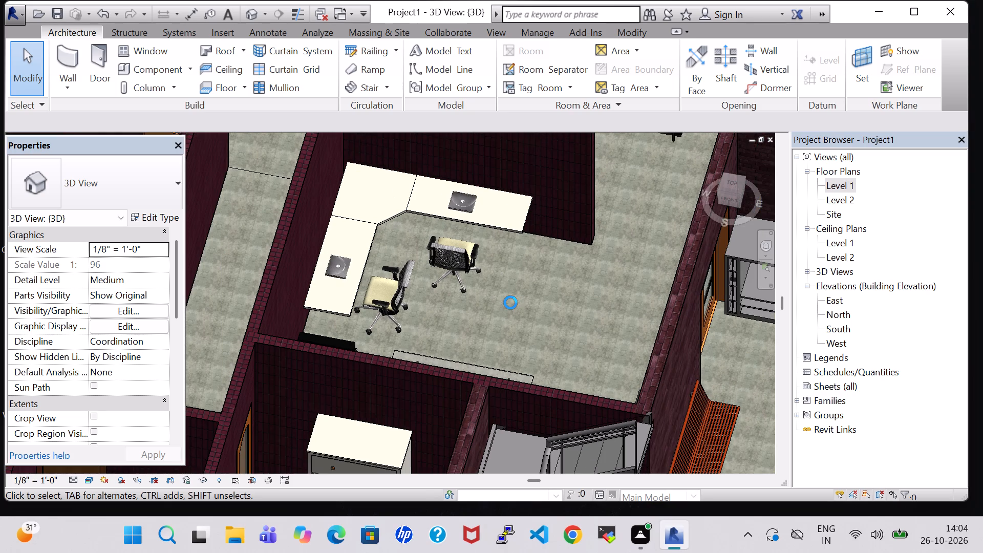
pyautogui.scroll(-3, 510, 303)
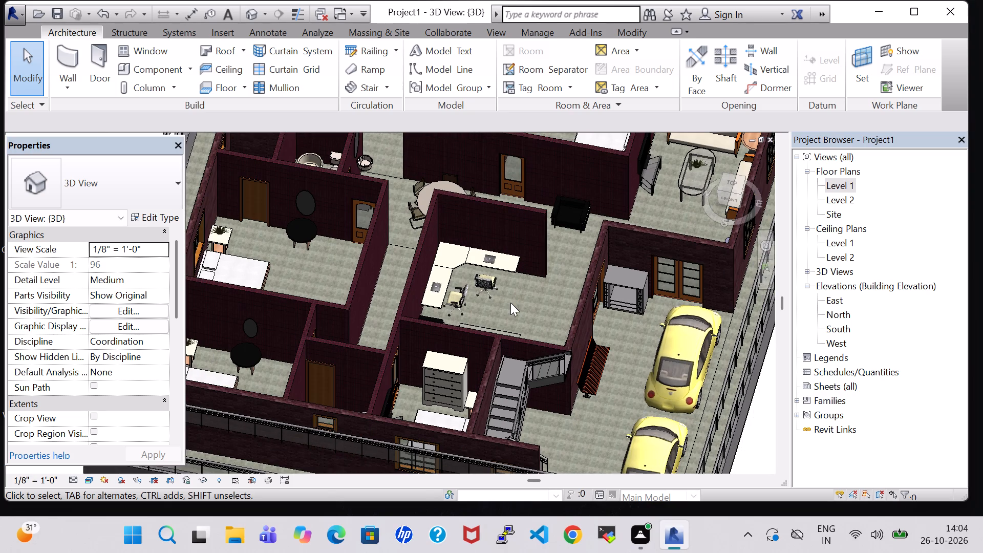
pyautogui.write('vv')
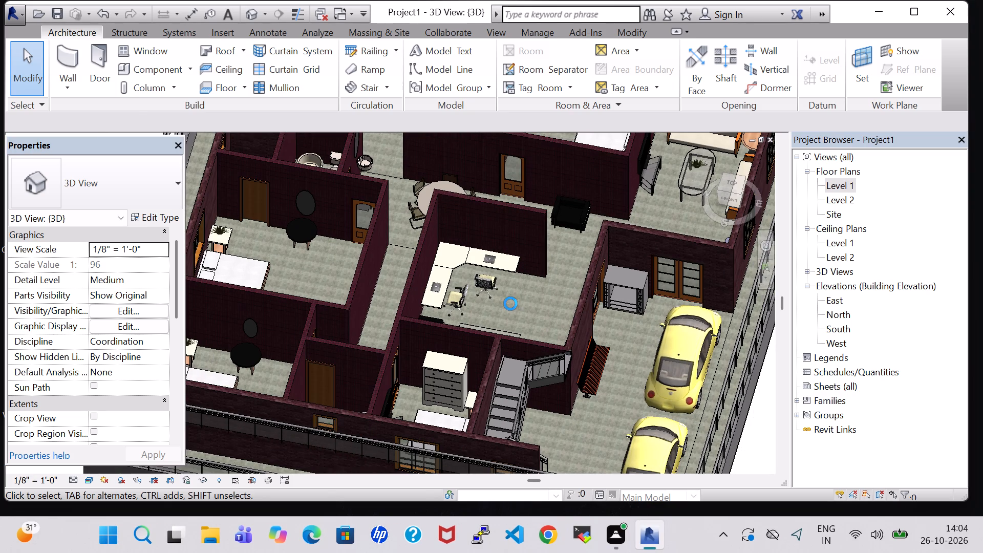
pyautogui.click(236, 281)
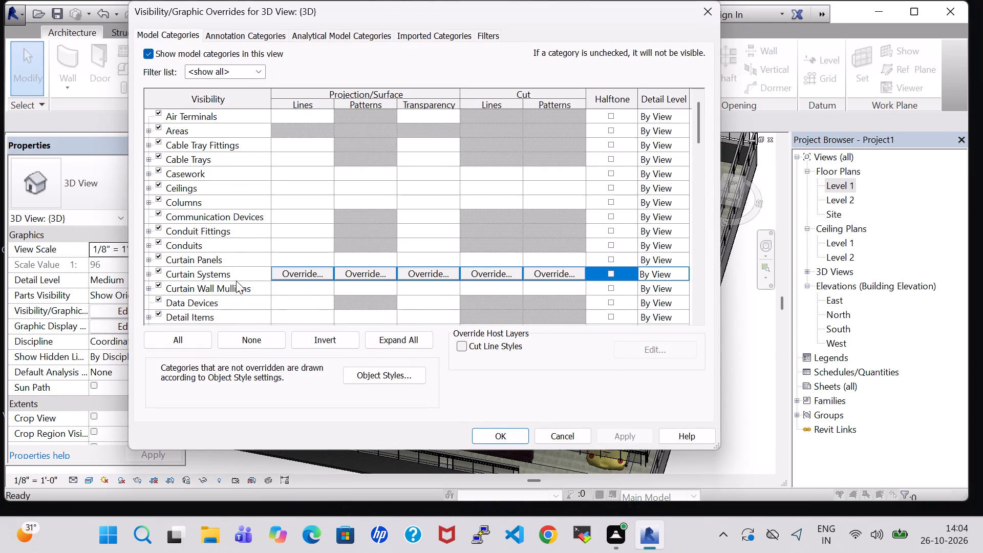
pyautogui.press('r')
pyautogui.scroll(-4, 218, 290)
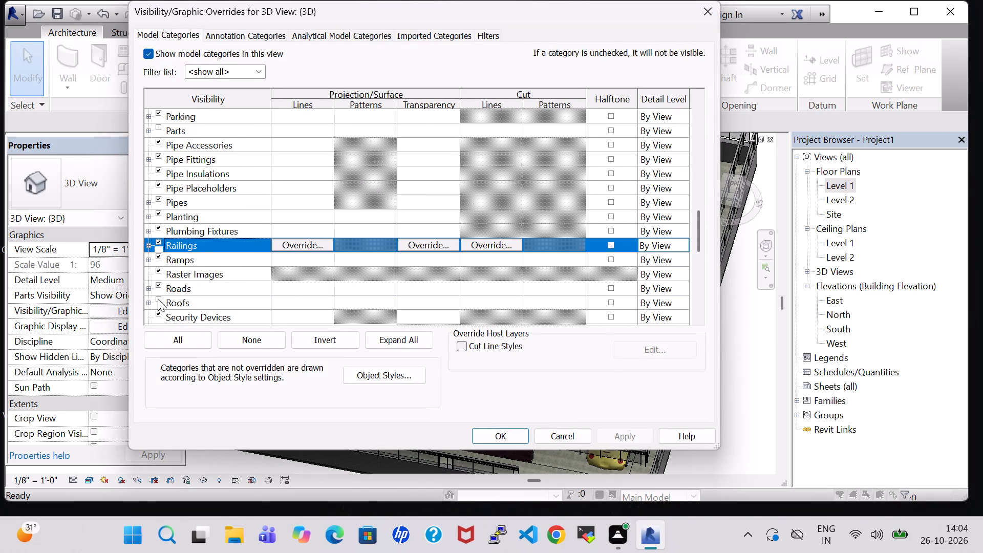
pyautogui.click(158, 299)
pyautogui.click(618, 436)
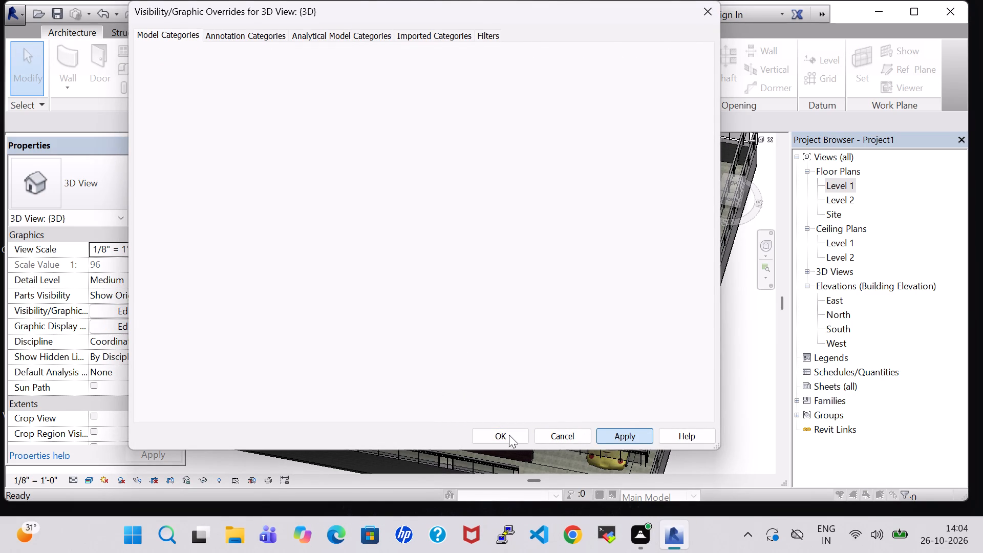
pyautogui.click(509, 435)
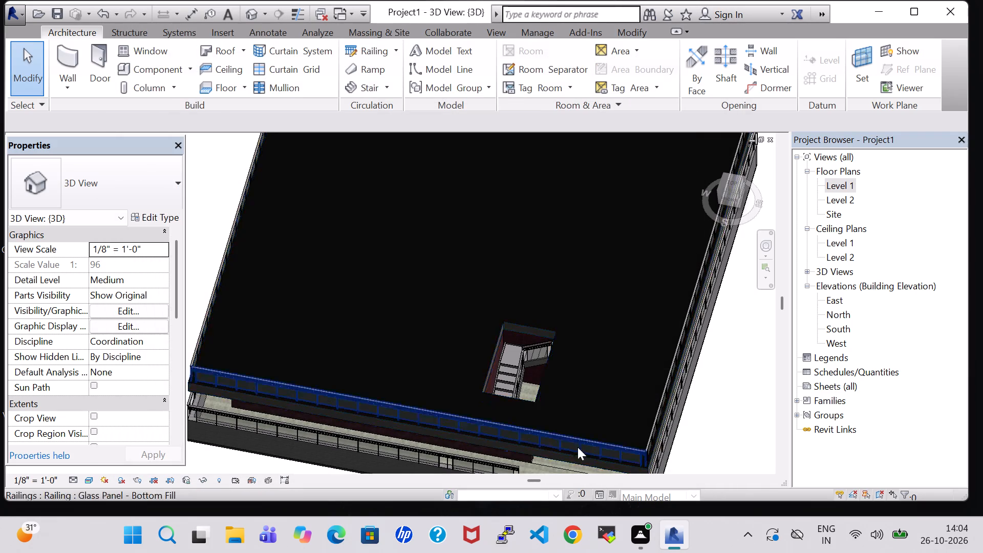
# Examine the roofed house's front exterior in 3D, including the roof railing, boundary wall and car porch.
pyautogui.keyDown('shift'); pyautogui.moveTo(716, 439); pyautogui.dragTo(718, 360, button='middle'); pyautogui.keyUp('shift')
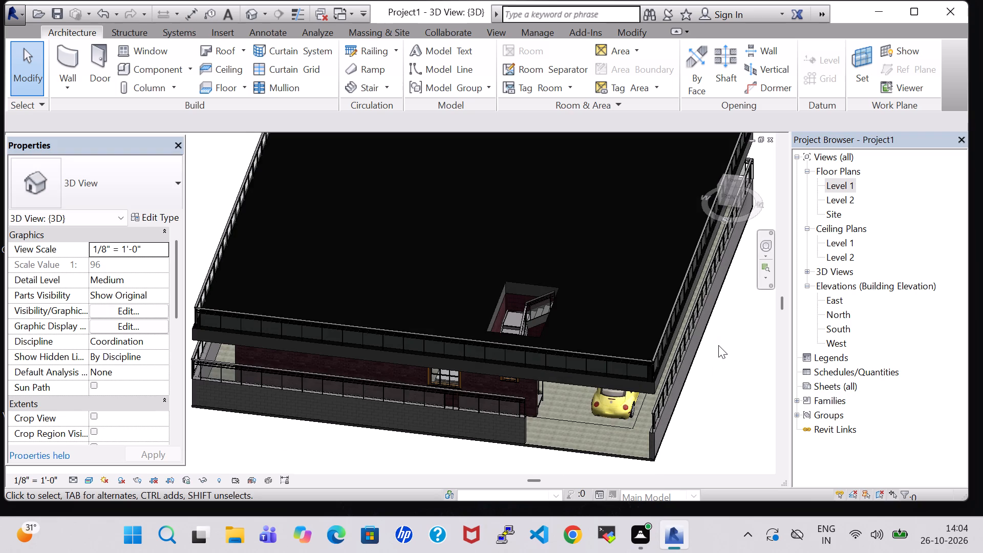
pyautogui.keyDown('shift'); pyautogui.moveTo(710, 399); pyautogui.dragTo(718, 342, button='middle'); pyautogui.keyUp('shift')
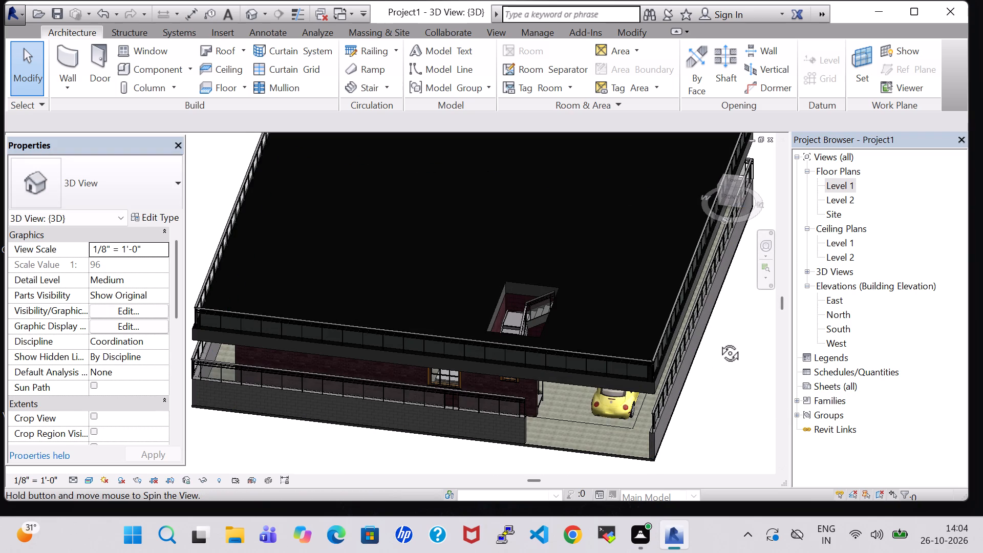
pyautogui.keyDown('shift'); pyautogui.moveTo(718, 342); pyautogui.dragTo(725, 305, button='middle'); pyautogui.keyUp('shift')
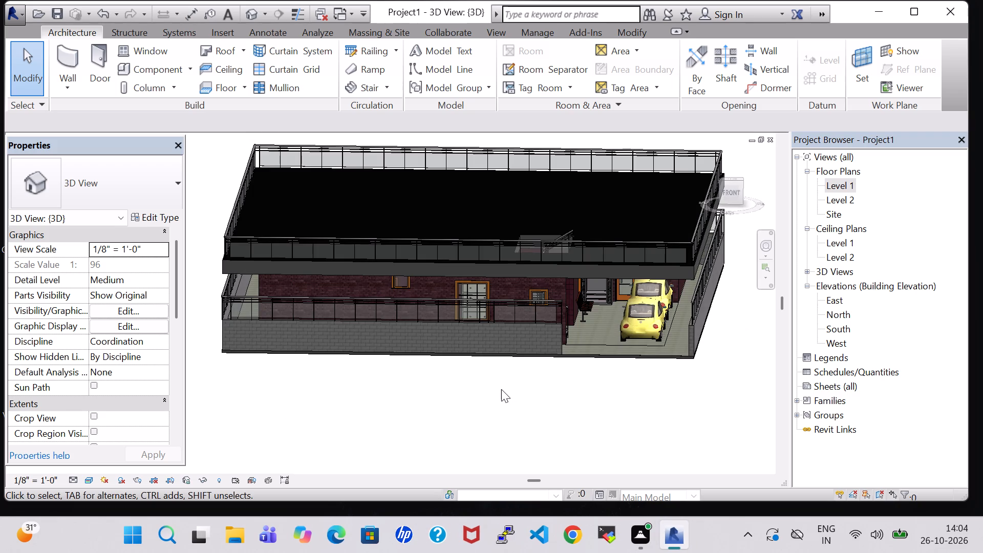
pyautogui.scroll(1, 505, 392)
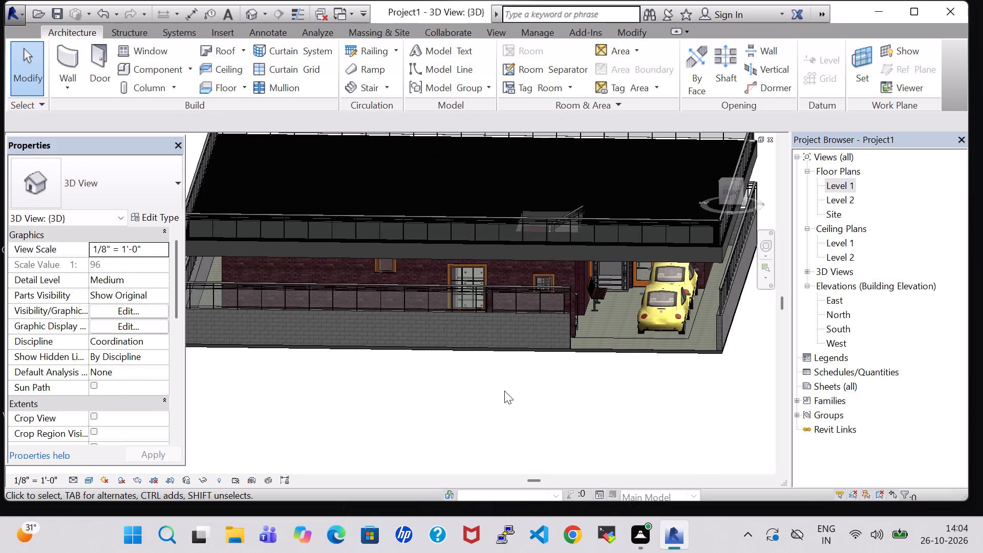
pyautogui.keyDown('shift'); pyautogui.moveTo(582, 393); pyautogui.dragTo(593, 315, button='middle'); pyautogui.keyUp('shift')
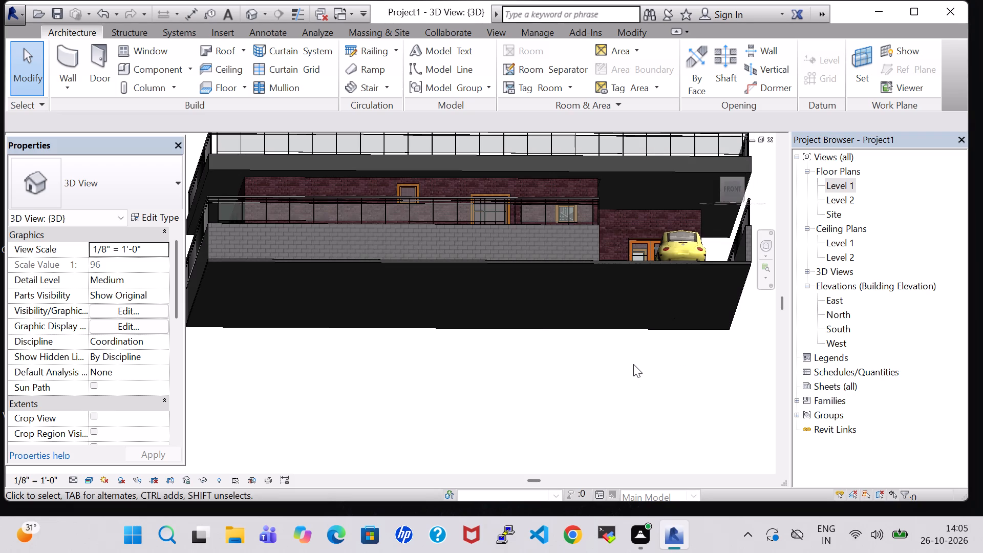
pyautogui.keyDown('shift'); pyautogui.moveTo(631, 362); pyautogui.dragTo(630, 390, button='middle'); pyautogui.keyUp('shift')
pyautogui.keyDown('shift'); pyautogui.scroll(-1, 631, 379); pyautogui.keyUp('shift')
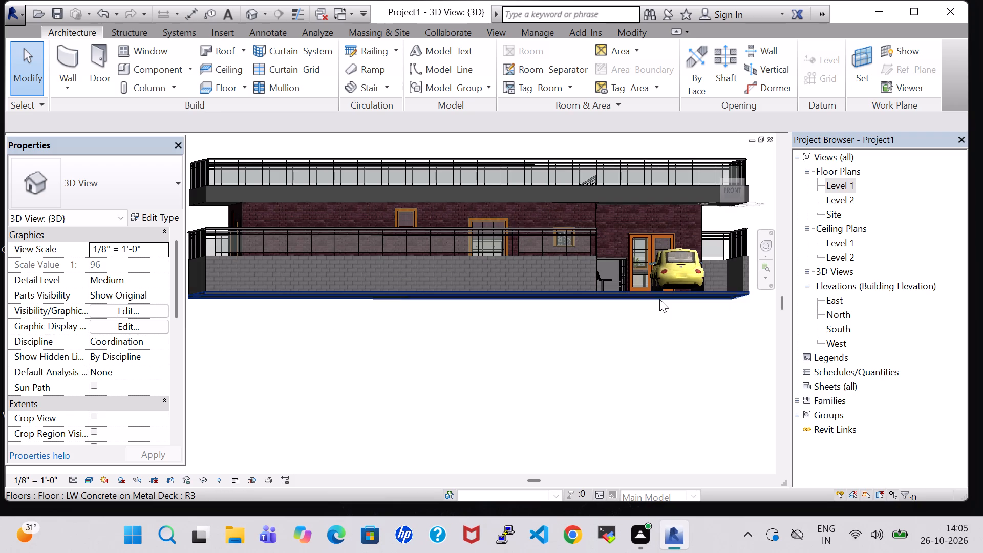
pyautogui.keyDown('shift'); pyautogui.moveTo(651, 329); pyautogui.dragTo(651, 329, button='middle'); pyautogui.keyUp('shift')
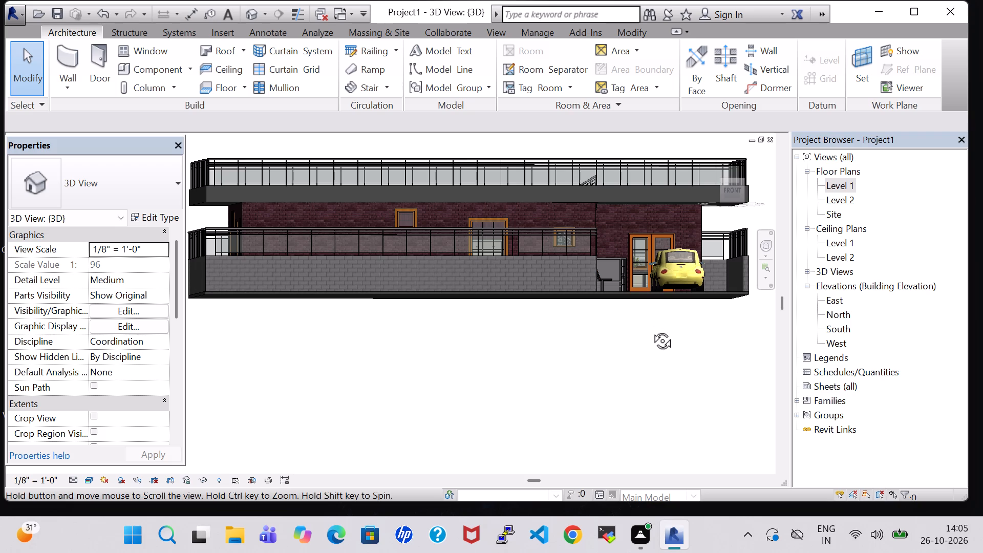
pyautogui.keyDown('shift'); pyautogui.moveTo(651, 329); pyautogui.dragTo(648, 350, button='middle'); pyautogui.keyUp('shift')
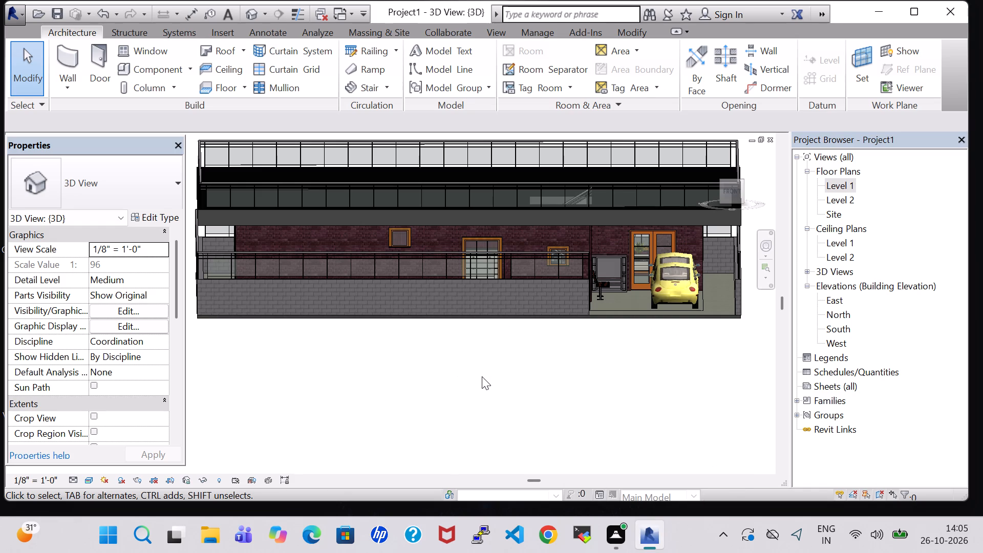
pyautogui.scroll(1, 514, 336)
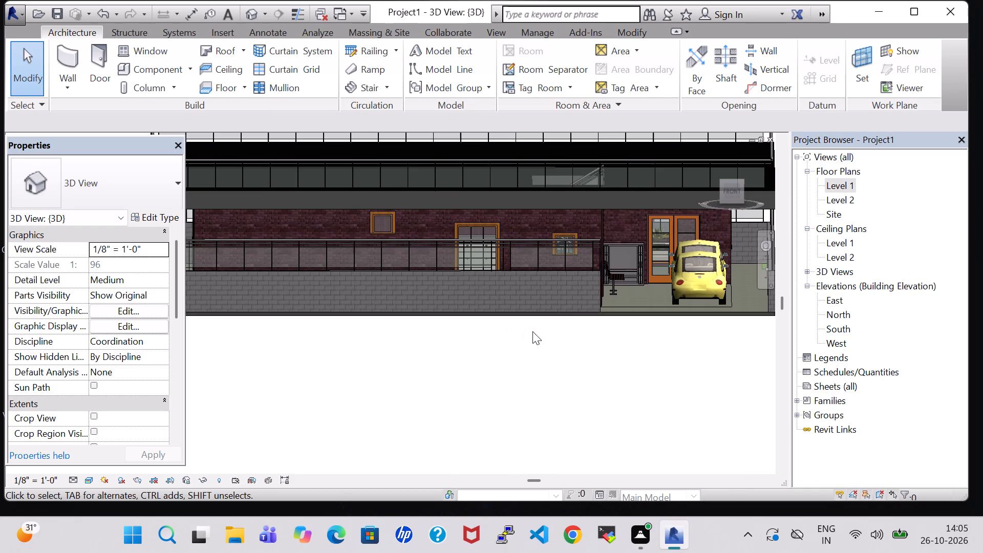
pyautogui.scroll(-1, 532, 331)
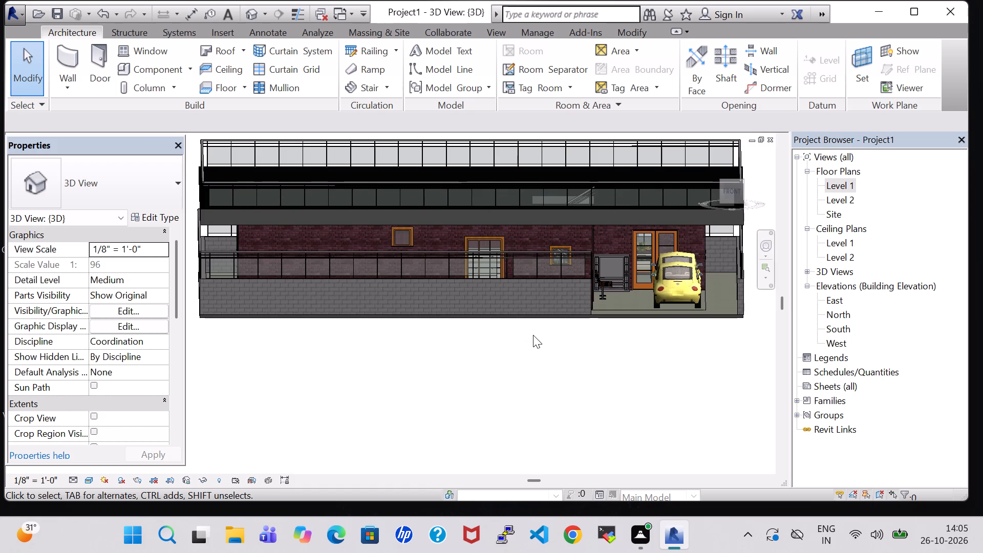
# Save the model as a project file named Project98 in the Desktop's work folder.
pyautogui.scroll(-1, 533, 335)
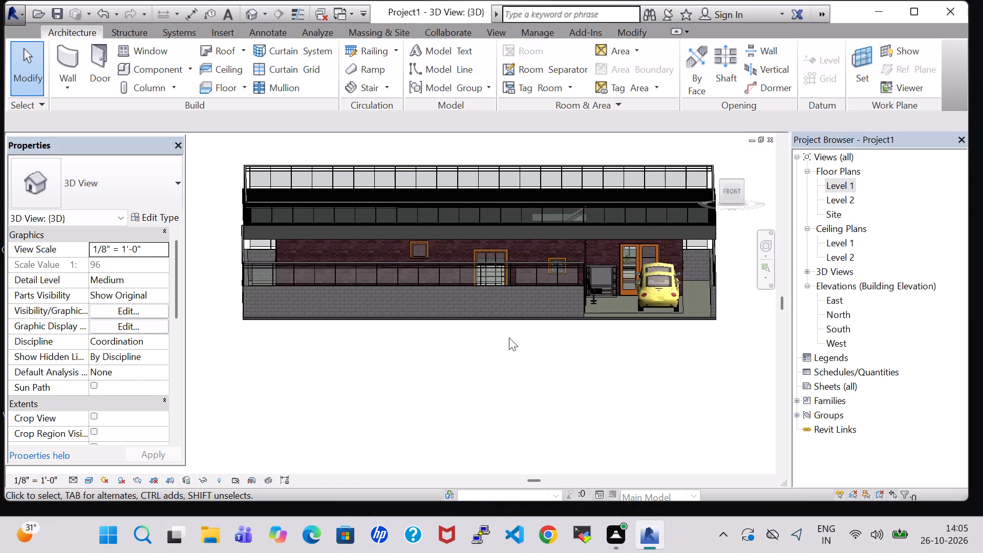
pyautogui.moveTo(489, 334); pyautogui.dragTo(487, 378, button='middle')
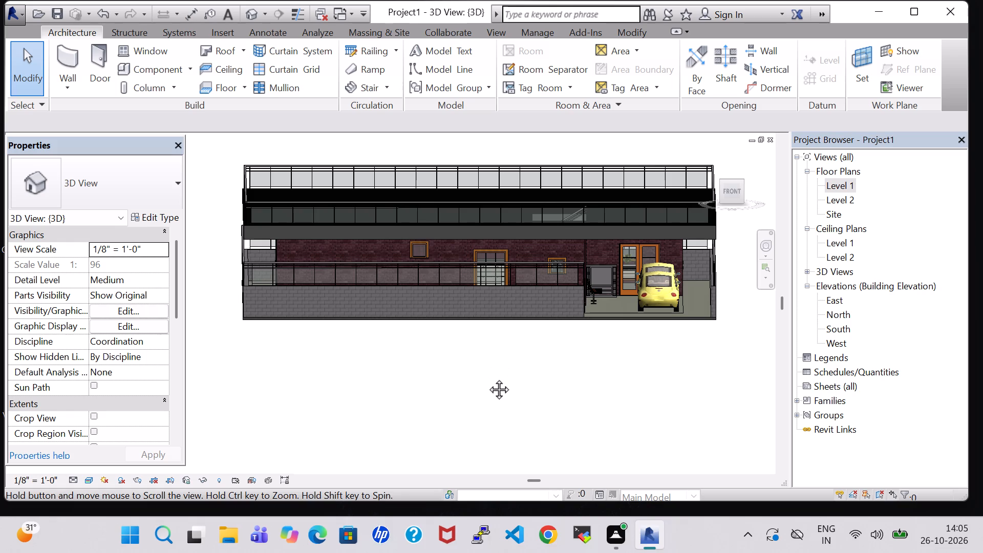
pyautogui.moveTo(487, 378); pyautogui.dragTo(483, 401, button='middle')
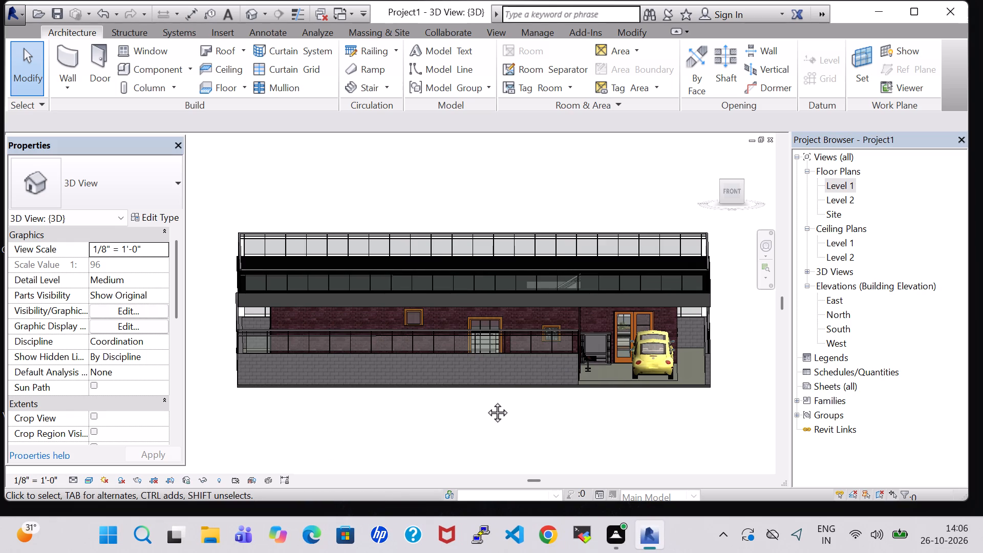
pyautogui.click(18, 12)
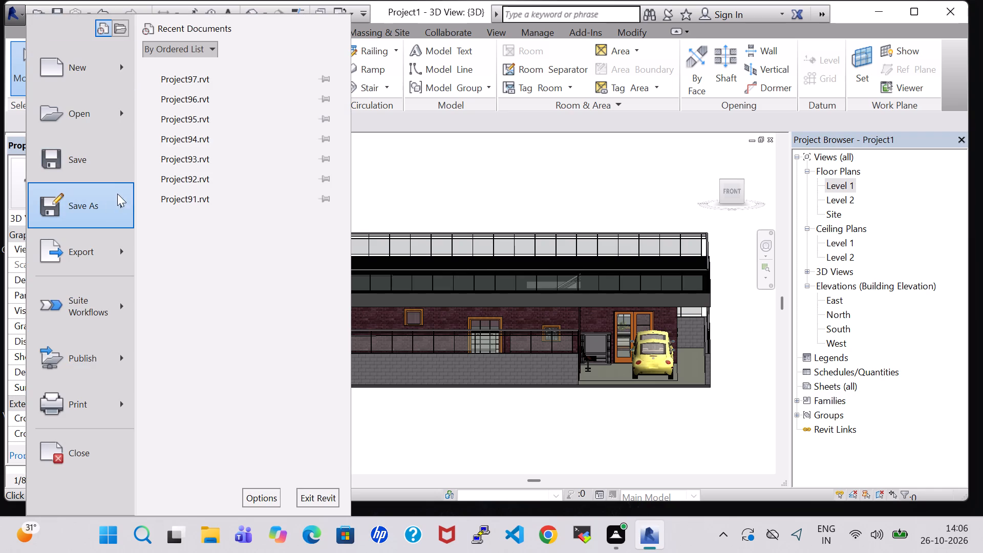
pyautogui.click(100, 204)
pyautogui.click(228, 99)
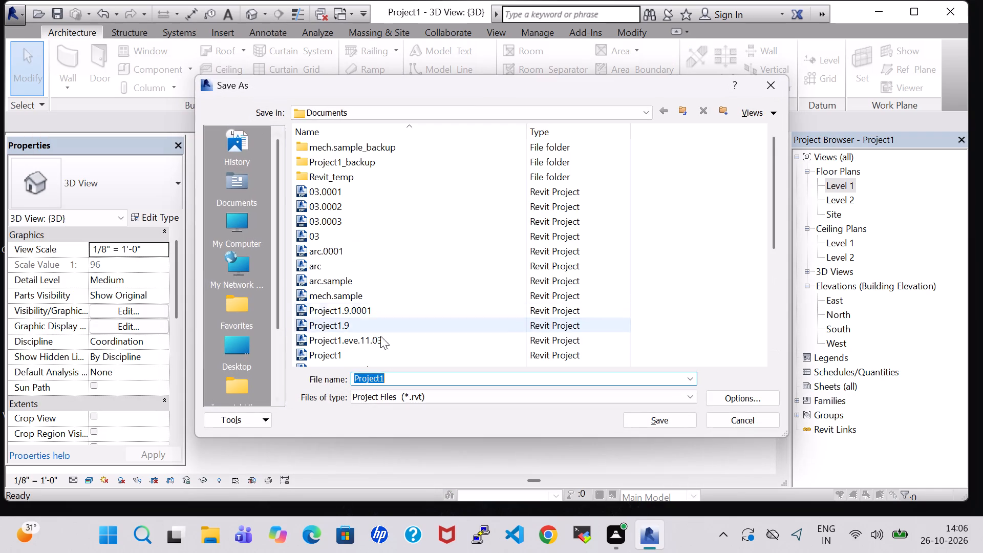
pyautogui.doubleClick(240, 348)
pyautogui.scroll(-2, 341, 212)
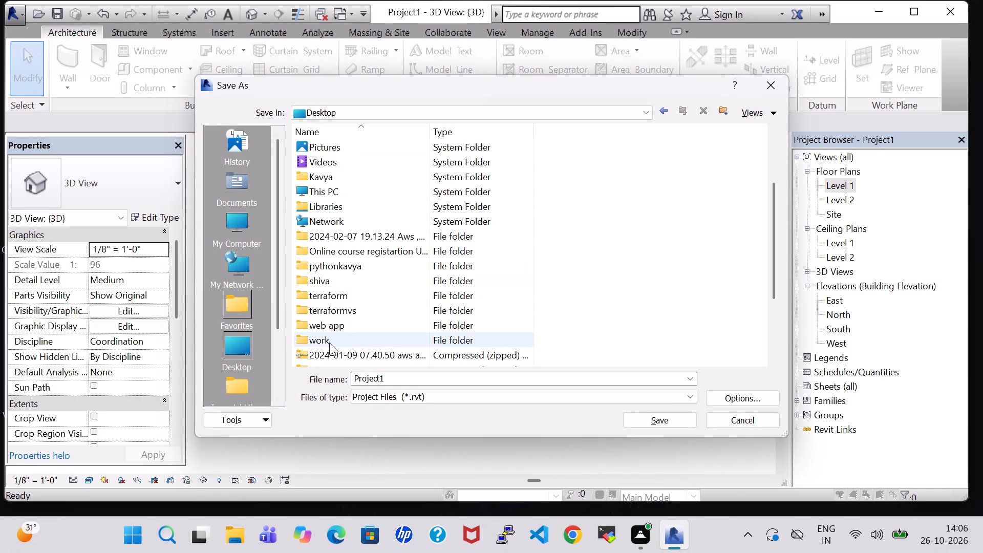
pyautogui.doubleClick(329, 343)
pyautogui.scroll(-4, 509, 206)
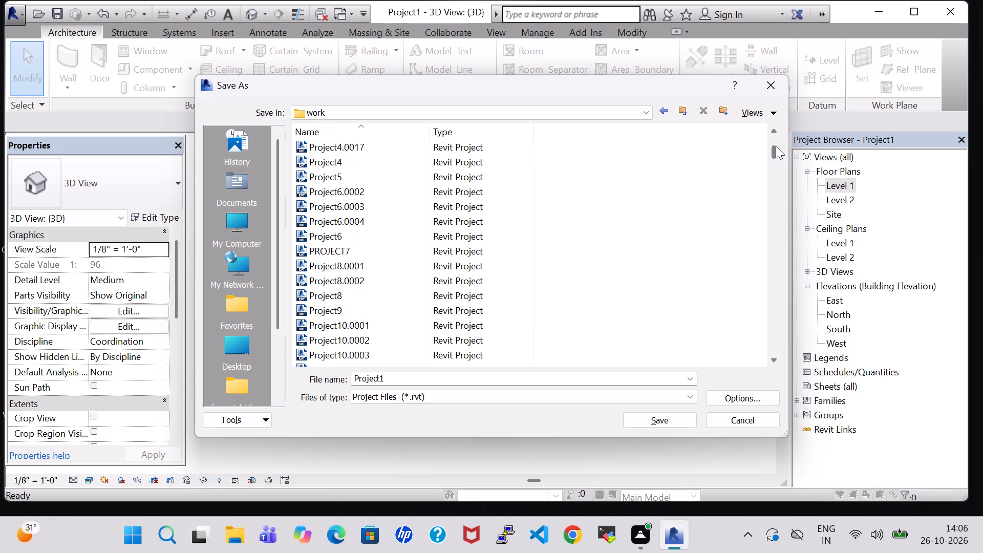
pyautogui.moveTo(775, 152); pyautogui.dragTo(766, 353)
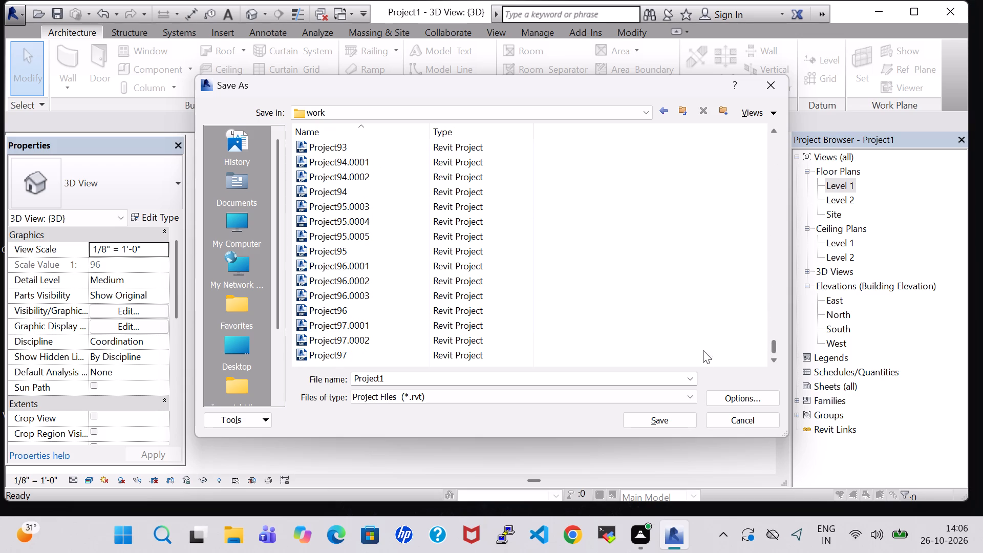
pyautogui.tripleClick(388, 378)
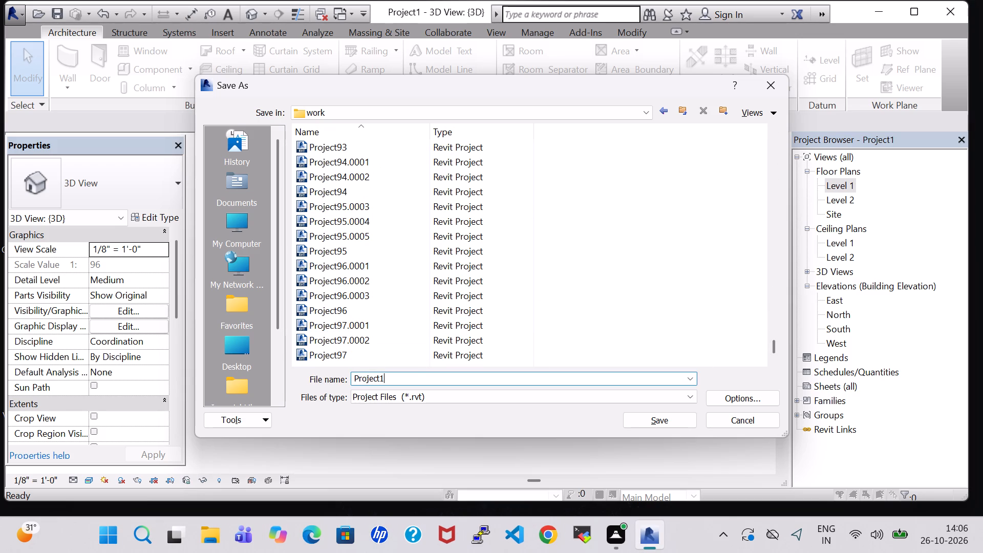
pyautogui.press('BackSpace')
pyautogui.write('98')
pyautogui.click(655, 418)
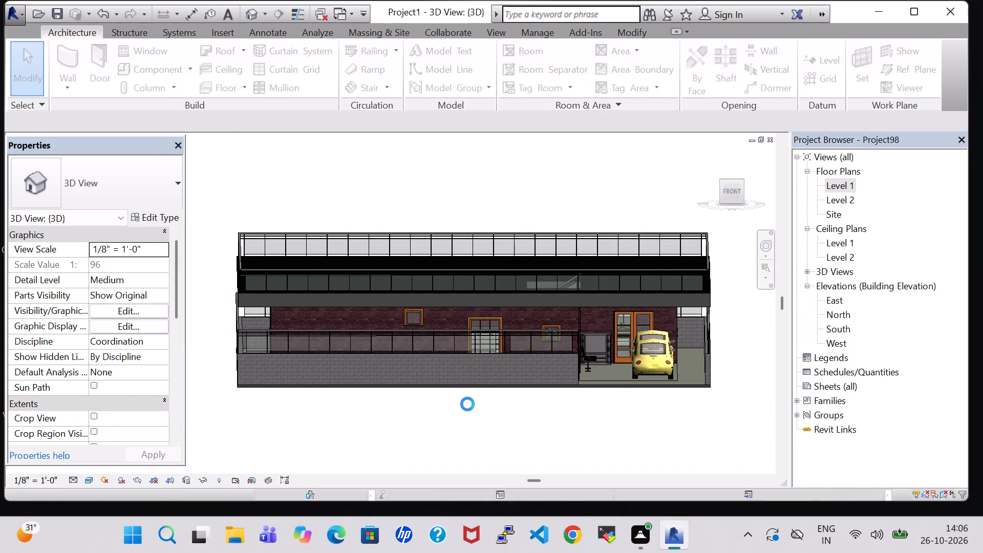
# Open the Level 1 floor plan and save the project with that view open.
pyautogui.doubleClick(847, 182)
pyautogui.click(17, 17)
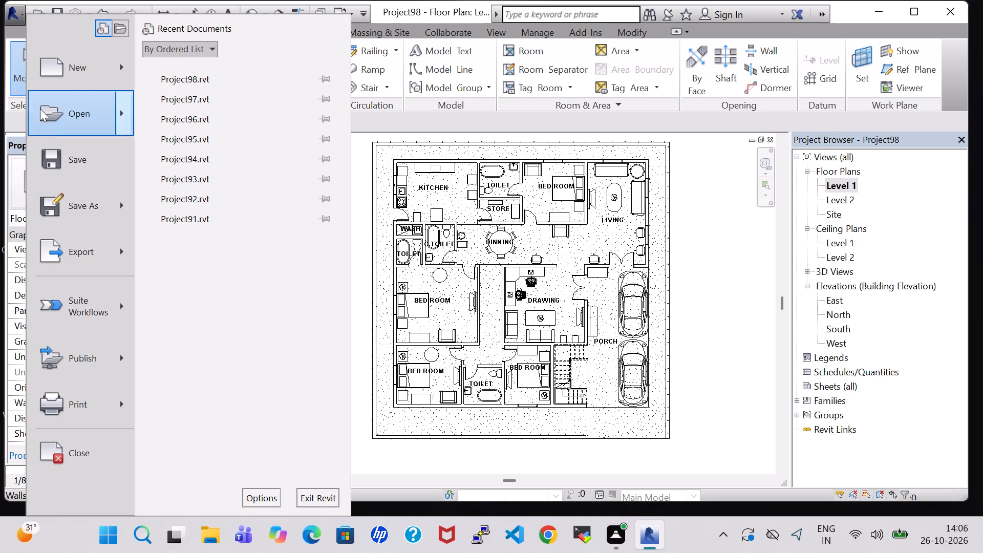
pyautogui.click(91, 166)
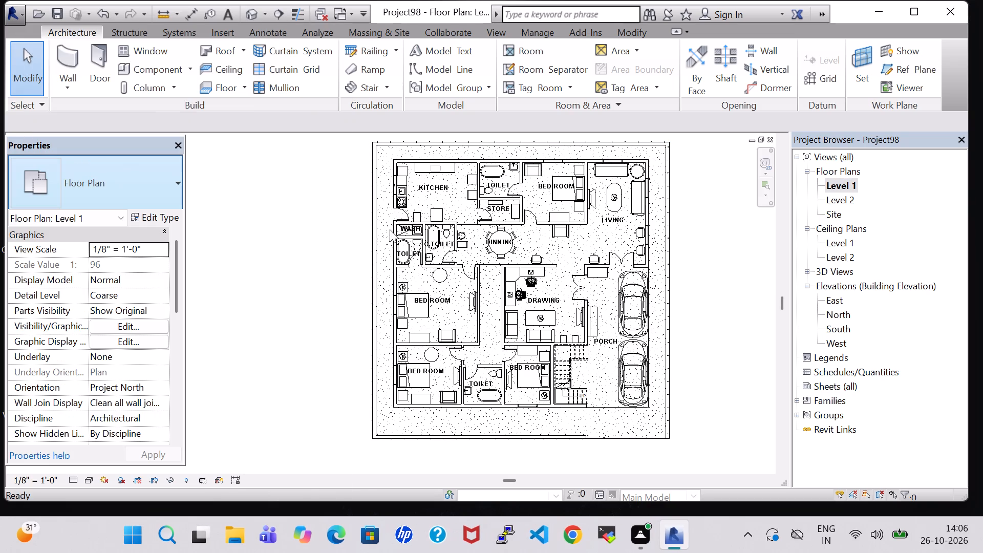
# Return to the default 3D view and save the project again.
pyautogui.click(251, 10)
pyautogui.click(17, 5)
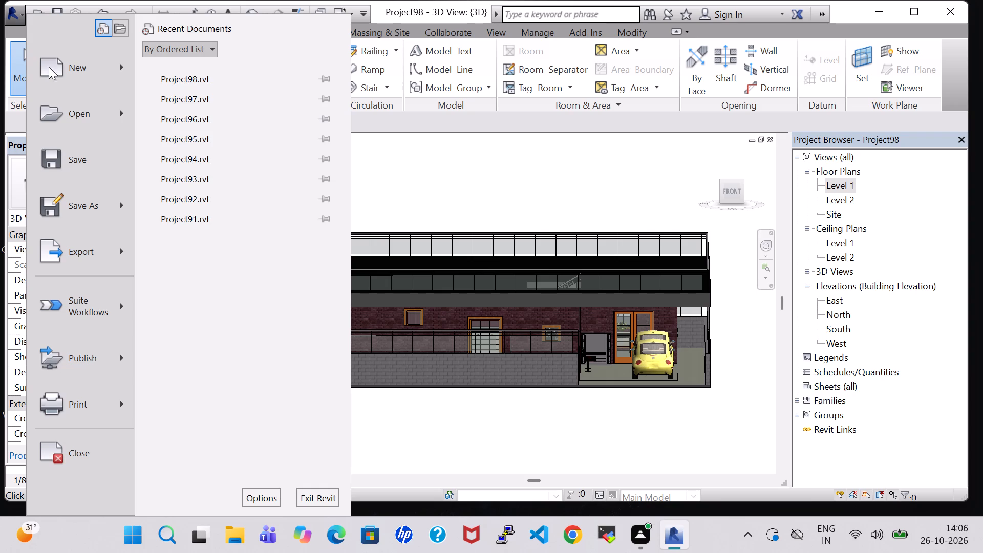
pyautogui.click(90, 159)
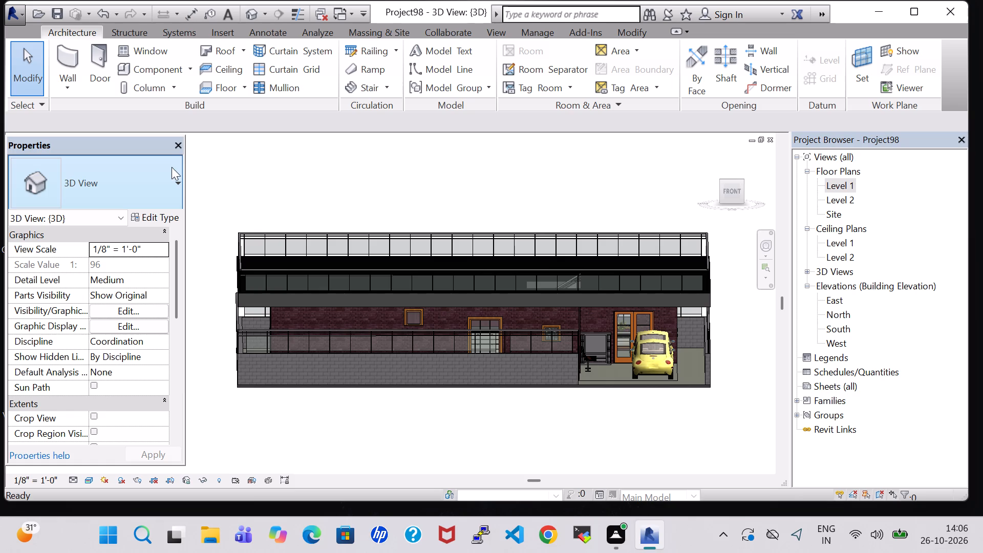
# Export the model as an IFC 2x3 file named Project98 to the work folder.
pyautogui.click(20, 18)
pyautogui.click(87, 254)
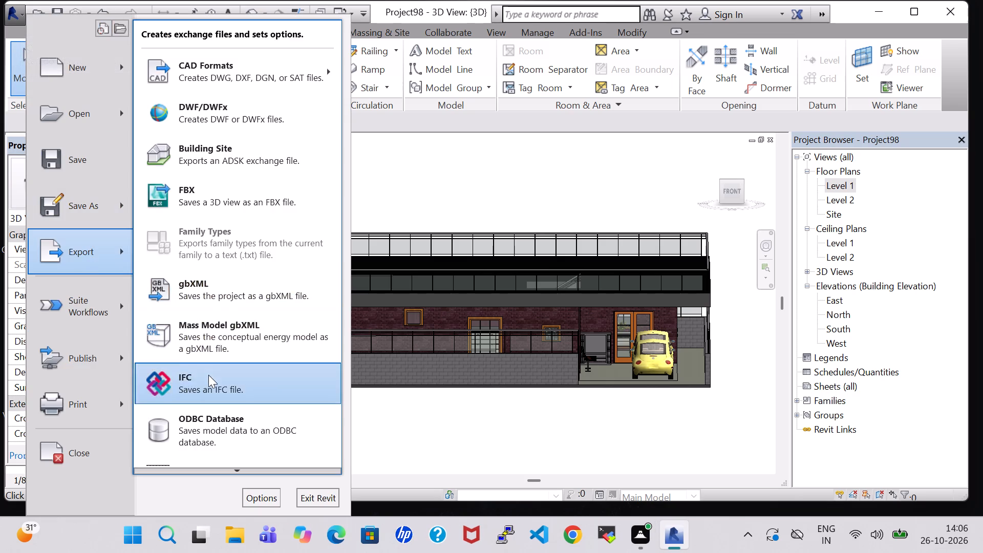
pyautogui.click(208, 375)
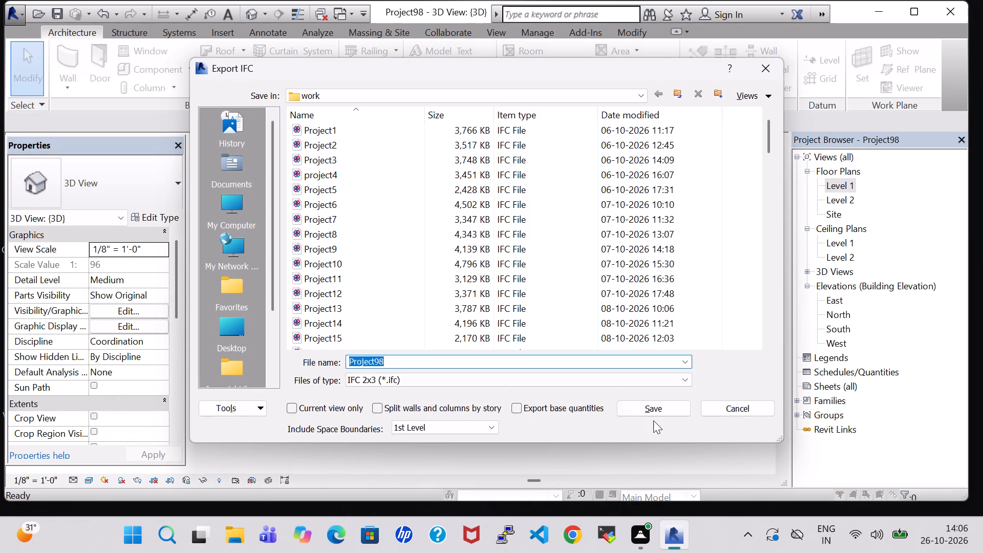
pyautogui.click(653, 412)
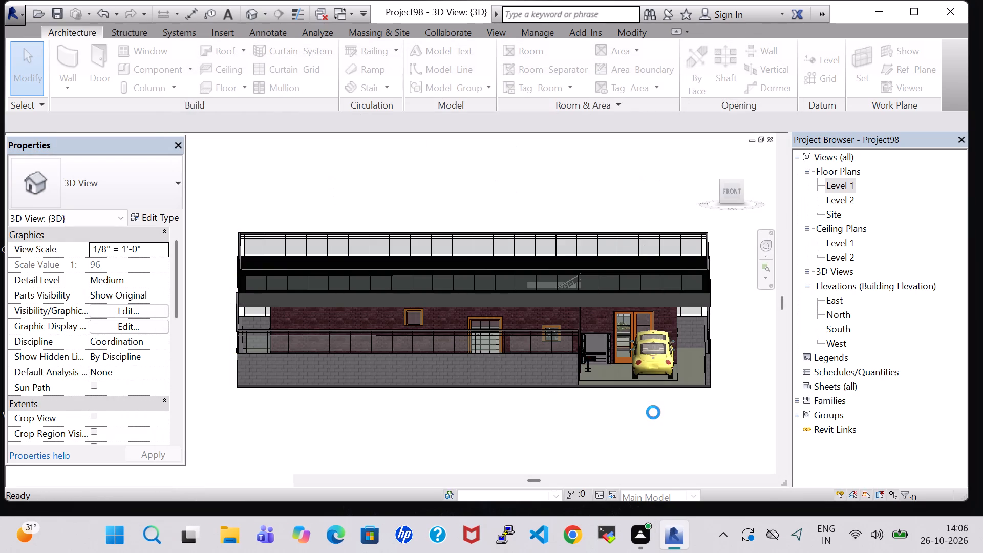